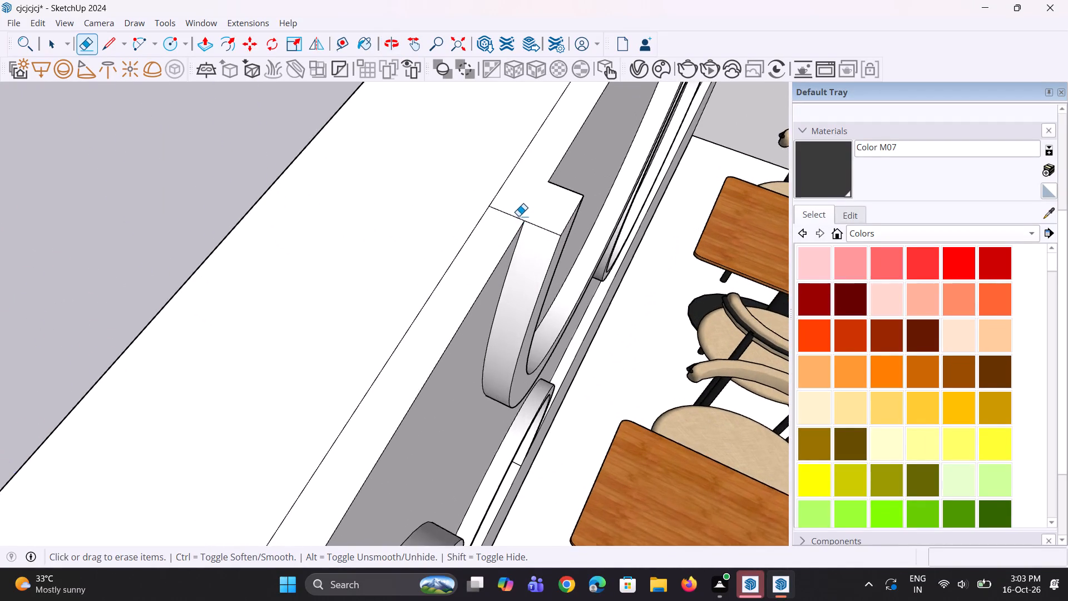
Erase the short seam edges on the ring wall's top face at the remaining cut-off rings, undoing one accidental face deletion.
left_click_drag(516, 212, 511, 225)
left_click(551, 234)
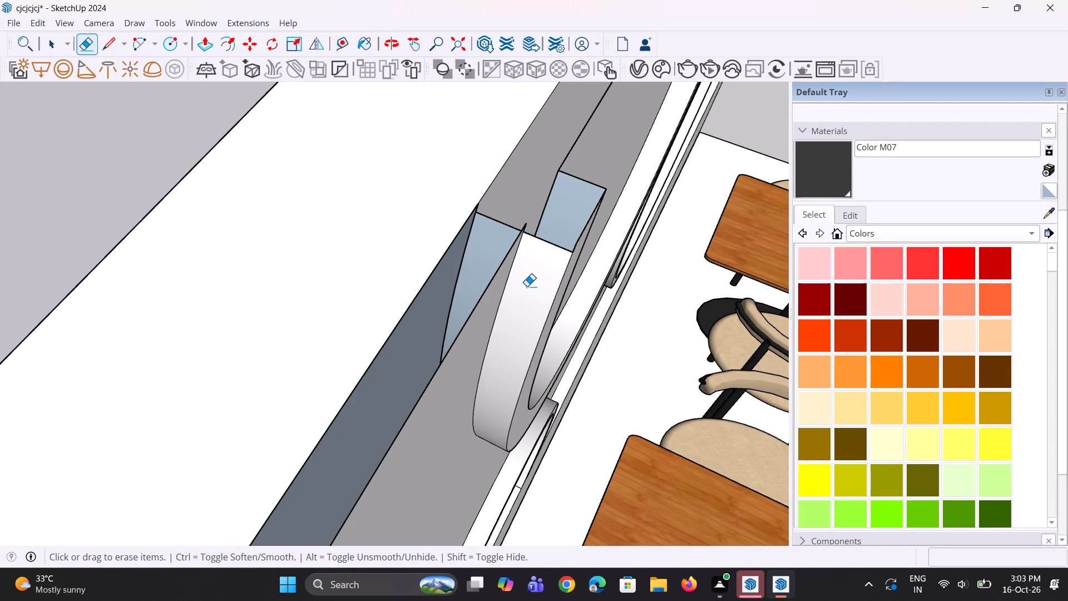
key("ctrl+z")
scroll(482, 314, "down", 20)
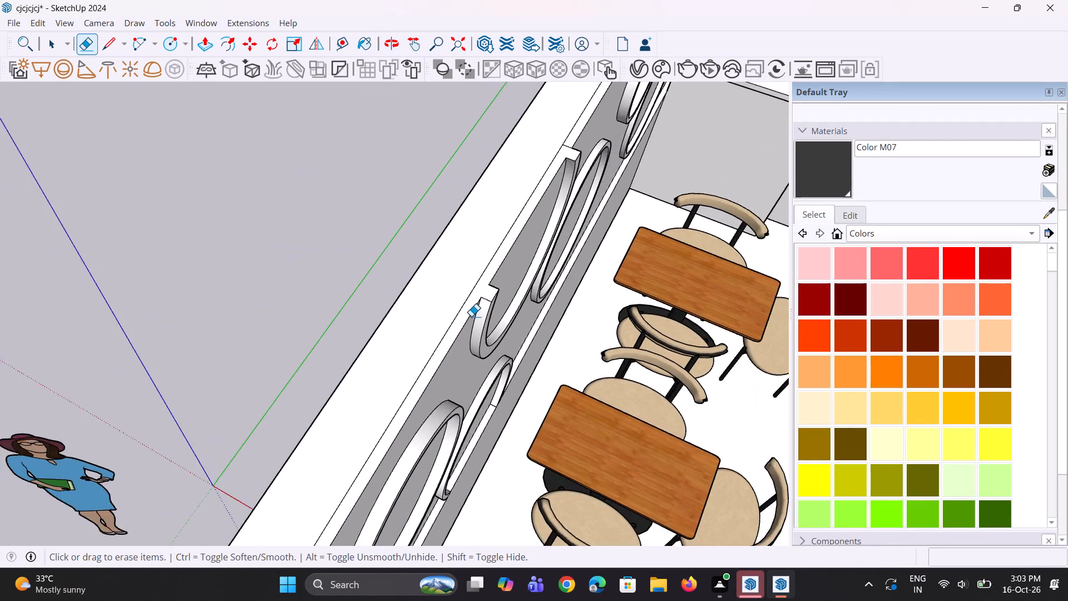
scroll(471, 316, "down", 7)
scroll(591, 159, "up", 3)
scroll(518, 141, "up", 10)
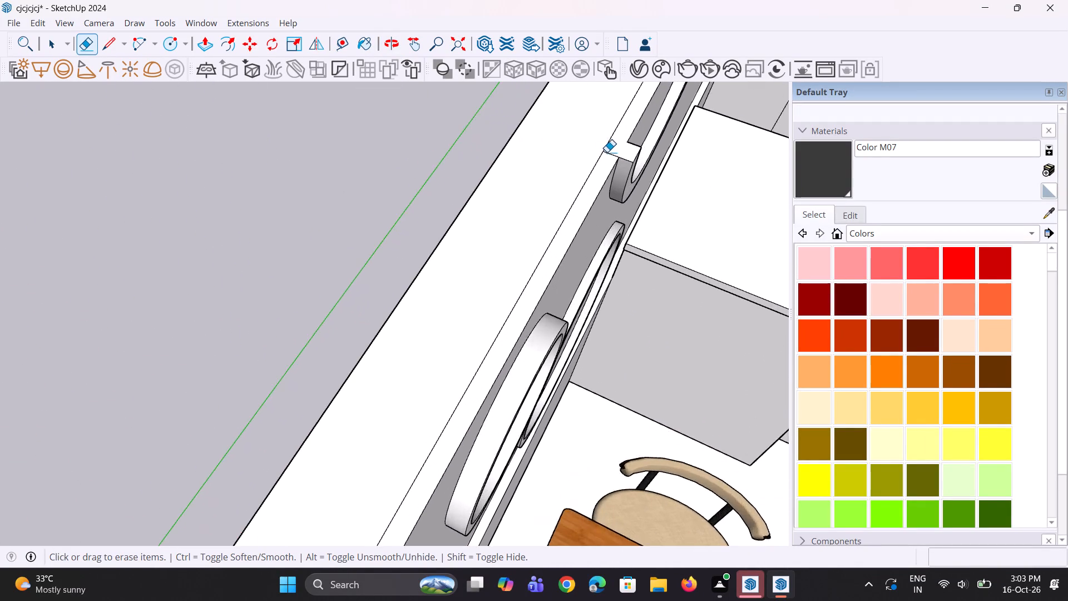
scroll(607, 152, "up", 4)
left_click_drag(612, 152, 609, 175)
scroll(462, 334, "down", 18)
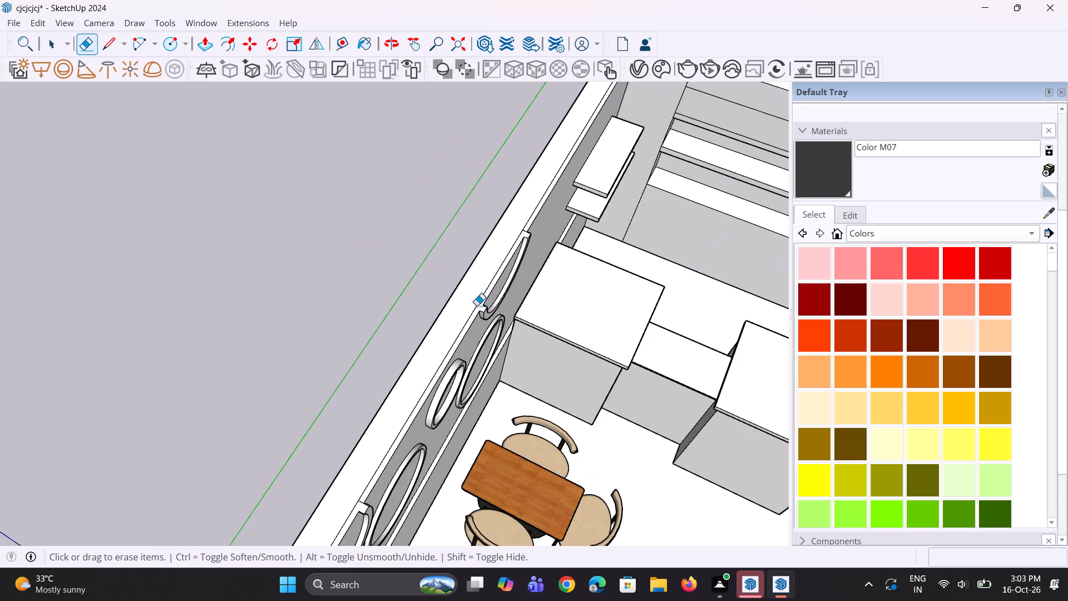
scroll(543, 219, "up", 17)
left_click_drag(506, 253, 506, 265)
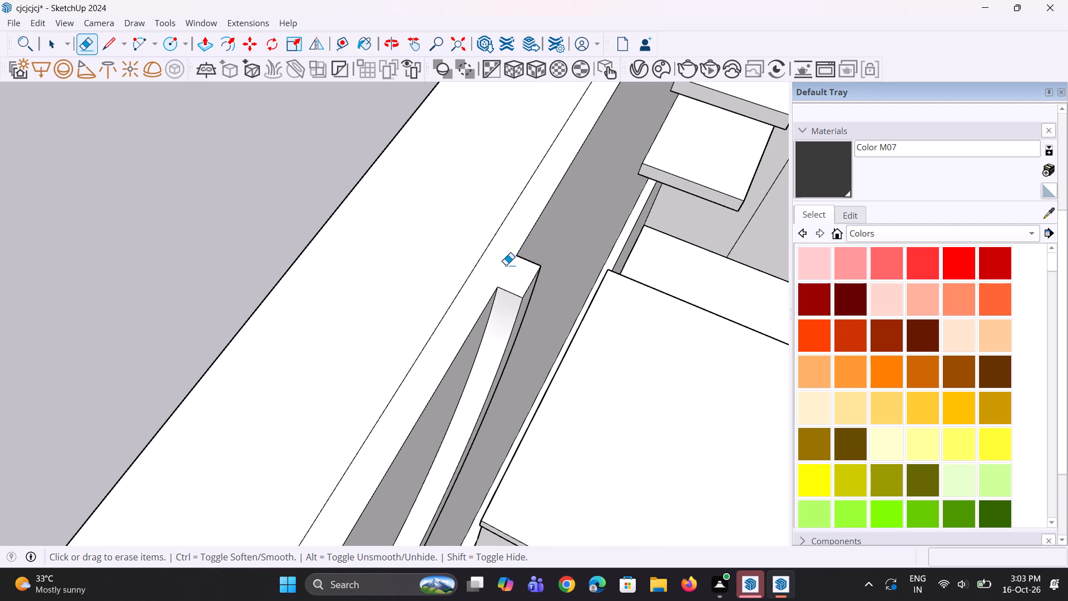
Erase the extra short edge on the ring wall's top face at the inner back corner.
scroll(453, 330, "down", 17)
scroll(480, 312, "down", 10)
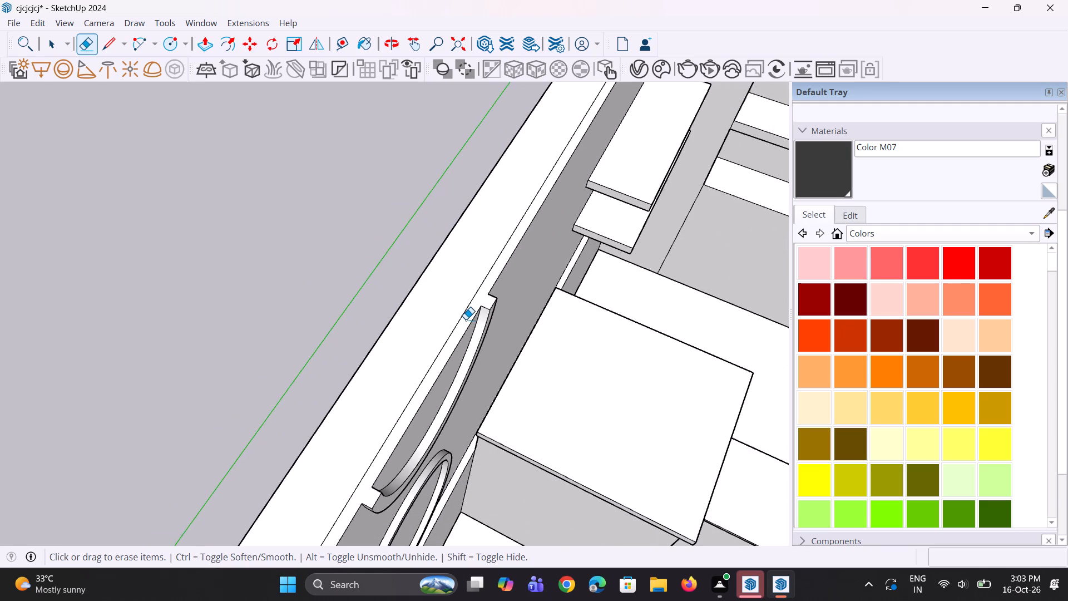
scroll(466, 319, "down", 16)
scroll(557, 199, "up", 2)
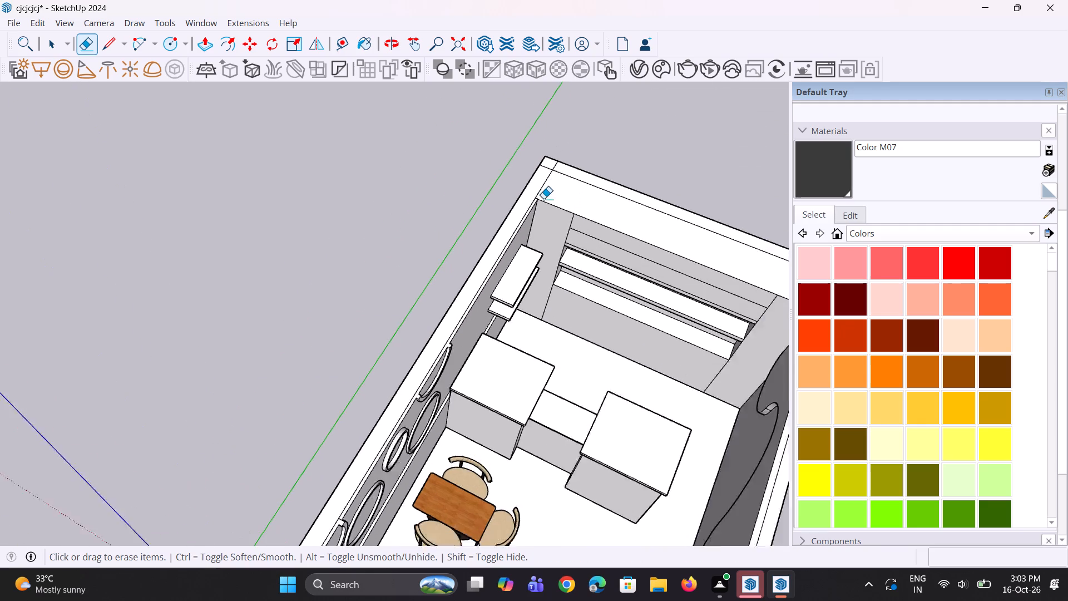
scroll(543, 199, "up", 1)
scroll(539, 200, "up", 20)
scroll(539, 200, "up", 3)
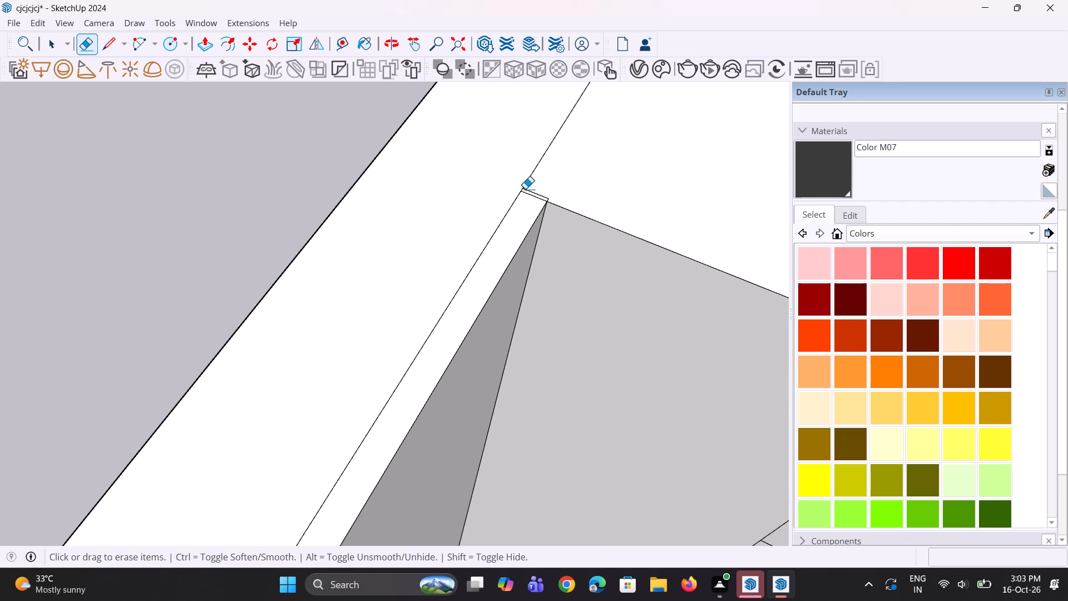
scroll(525, 189, "up", 3)
left_click(545, 200)
scroll(532, 239, "down", 6)
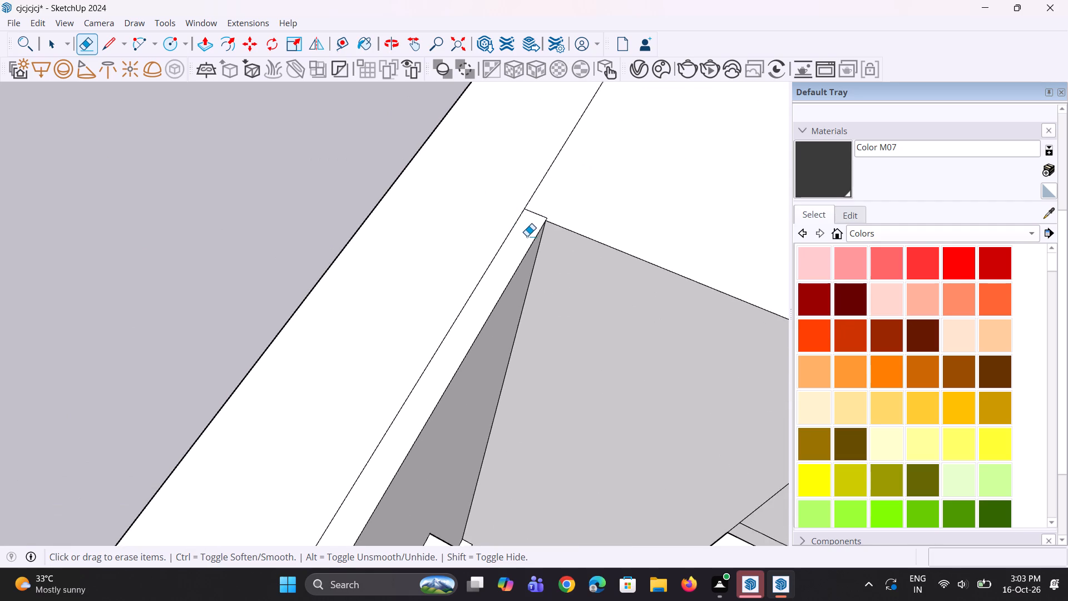
scroll(527, 236, "down", 6)
scroll(527, 238, "up", 1)
Erase the leftover vertical edges and the short horizontal edge on the ring wall's end face beside the ledge above the bar counter.
middle_click_drag(520, 238, 502, 198)
scroll(498, 189, "down", 19)
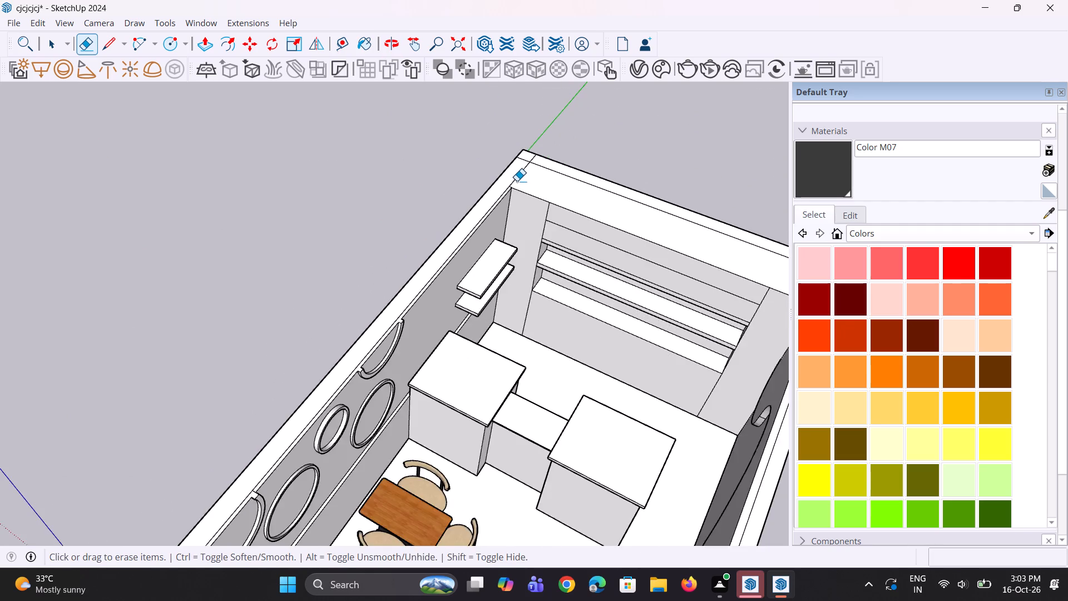
scroll(517, 181, "down", 16)
scroll(462, 259, "up", 14)
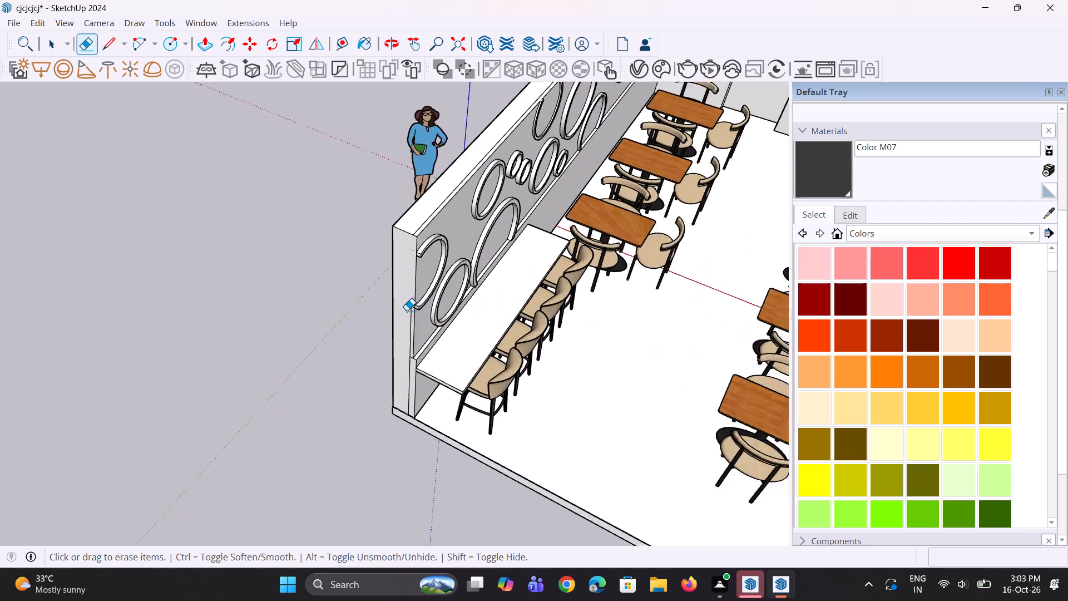
scroll(407, 311, "up", 20)
scroll(407, 311, "up", 1)
left_click(405, 387)
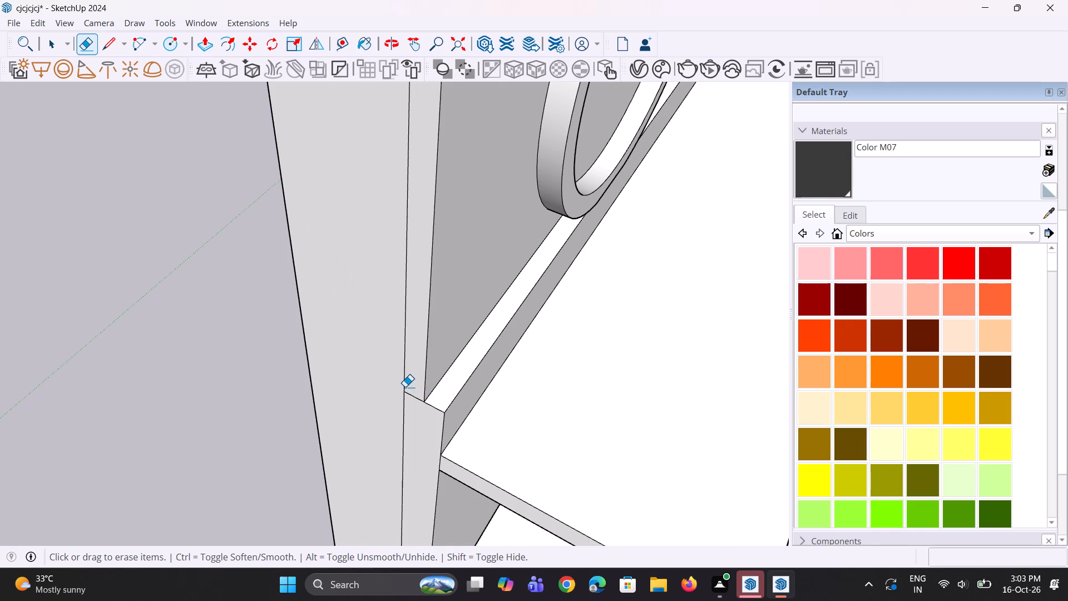
left_click(407, 395)
left_click(403, 407)
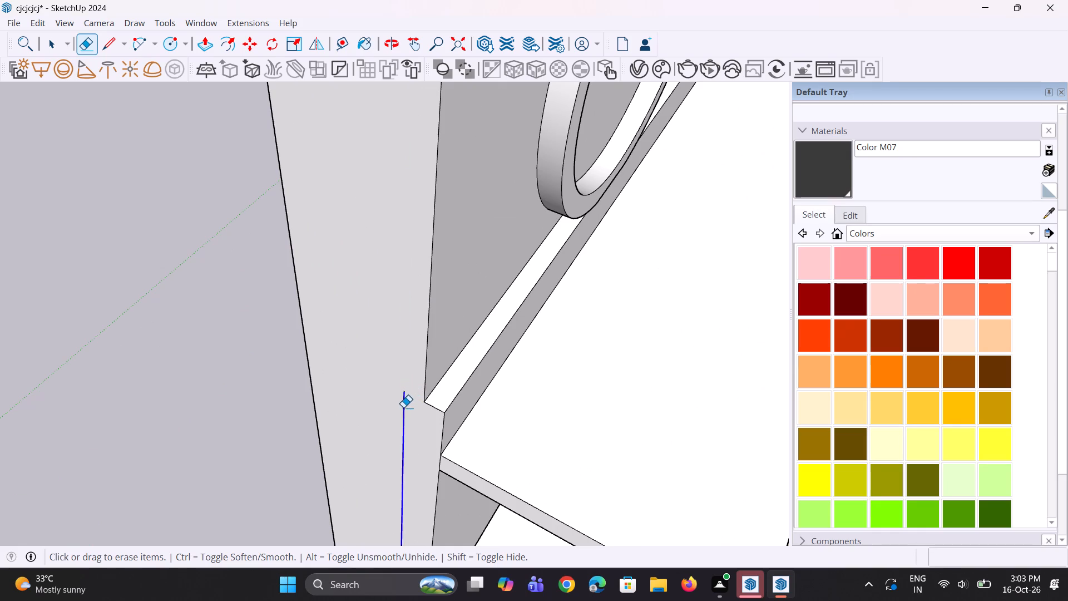
Erase the two short cross edges on the narrow floor-slab strip at the foot of the ring wall's end face.
scroll(426, 370, "down", 12)
middle_click_drag(399, 540, 433, 458)
scroll(418, 549, "up", 3)
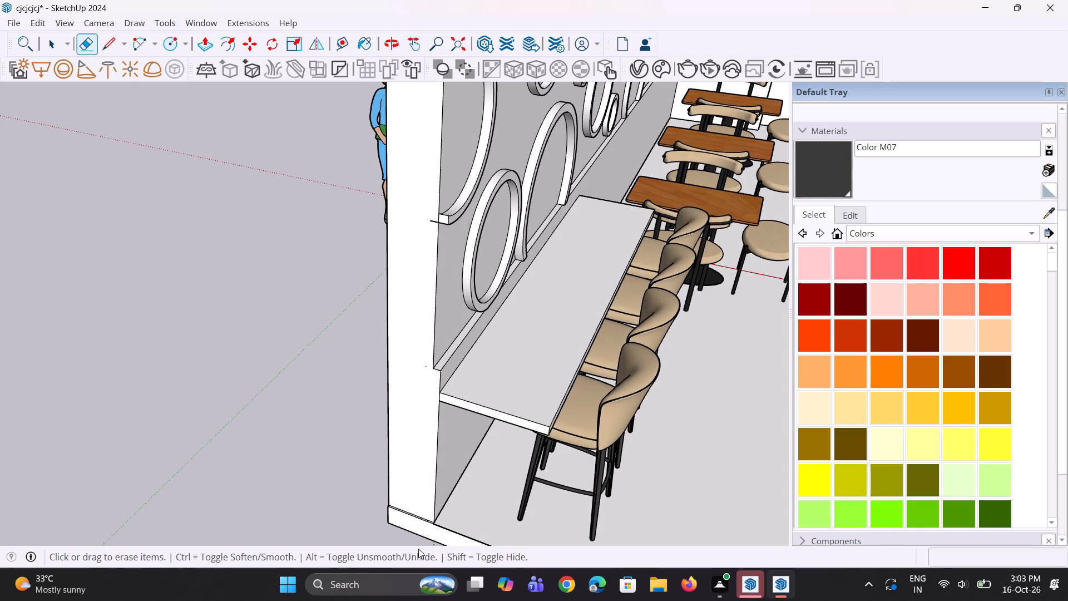
scroll(418, 549, "up", 3)
scroll(417, 523, "up", 20)
scroll(417, 523, "up", 6)
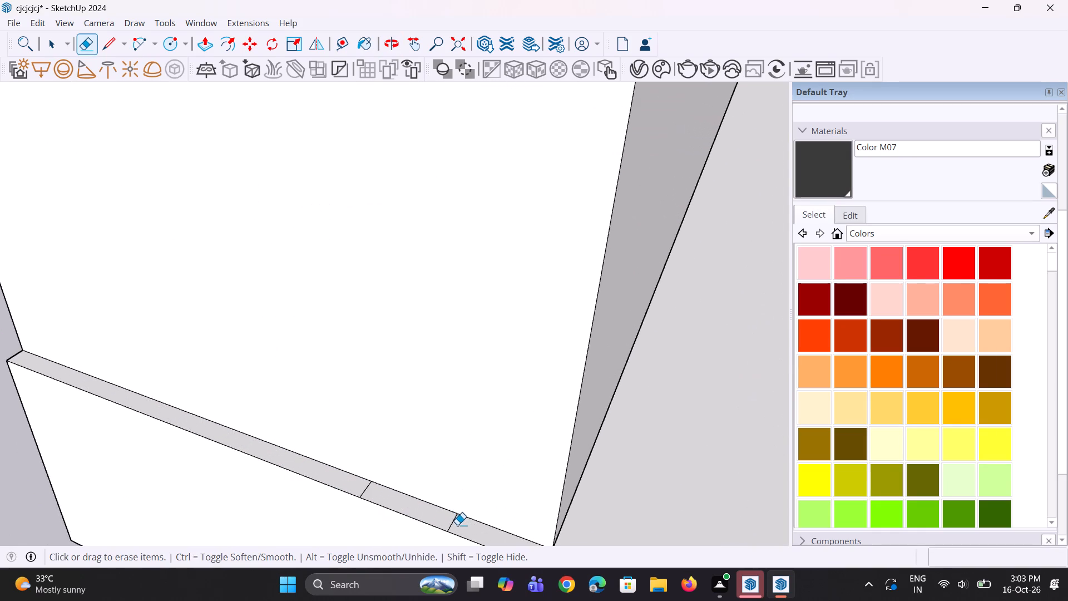
left_click_drag(458, 526, 419, 510)
left_click_drag(359, 490, 373, 494)
Examine the ring wall's outer base corner and both long walls for remaining stray edges.
scroll(361, 469, "down", 3)
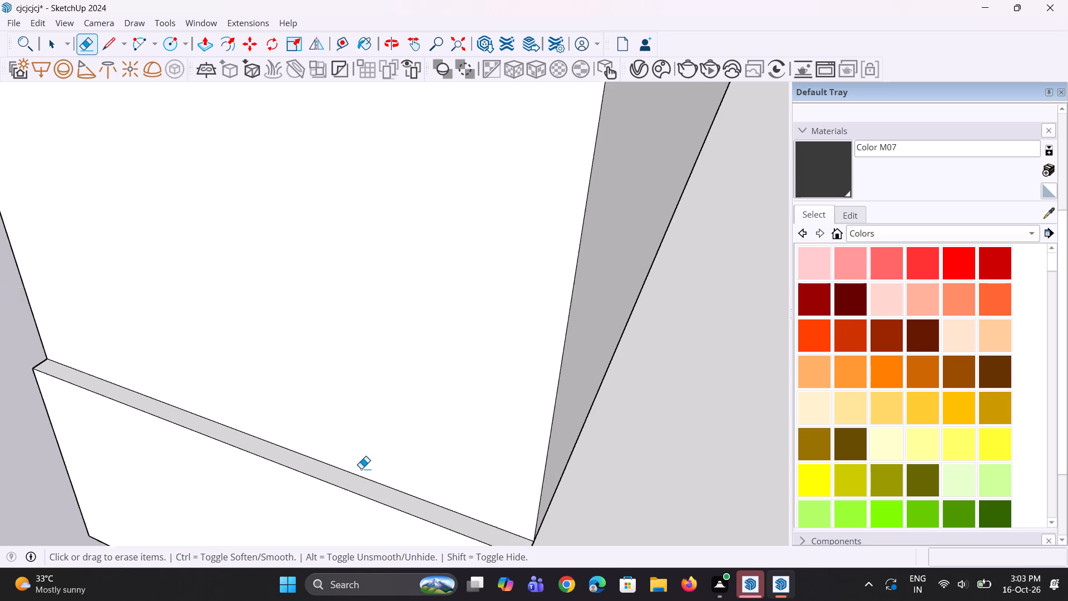
scroll(361, 469, "down", 4)
middle_click_drag(155, 409, 560, 428)
scroll(546, 442, "down", 9)
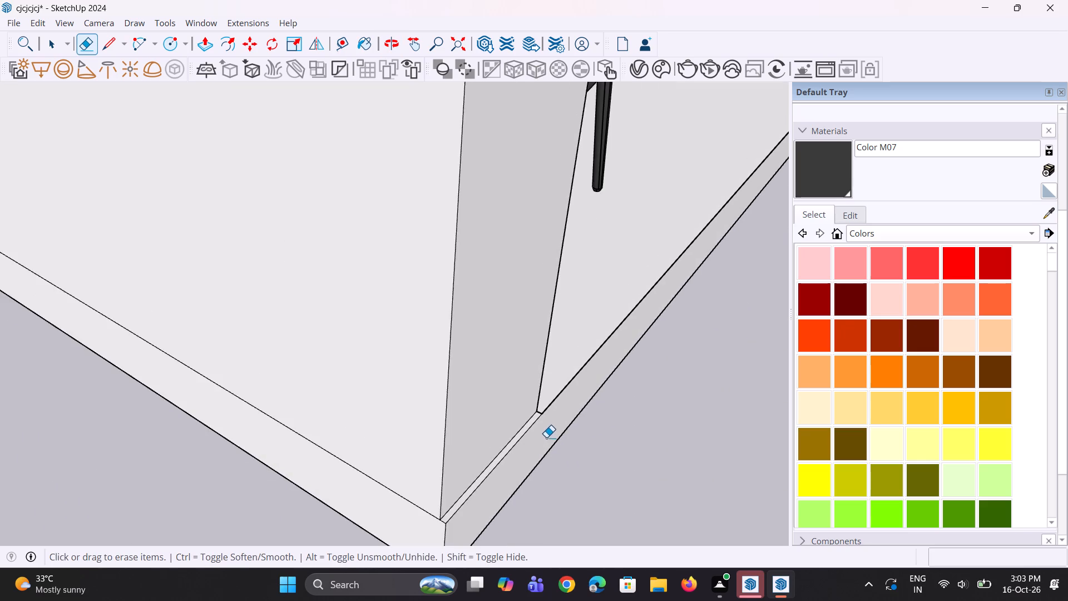
scroll(546, 437, "down", 16)
middle_click_drag(539, 434, 462, 433)
scroll(455, 425, "down", 4)
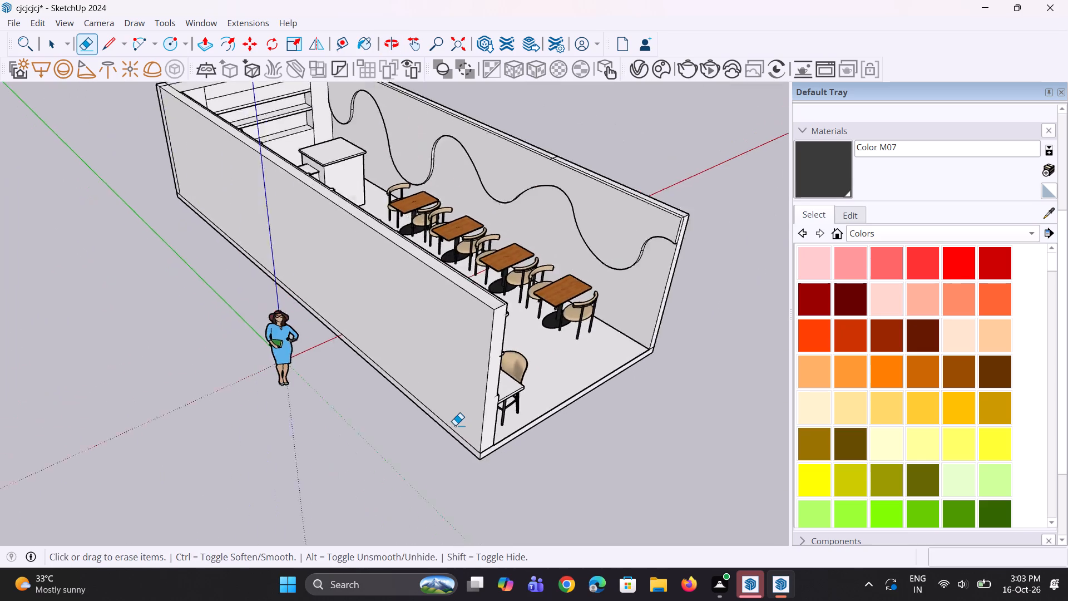
scroll(455, 425, "down", 8)
middle_click_drag(548, 416, 172, 371)
scroll(423, 362, "up", 4)
scroll(316, 370, "up", 4)
scroll(275, 396, "up", 4)
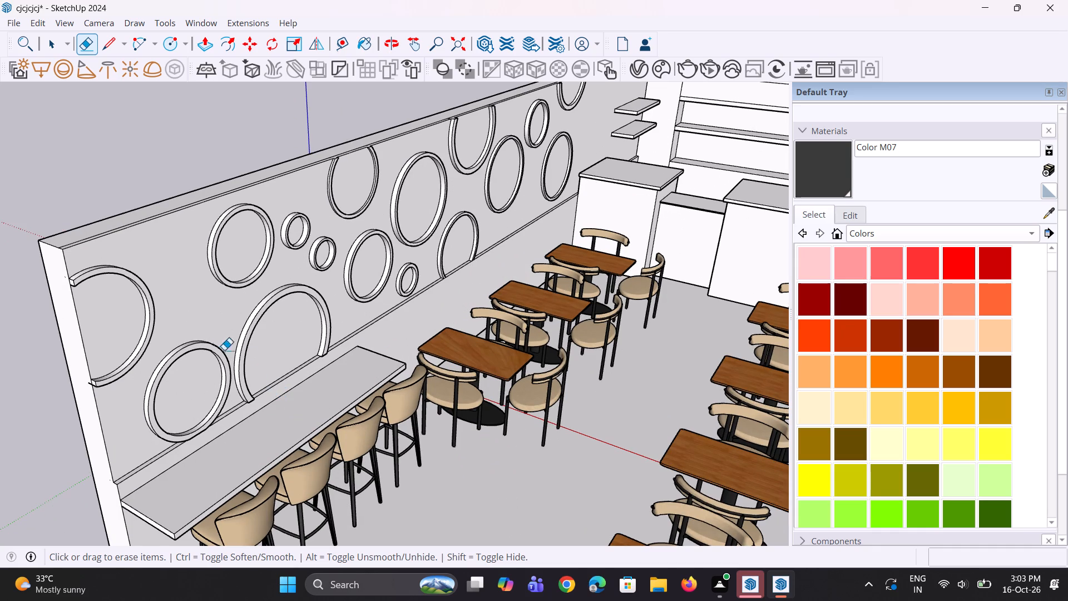
scroll(123, 303, "up", 1)
scroll(122, 303, "down", 8)
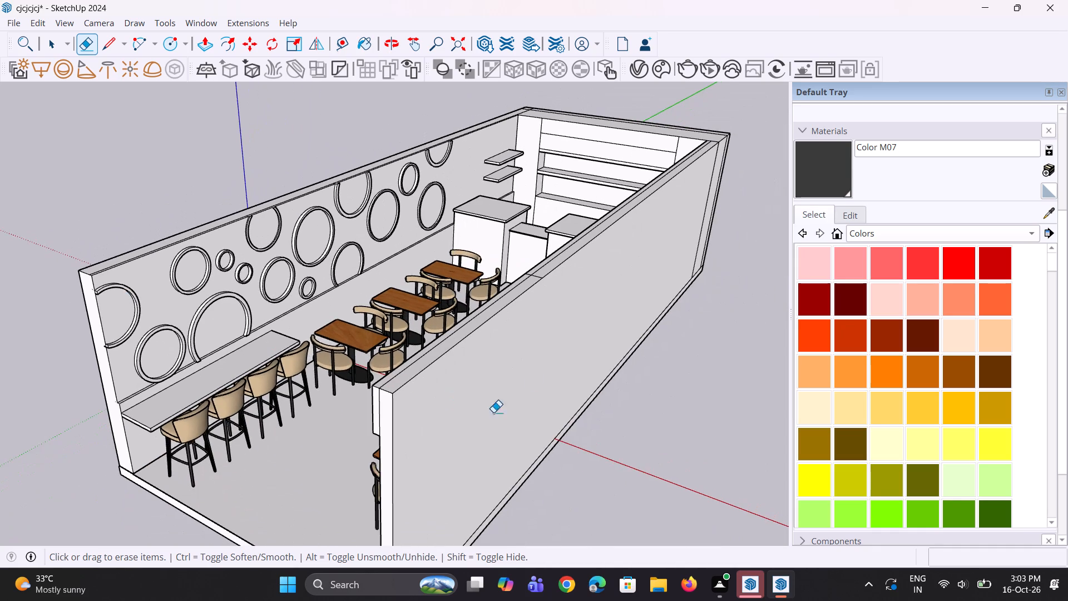
Erase the cross seam on the wave wall's top face, undoing the accidental deletion that broke the lengthwise edge.
scroll(553, 289, "up", 11)
left_click_drag(688, 269, 673, 304)
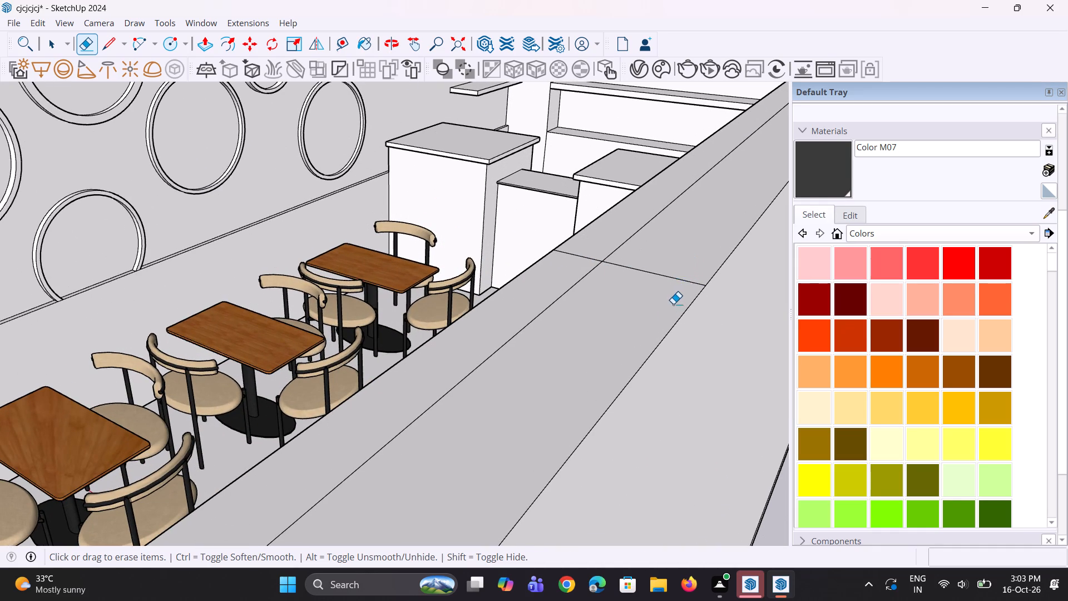
left_click_drag(673, 304, 666, 320)
left_click_drag(592, 253, 582, 279)
middle_click_drag(511, 302, 659, 291)
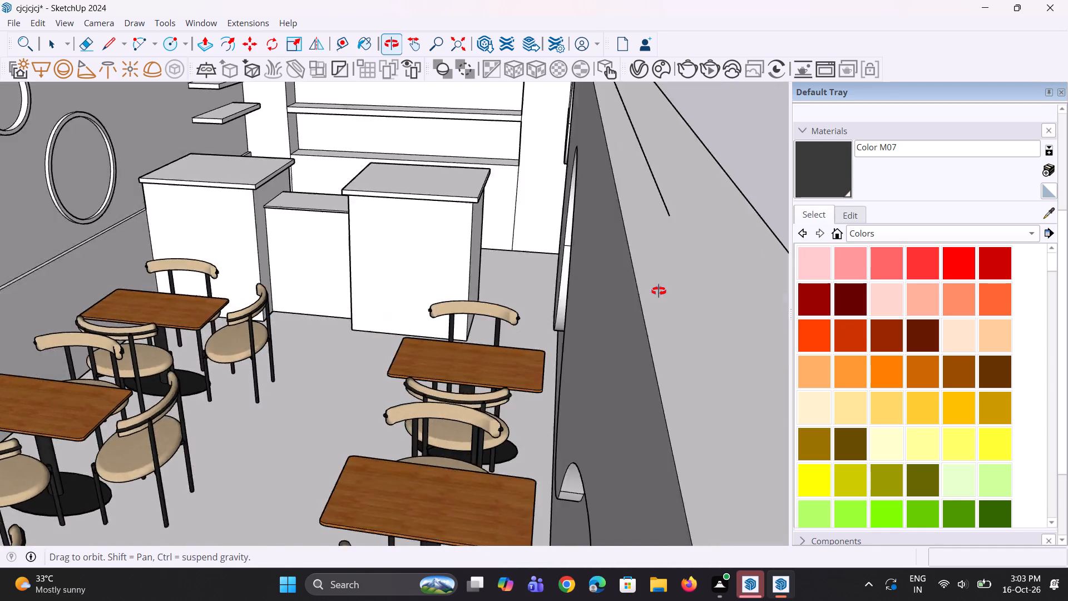
middle_click_drag(659, 291, 740, 306)
key("ctrl+z")
scroll(739, 309, "up", 3)
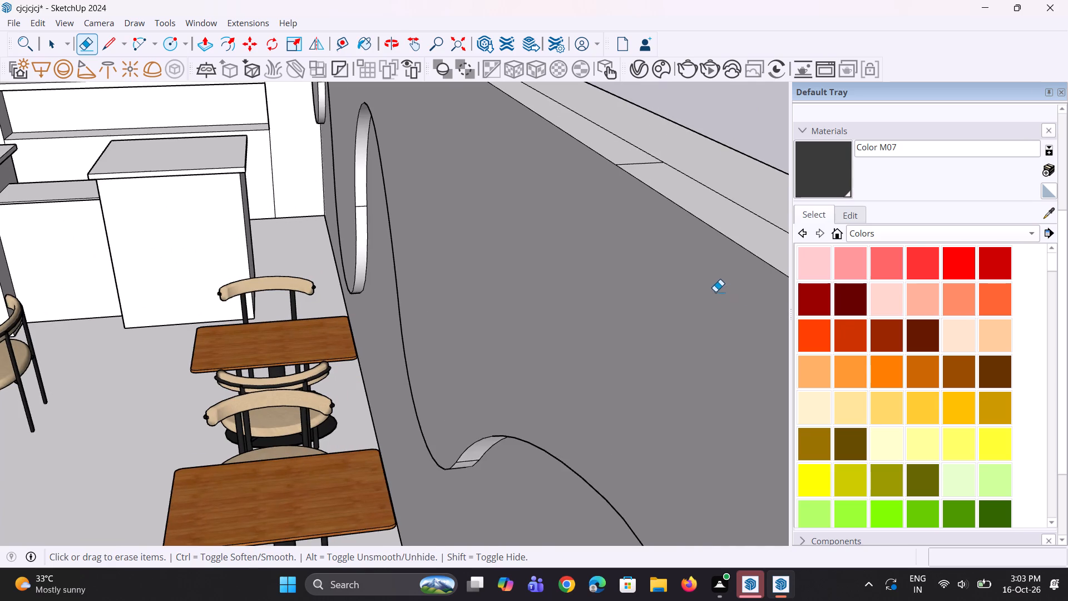
scroll(709, 292, "down", 10)
scroll(647, 243, "up", 9)
left_click_drag(652, 237, 662, 255)
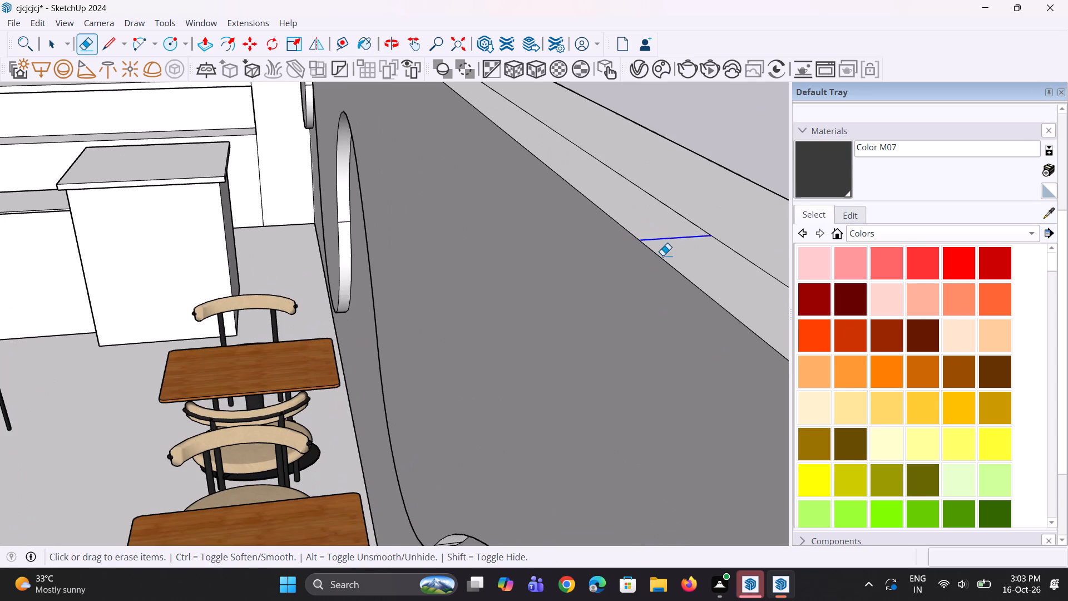
Examine the café interior from several angles, including the ring wall, bar seating, tables and wave wall.
scroll(512, 278, "down", 16)
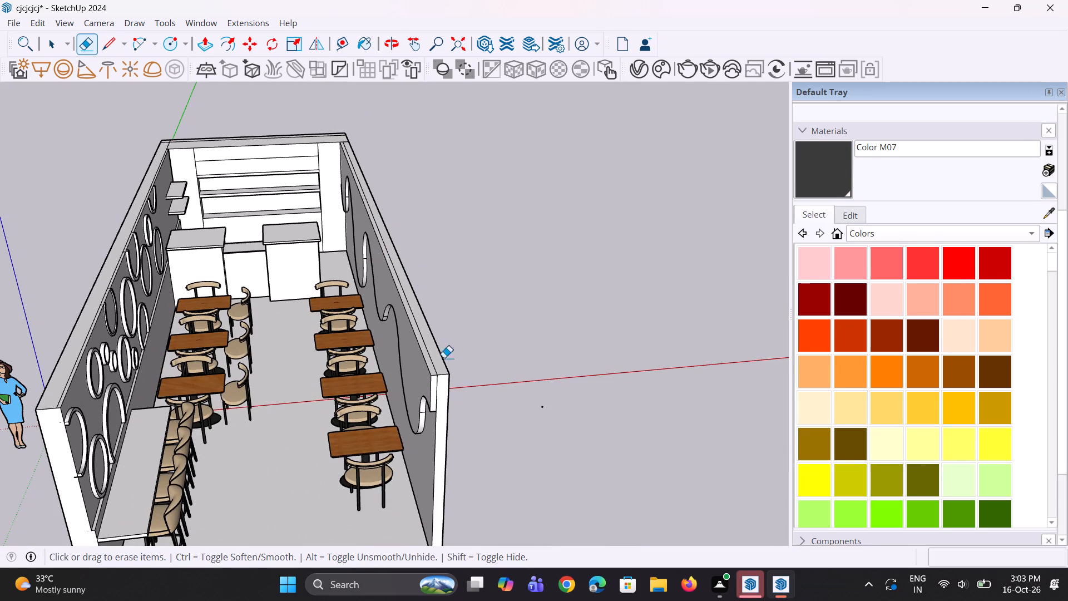
middle_click_drag(444, 368, 241, 407)
scroll(212, 355, "up", 3)
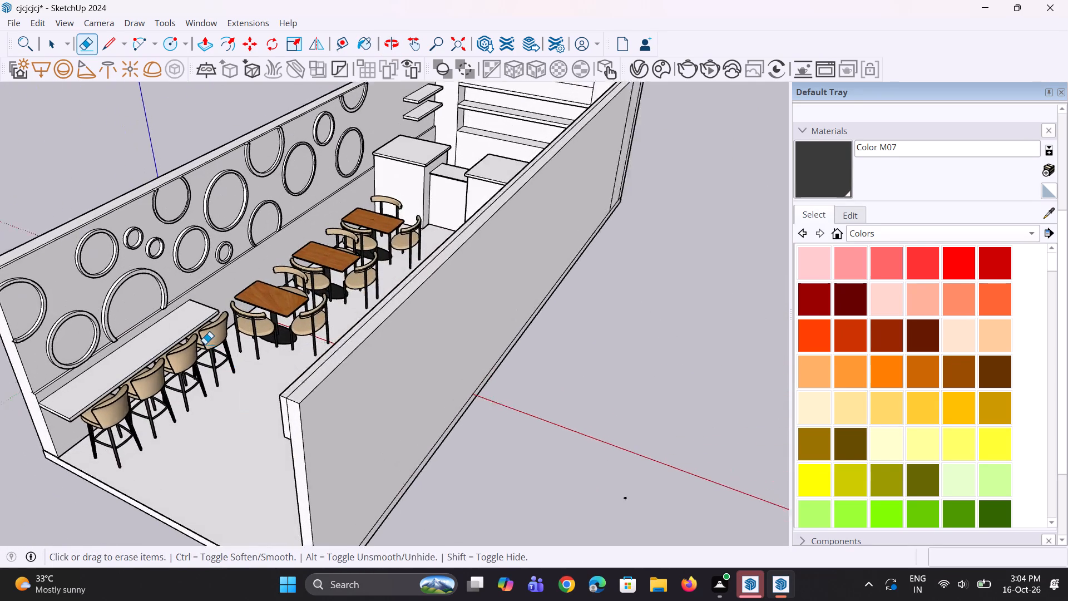
scroll(205, 344, "up", 5)
middle_click_drag(270, 328, 380, 318)
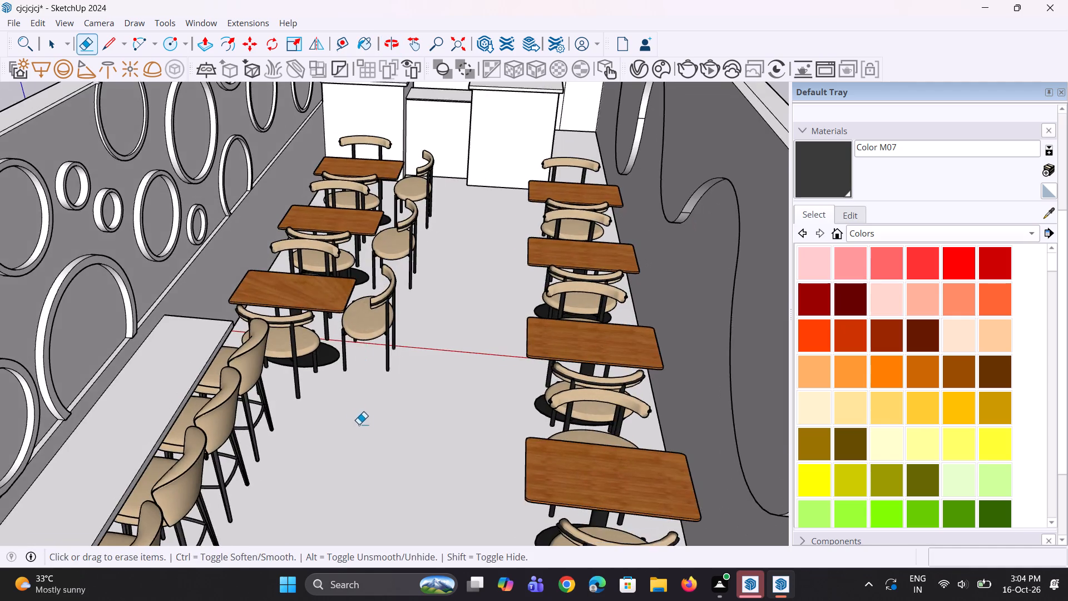
scroll(359, 425, "down", 6)
middle_click_drag(384, 392, 395, 358)
scroll(387, 385, "up", 1)
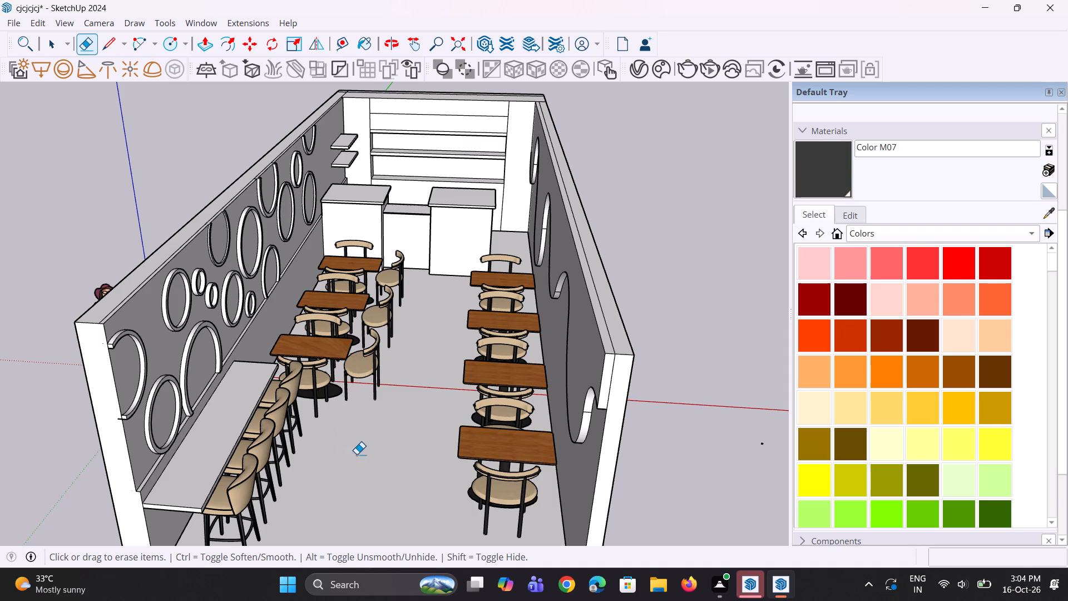
scroll(339, 416, "down", 6)
middle_click_drag(311, 420, 232, 360)
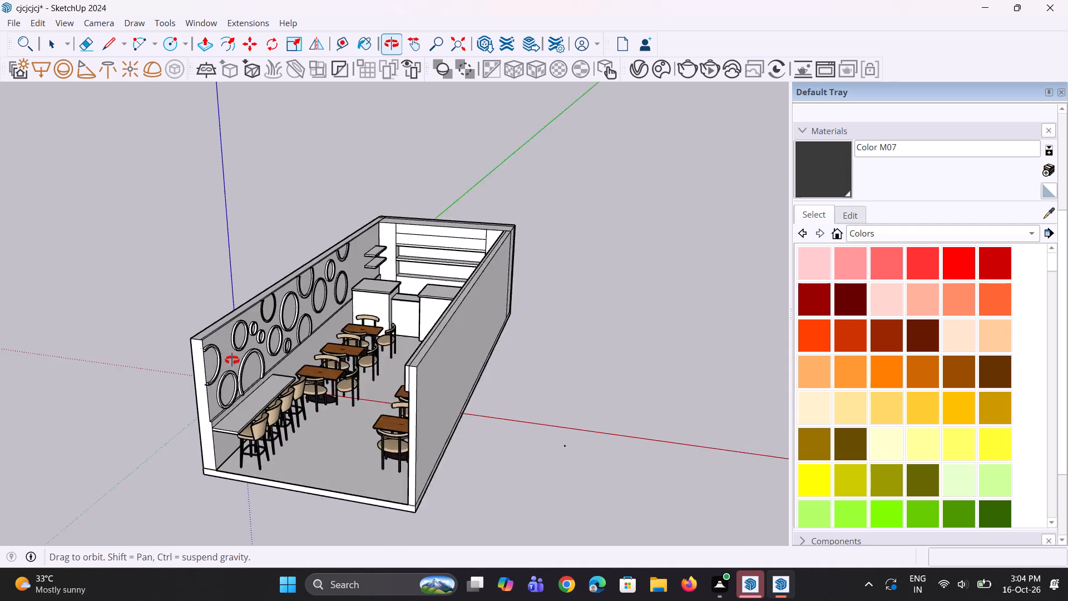
middle_click_drag(232, 360, 219, 348)
scroll(165, 442, "up", 3)
scroll(235, 352, "up", 3)
scroll(214, 431, "up", 7)
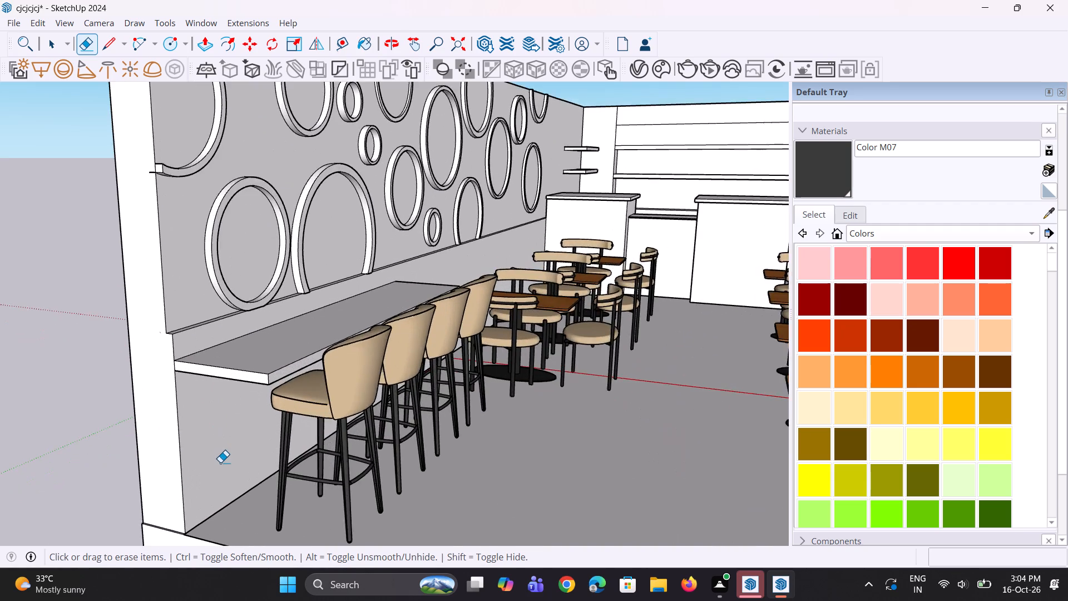
scroll(220, 462, "up", 1)
middle_click_drag(220, 462, 231, 466)
scroll(218, 464, "down", 4)
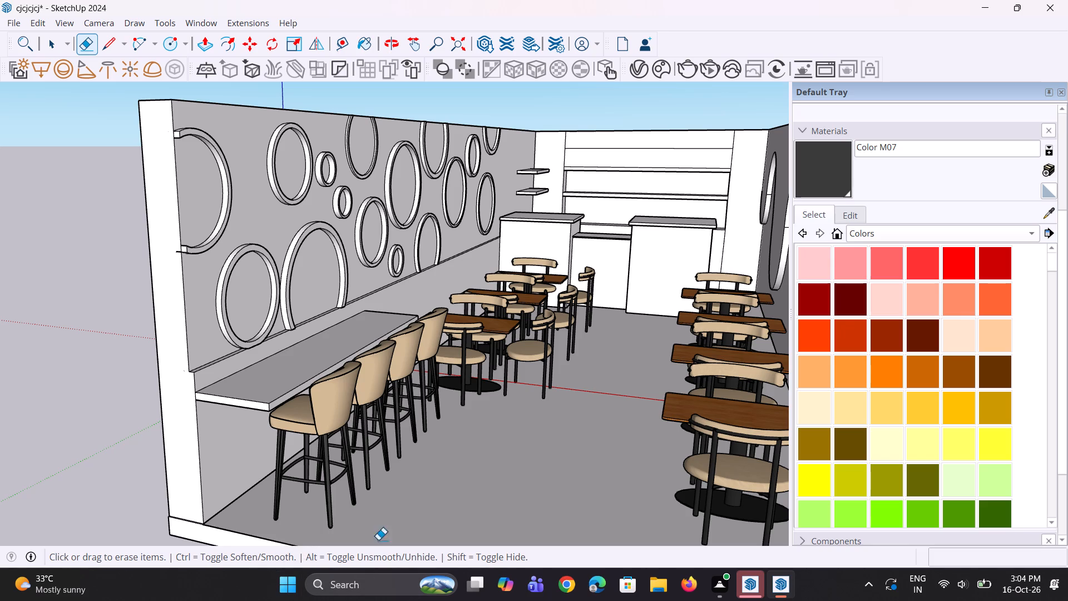
scroll(241, 509, "down", 5)
middle_click_drag(358, 540, 512, 544)
scroll(612, 376, "up", 2)
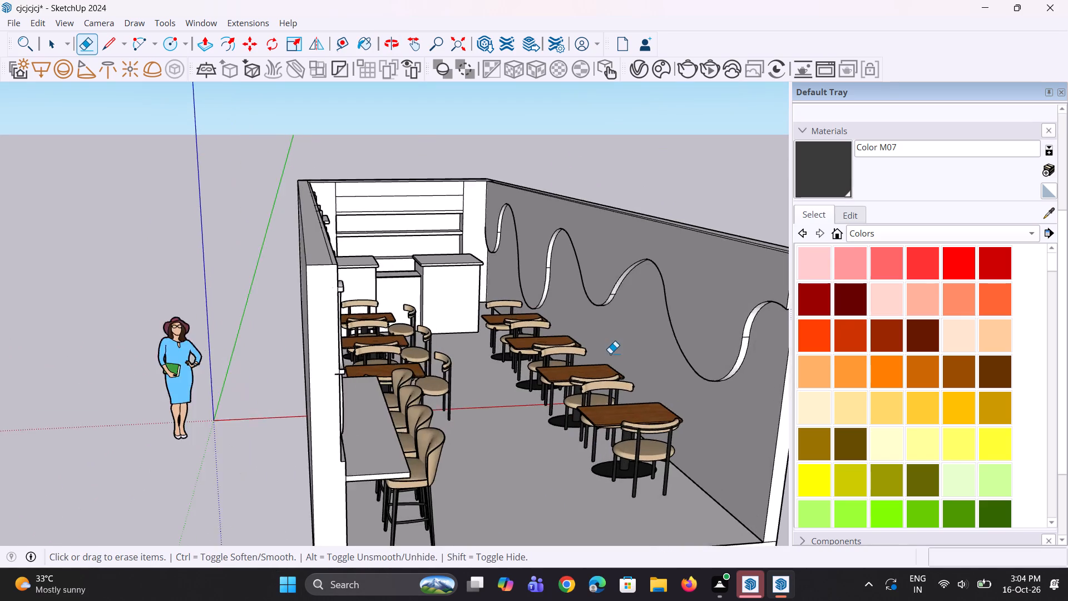
scroll(610, 353, "up", 3)
scroll(554, 350, "down", 4)
middle_click_drag(559, 377, 513, 393)
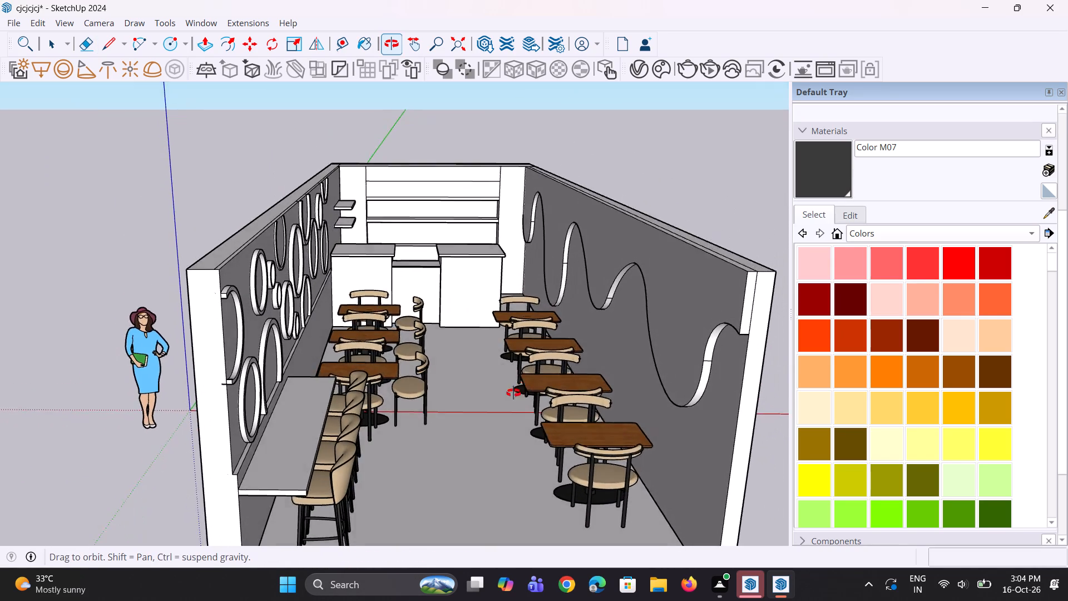
middle_click_drag(513, 393, 511, 398)
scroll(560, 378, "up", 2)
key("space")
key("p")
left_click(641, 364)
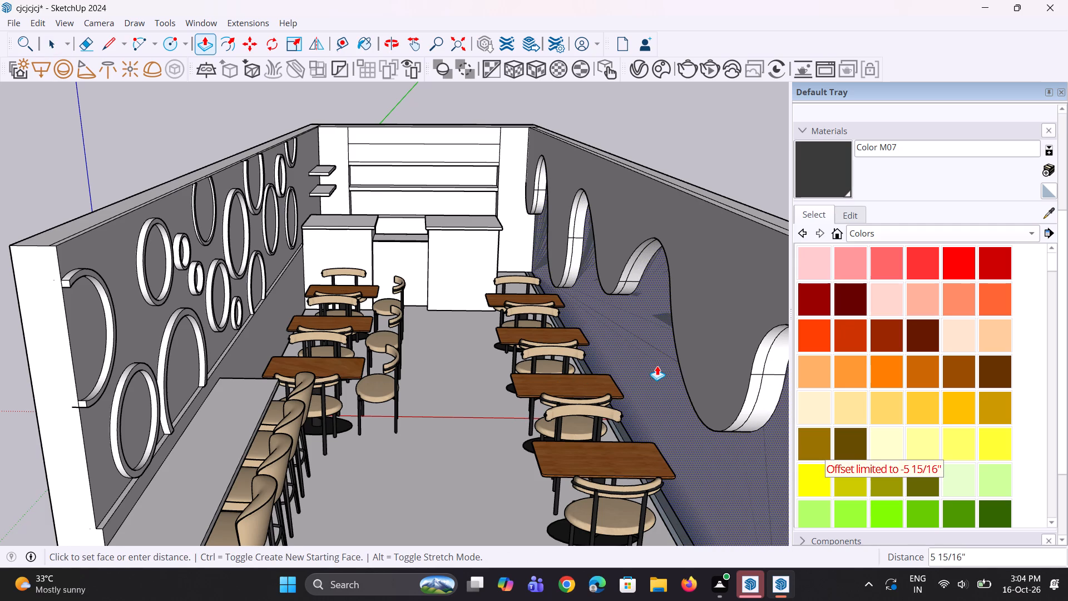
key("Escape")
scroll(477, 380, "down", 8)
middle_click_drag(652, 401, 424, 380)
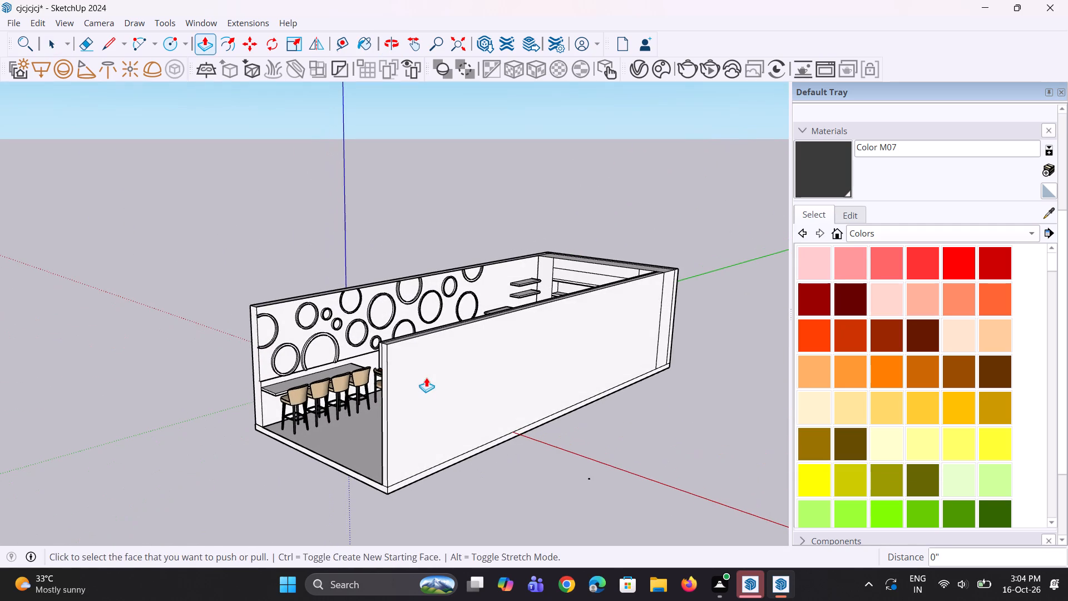
Pull the wave wall's outer face outward 1' 3 1/2" to thicken the wall.
left_click(430, 377)
left_click(443, 383)
Pull the floor slab's side face beneath the wave wall outward about 1' 3 3/16", flush with the wall's outer face.
scroll(352, 529, "up", 7)
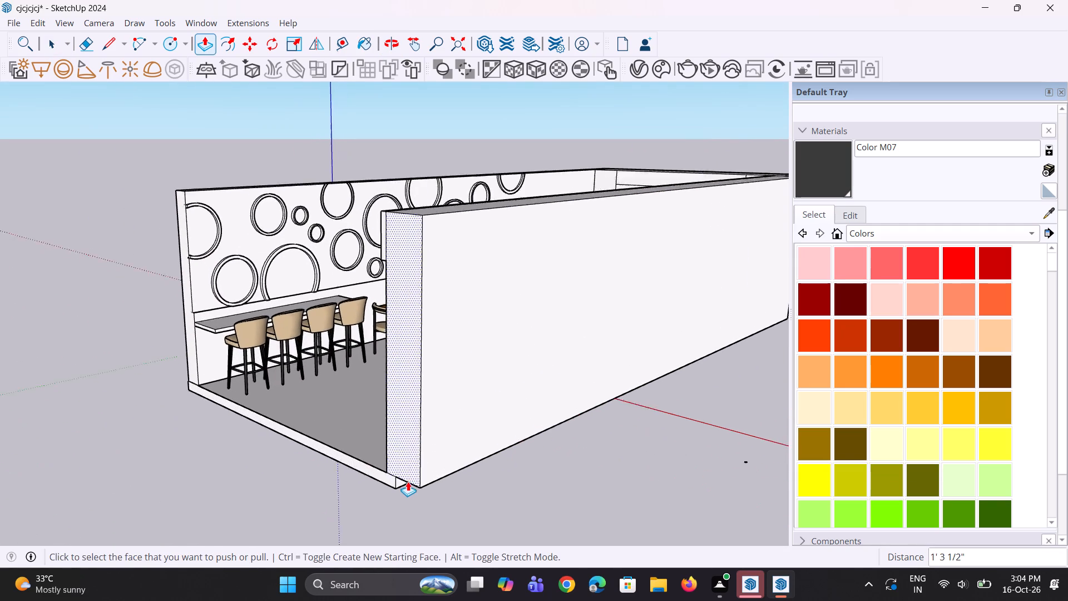
left_click(406, 481)
key("Escape")
scroll(402, 493, "up", 3)
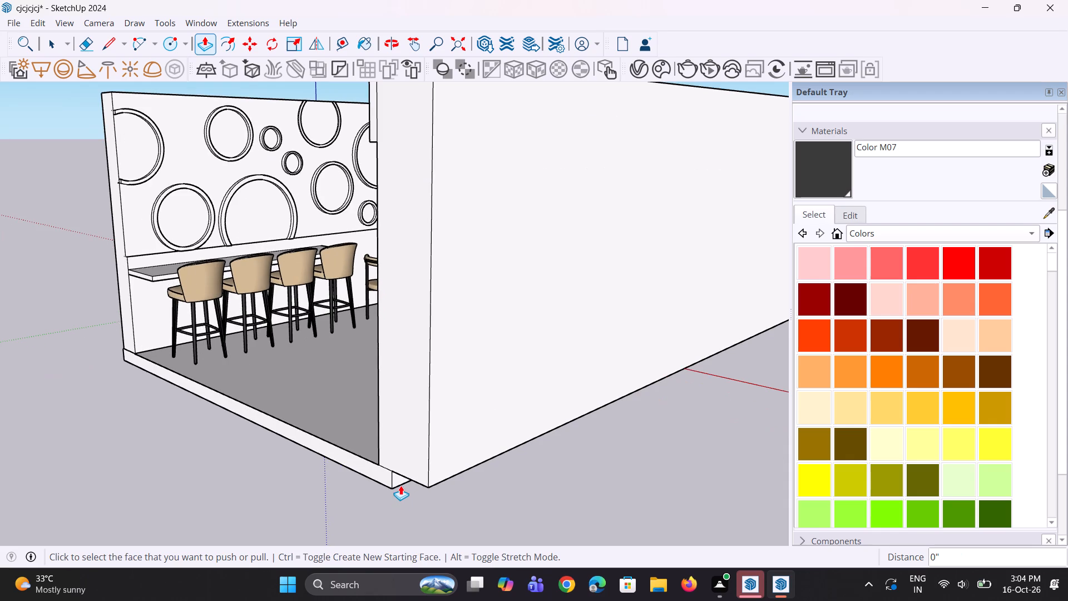
double_click(400, 485)
left_click(397, 484)
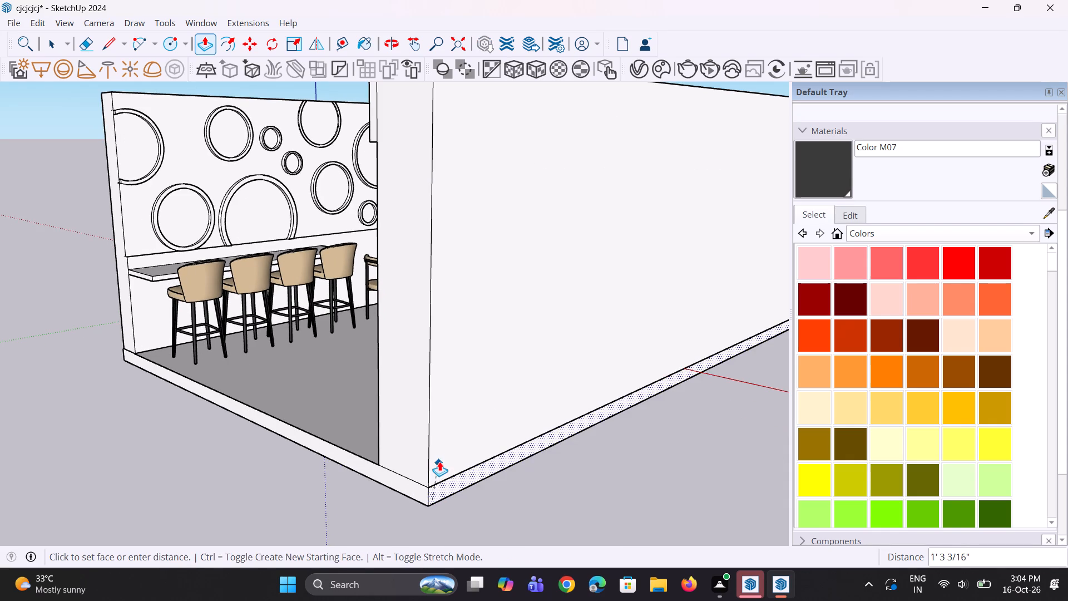
left_click(439, 461)
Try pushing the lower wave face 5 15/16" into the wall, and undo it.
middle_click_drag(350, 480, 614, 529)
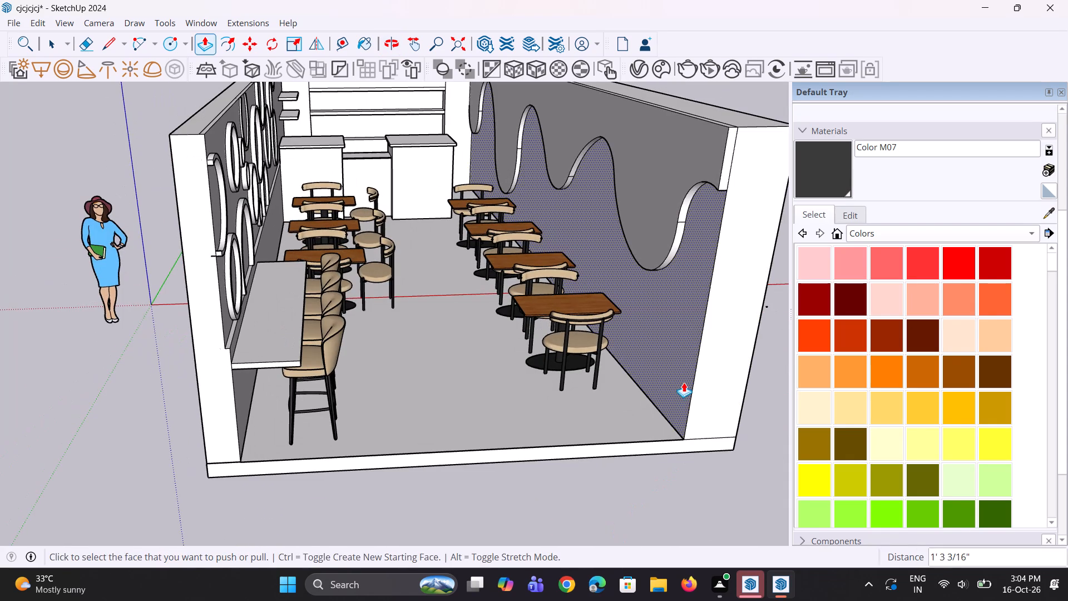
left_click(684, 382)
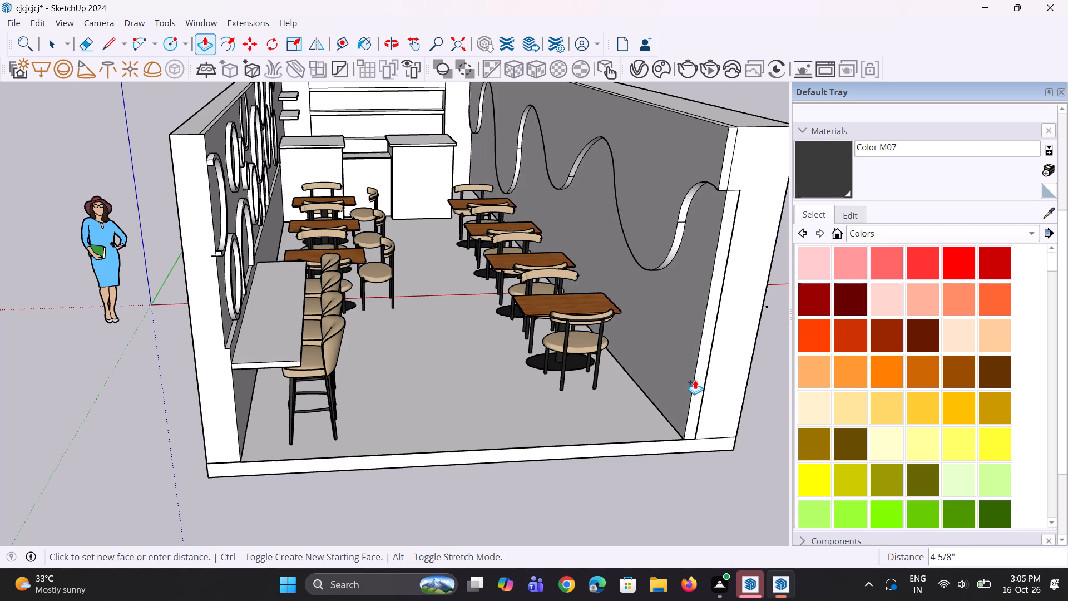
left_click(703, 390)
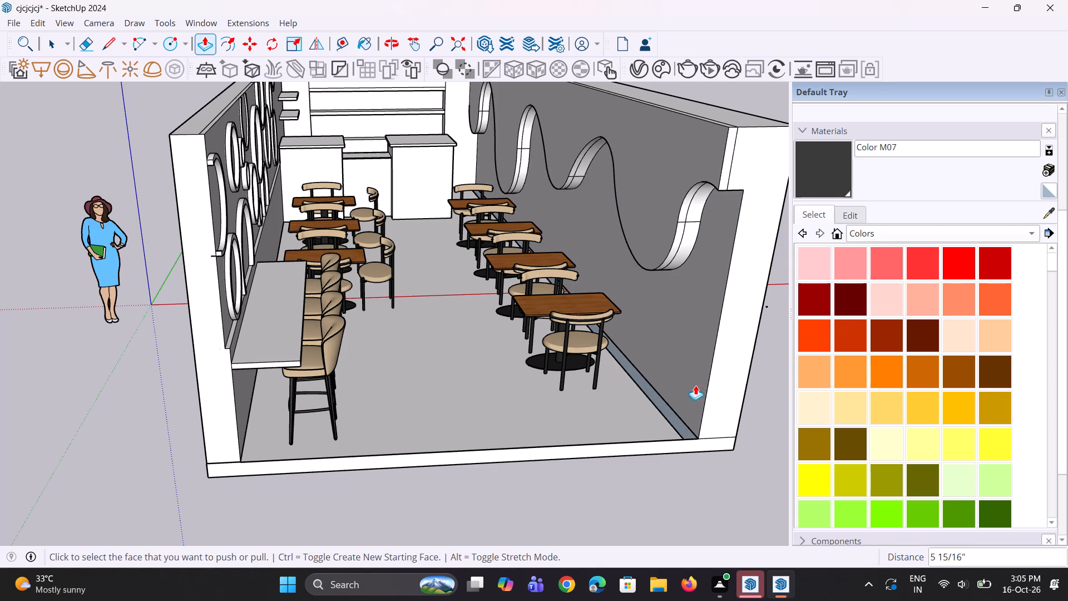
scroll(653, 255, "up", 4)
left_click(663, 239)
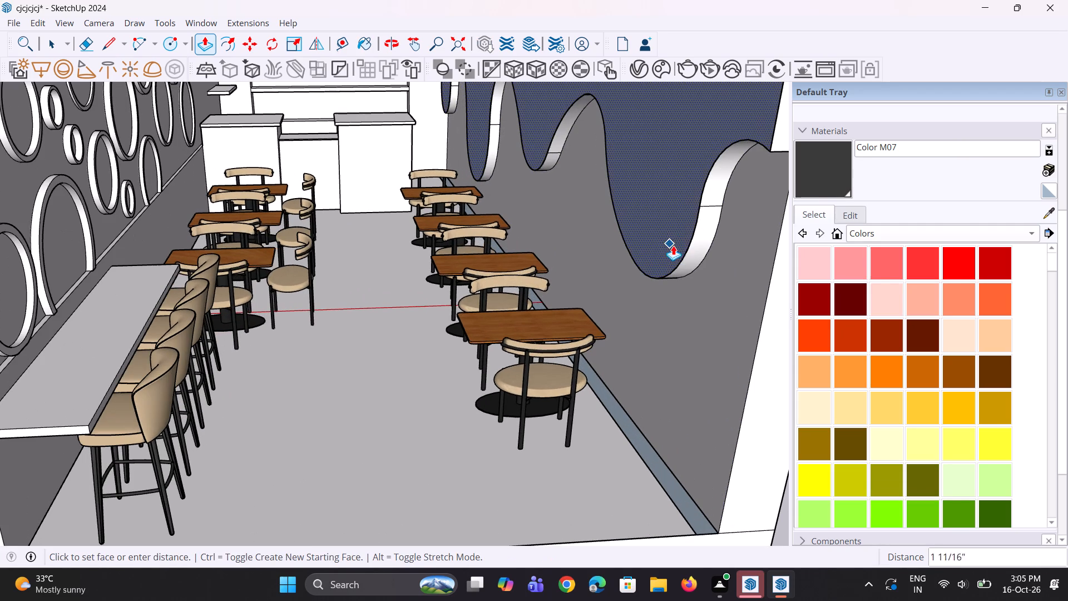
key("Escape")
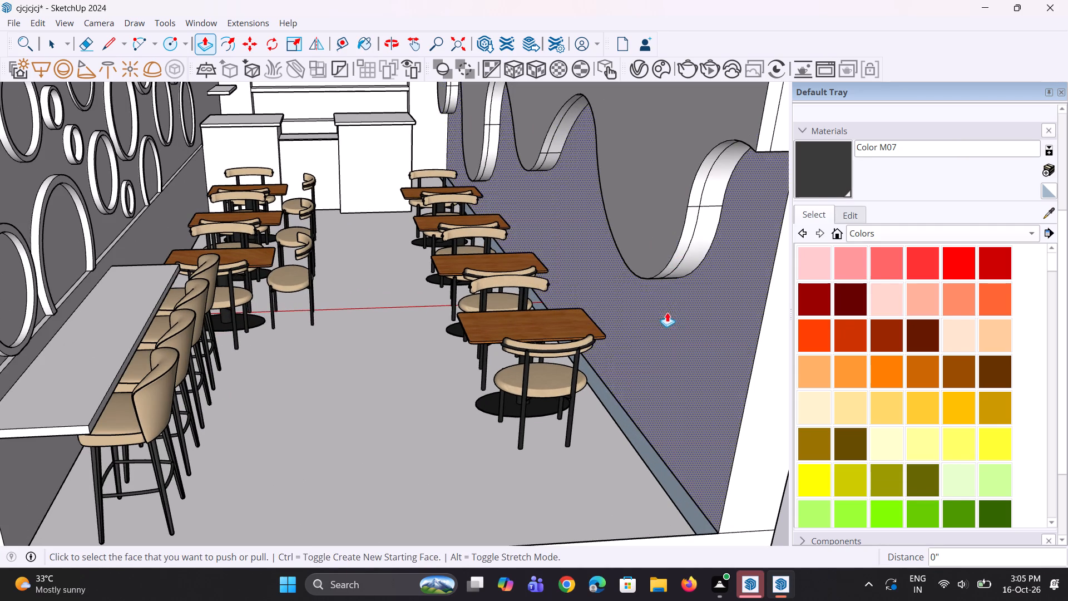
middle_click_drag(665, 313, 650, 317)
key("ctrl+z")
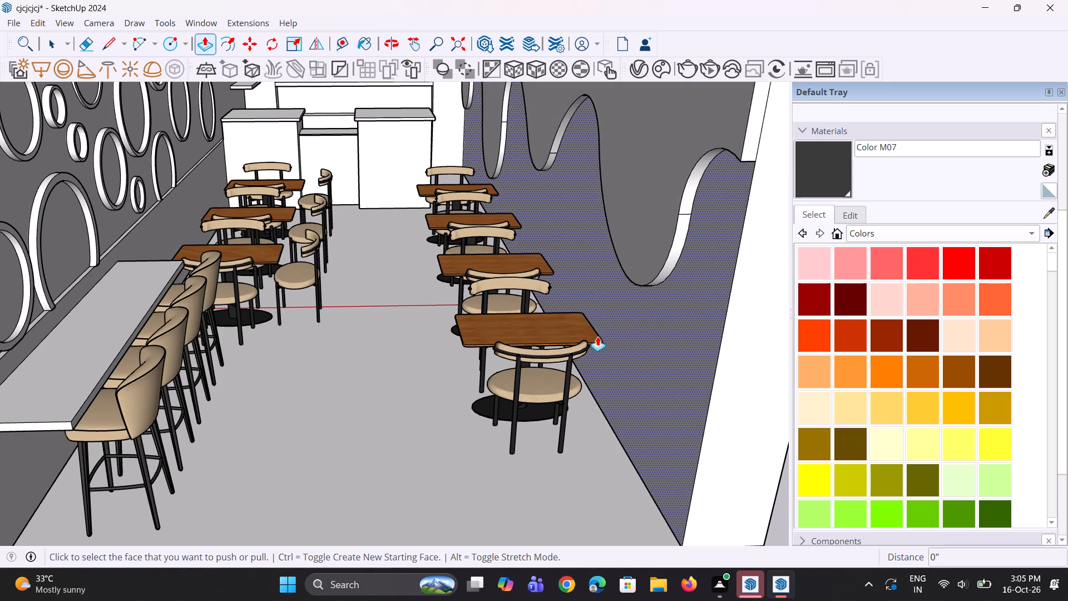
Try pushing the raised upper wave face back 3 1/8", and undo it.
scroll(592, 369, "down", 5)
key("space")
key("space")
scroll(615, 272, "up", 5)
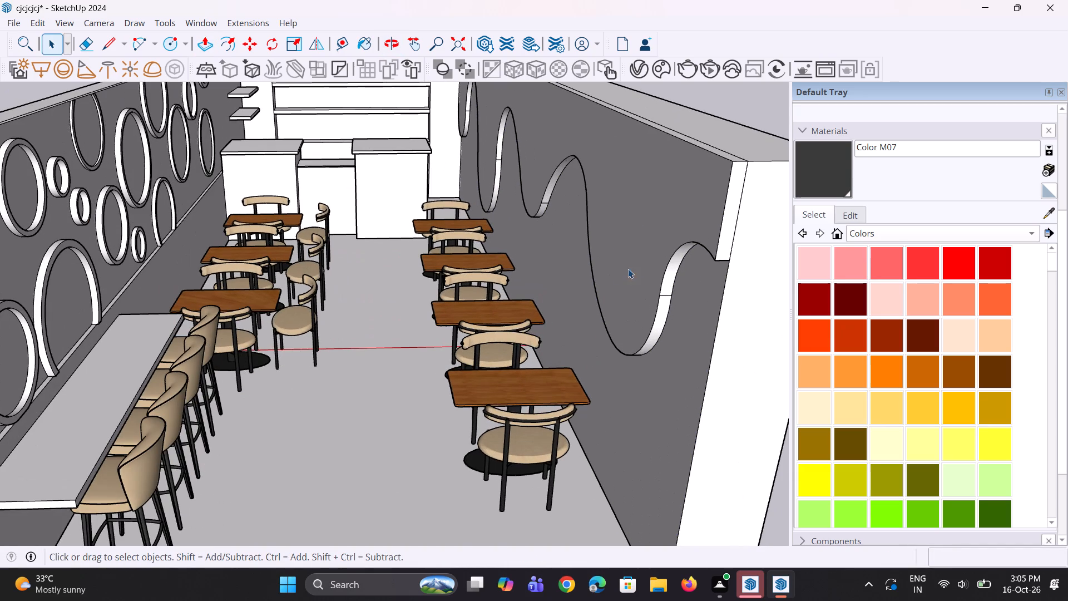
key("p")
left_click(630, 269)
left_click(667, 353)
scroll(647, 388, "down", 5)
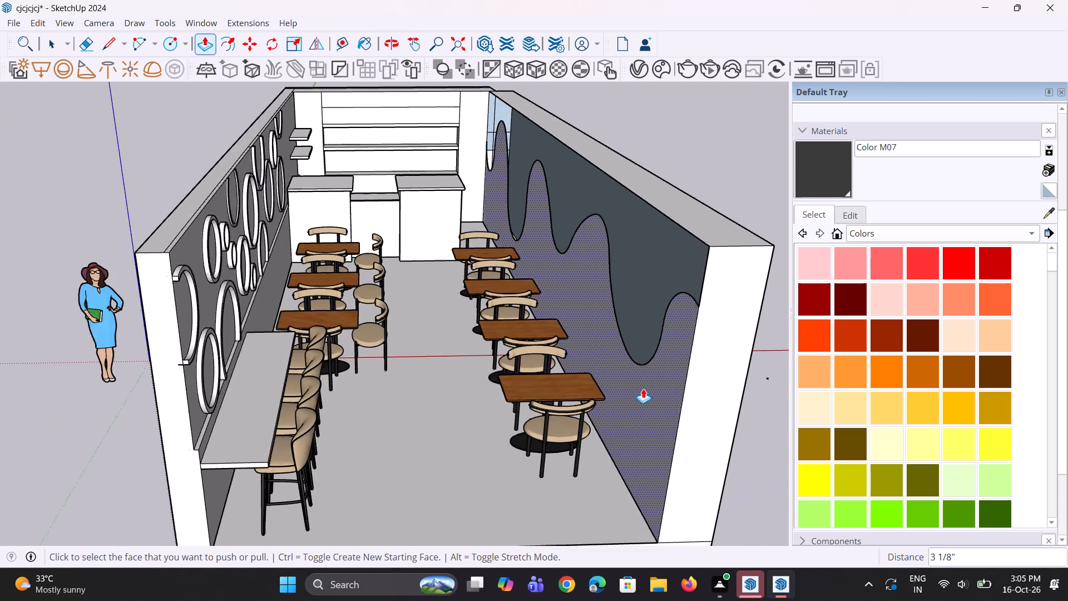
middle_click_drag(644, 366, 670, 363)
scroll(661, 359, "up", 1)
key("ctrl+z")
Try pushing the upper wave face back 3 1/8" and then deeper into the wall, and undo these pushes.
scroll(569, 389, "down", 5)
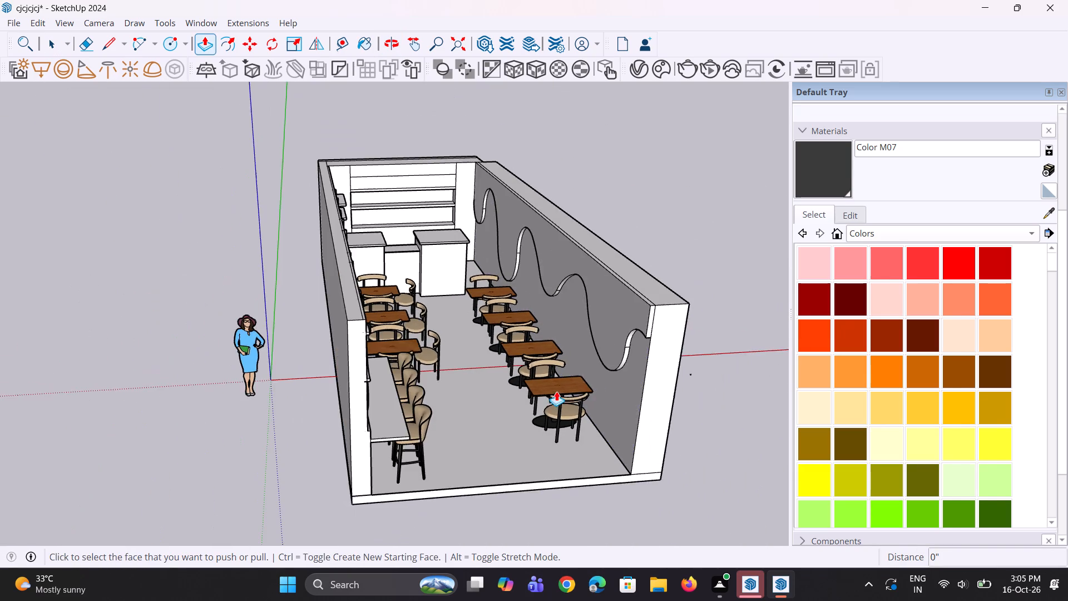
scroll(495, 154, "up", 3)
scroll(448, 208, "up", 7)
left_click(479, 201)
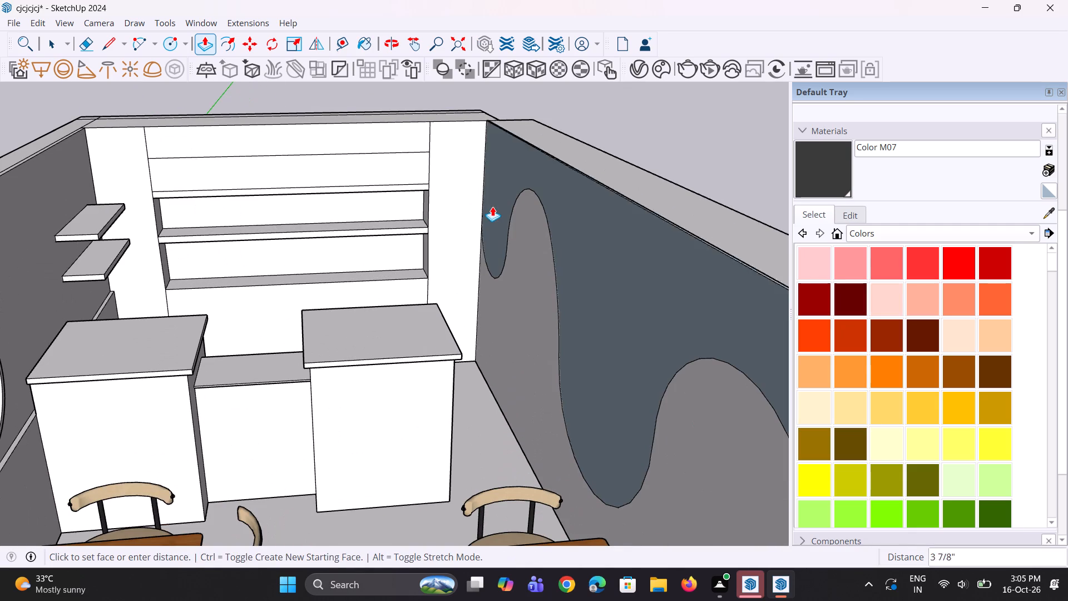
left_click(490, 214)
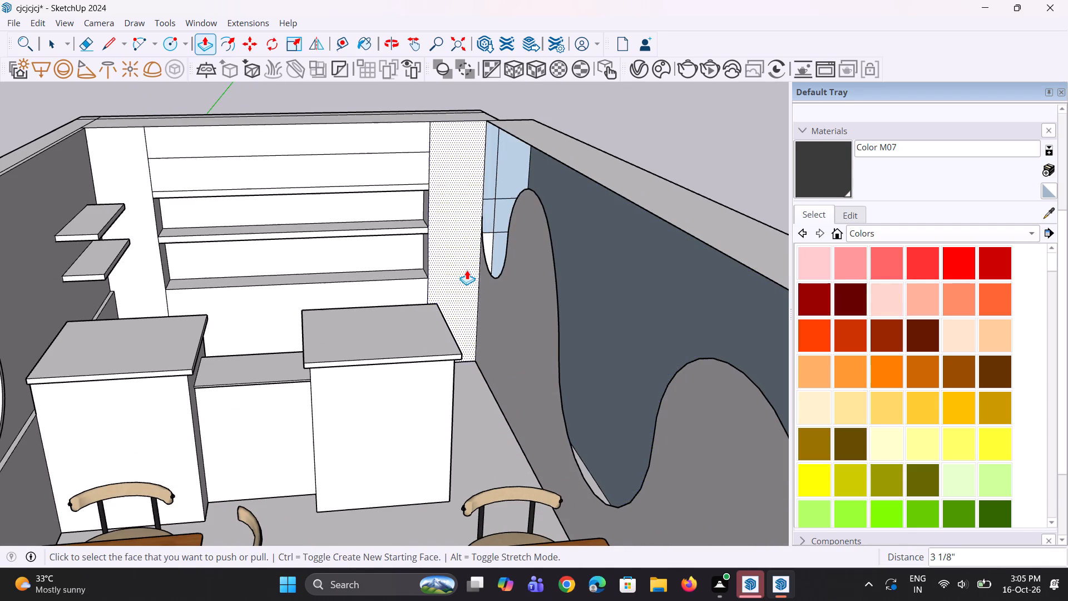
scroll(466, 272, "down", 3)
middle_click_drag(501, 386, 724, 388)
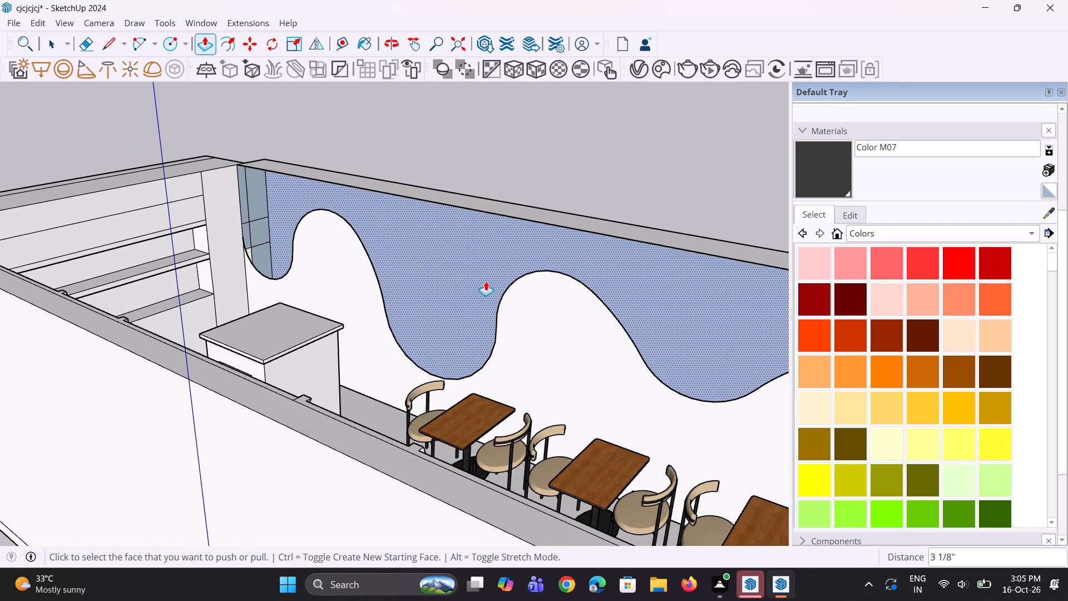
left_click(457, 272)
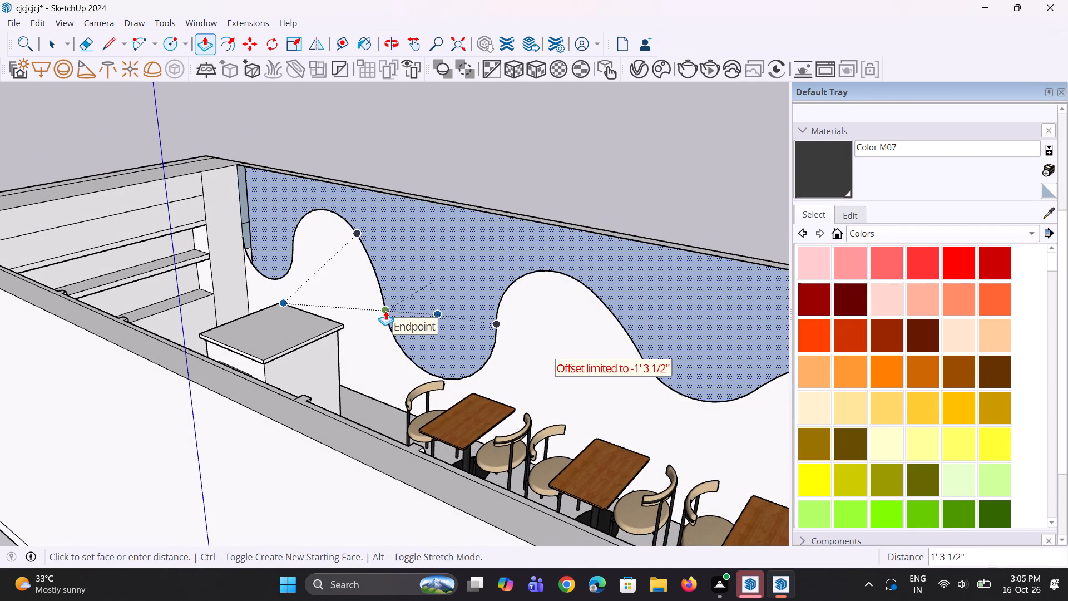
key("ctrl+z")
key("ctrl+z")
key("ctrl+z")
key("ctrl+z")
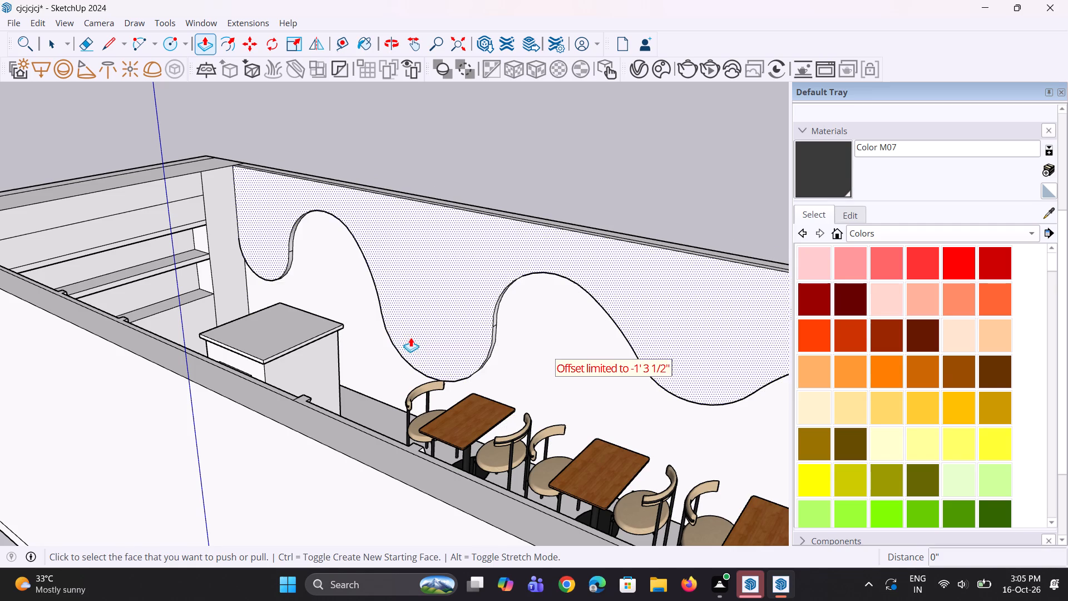
Push the wave wall's raised upper wave face back 3 1/8", flush with the lower wave face.
middle_click_drag(412, 338, 354, 331)
left_click(468, 327)
left_click(557, 365)
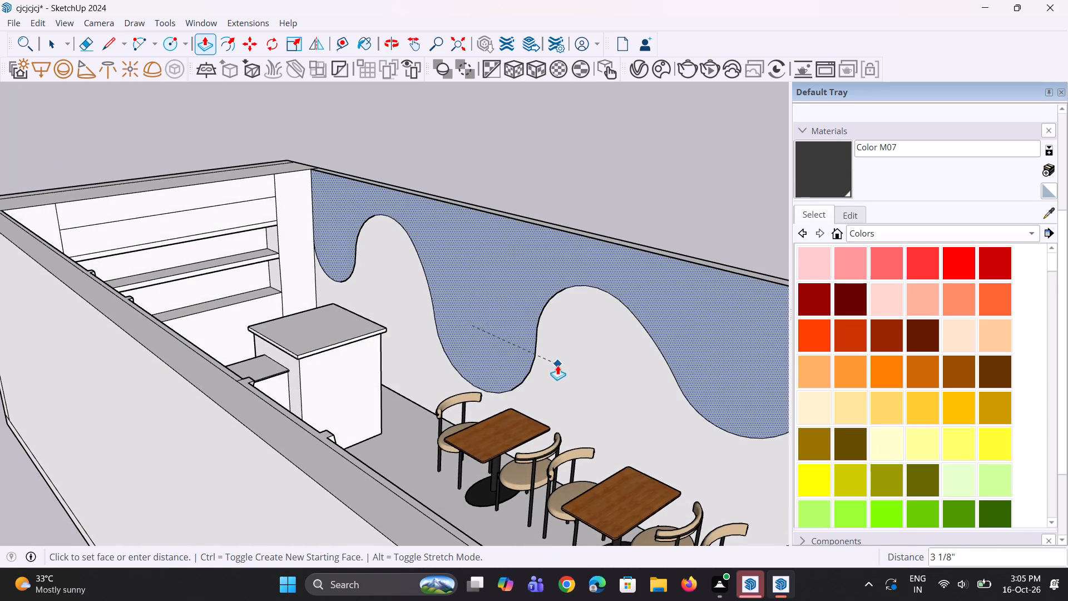
Examine the flattened wave wall and its far corner beside the shelf wall for leftover edges and faces.
scroll(378, 327, "down", 3)
middle_click_drag(325, 263, 430, 465)
scroll(329, 262, "up", 1)
scroll(384, 436, "down", 2)
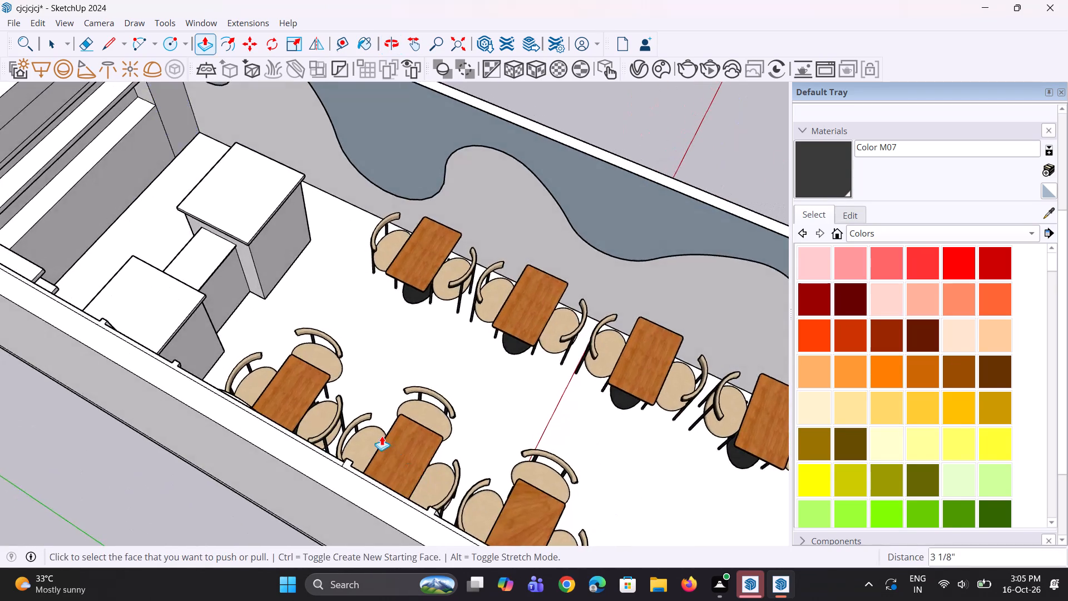
scroll(382, 436, "down", 9)
middle_click_drag(241, 278, 914, 229)
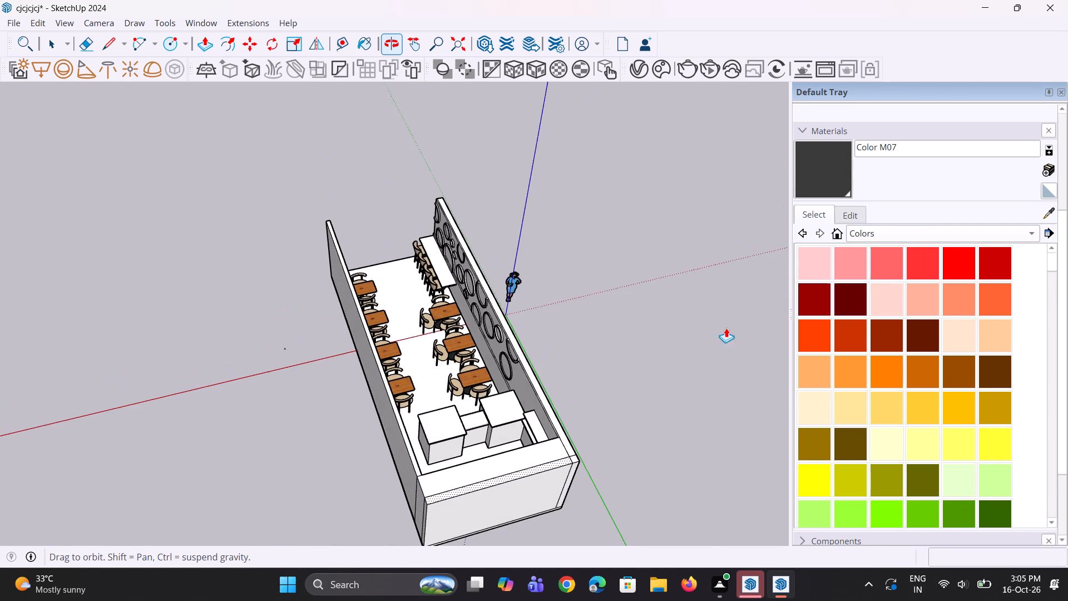
scroll(416, 485, "up", 13)
middle_click_drag(632, 475, 169, 490)
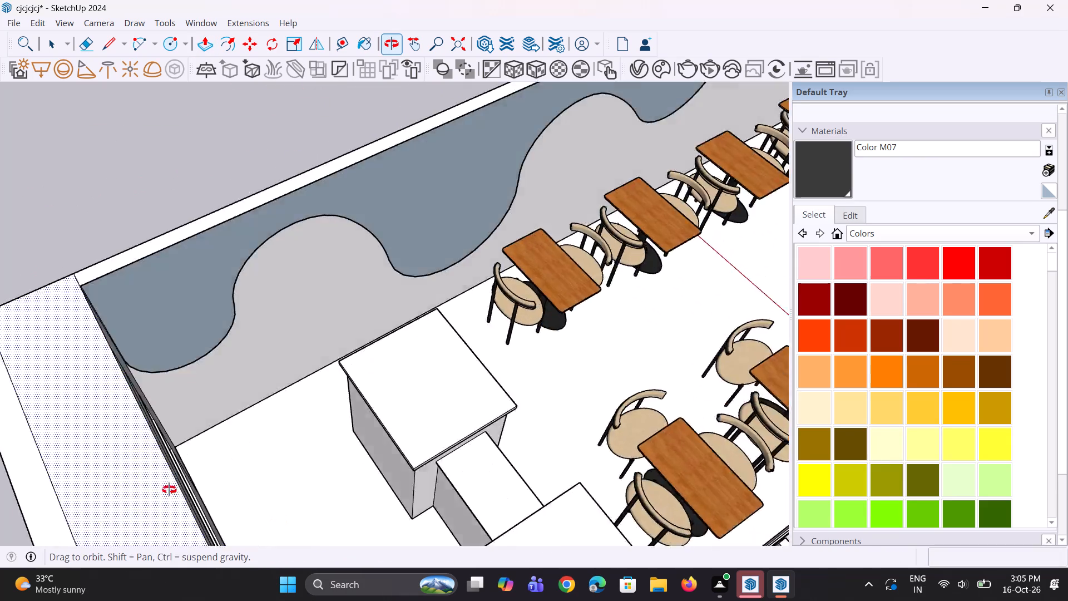
middle_click_drag(169, 490, 9, 429)
scroll(165, 285, "up", 2)
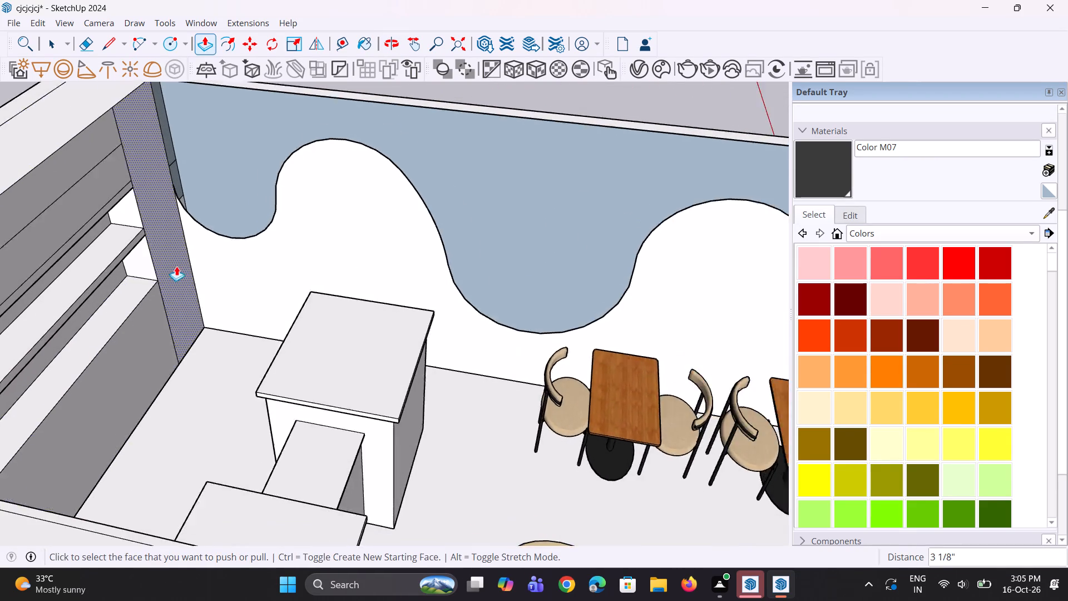
scroll(176, 266, "up", 4)
scroll(288, 413, "down", 11)
middle_click_drag(481, 353, 96, 288)
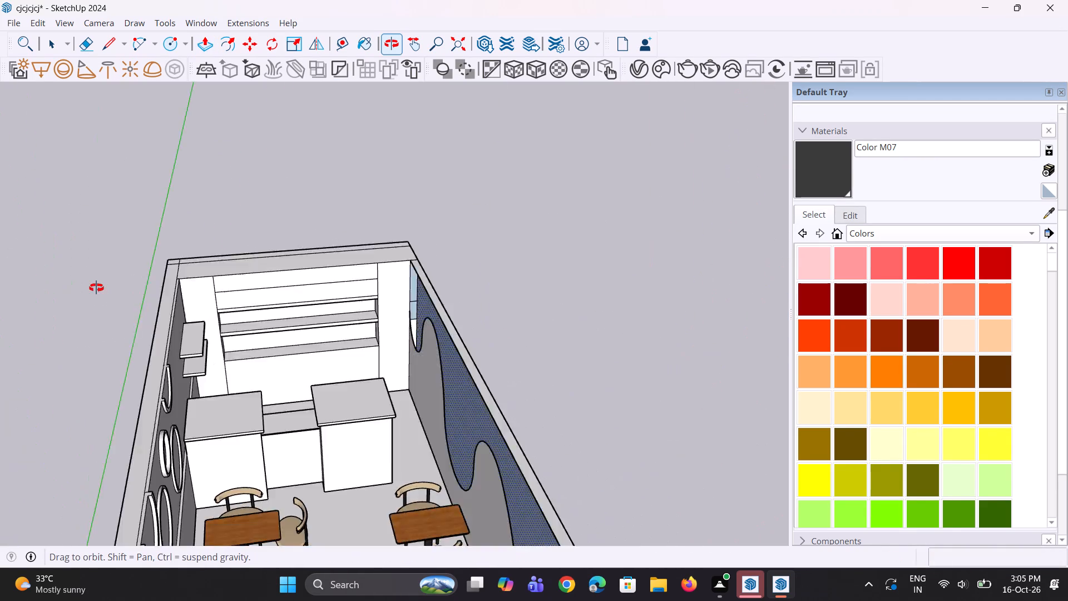
middle_click_drag(96, 288, 335, 289)
scroll(289, 333, "up", 5)
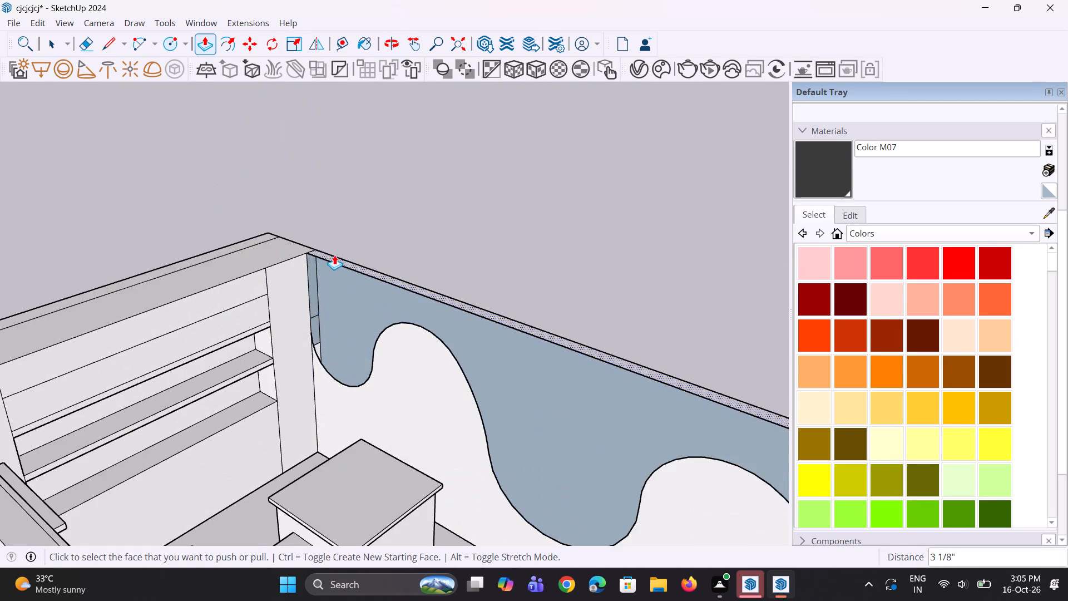
scroll(334, 255, "up", 15)
scroll(281, 255, "down", 5)
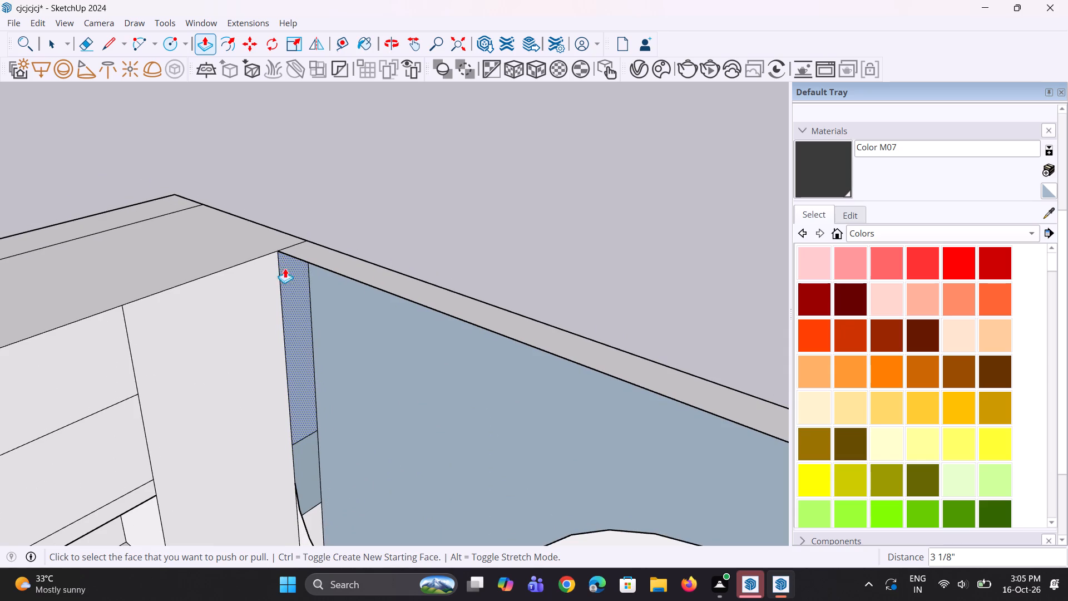
Erase the upper short cross edge on the narrow strip where the wave wall meets the shelf wall.
key("space")
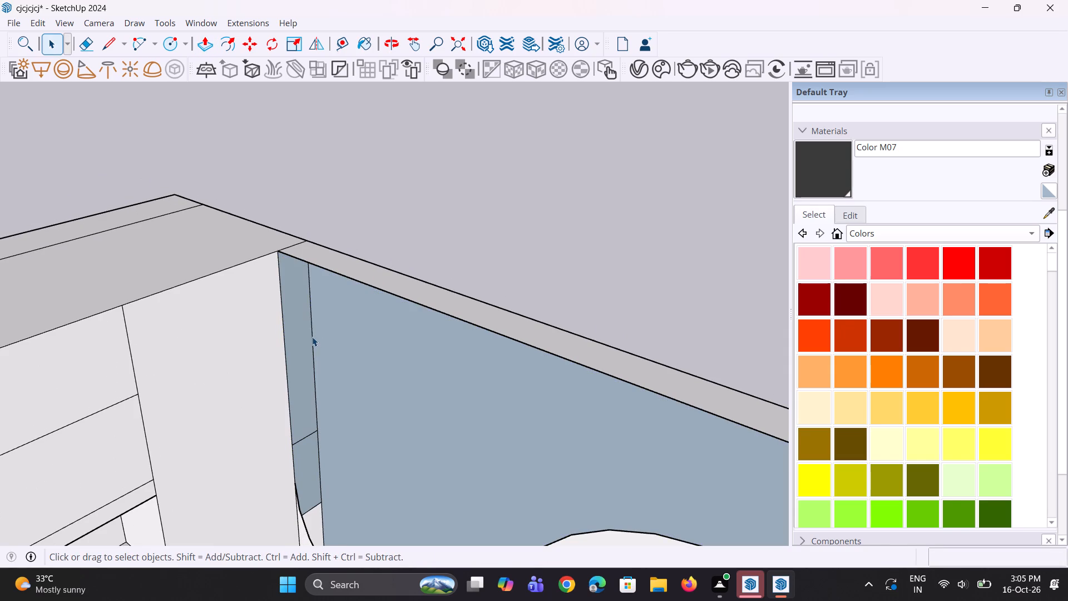
left_click(312, 337)
scroll(317, 297, "up", 2)
scroll(314, 405, "up", 2)
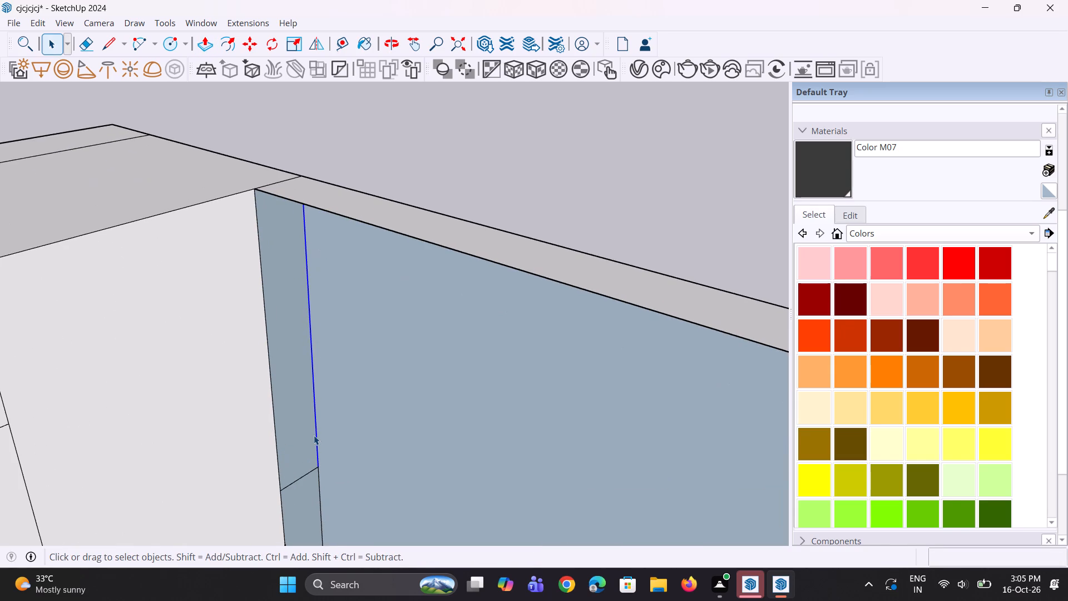
scroll(314, 435, "up", 1)
scroll(314, 435, "down", 5)
middle_click_drag(309, 434, 105, 407)
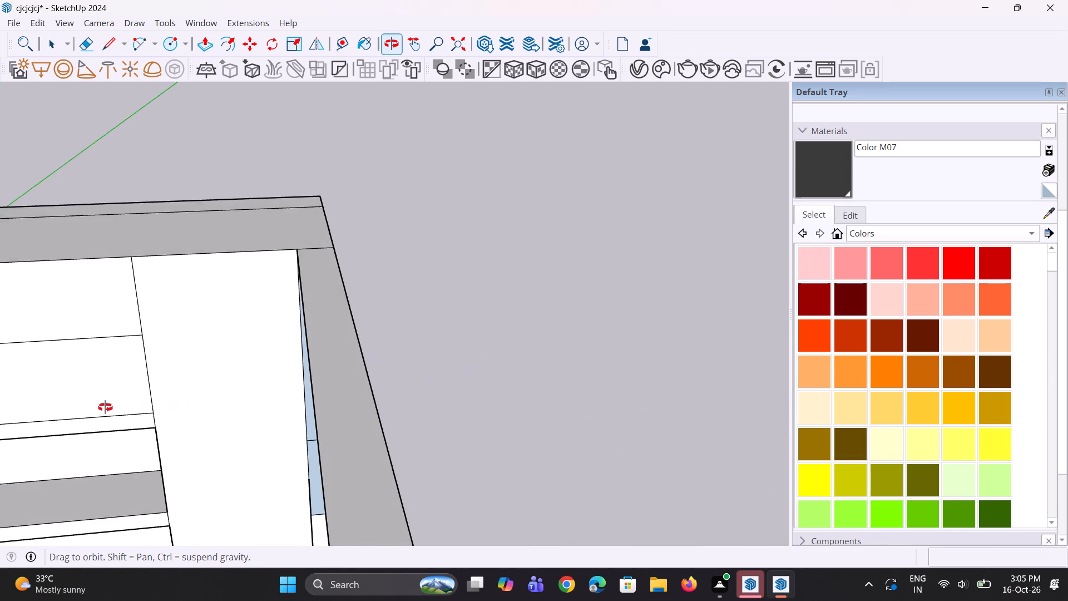
middle_click_drag(105, 407, 313, 316)
key("e")
left_click(302, 491)
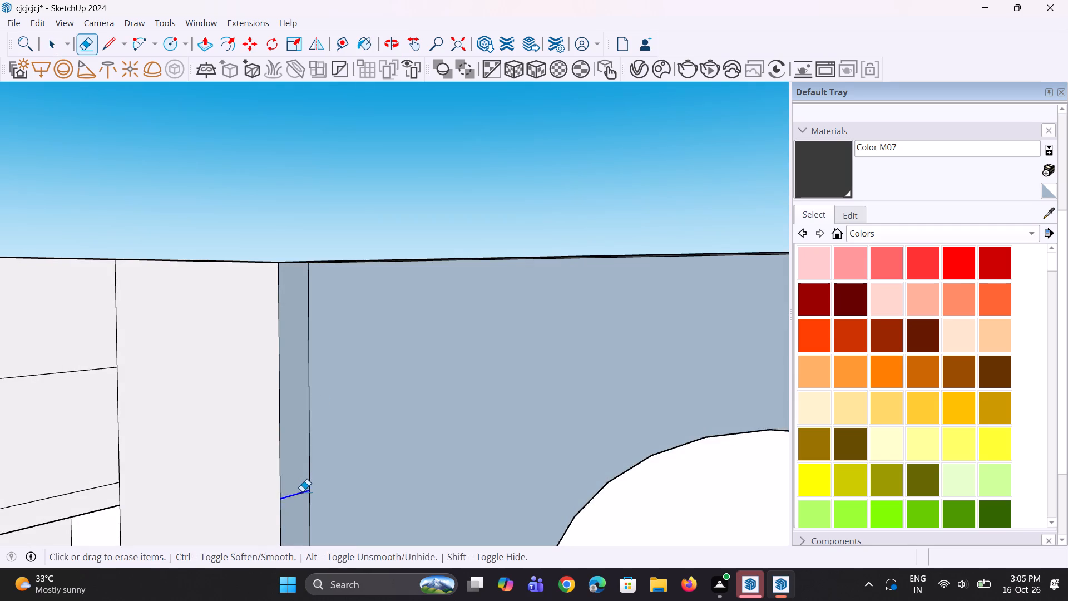
Erase the remaining short cross edge on the narrow corner strip, just above the wave curve.
scroll(266, 362, "down", 10)
middle_click_drag(283, 437, 232, 544)
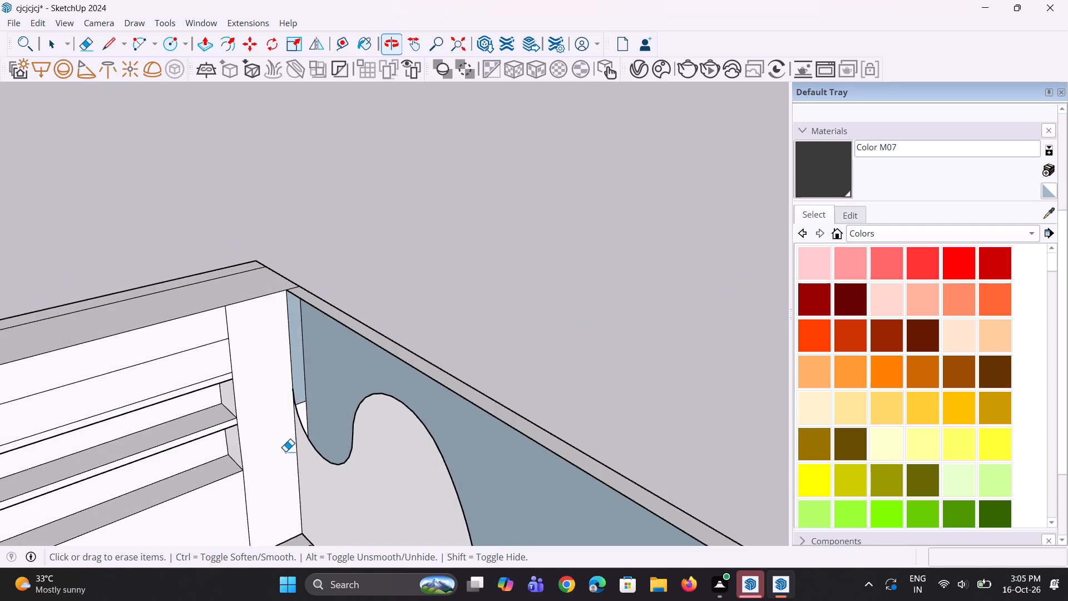
scroll(285, 445, "up", 13)
left_click(308, 386)
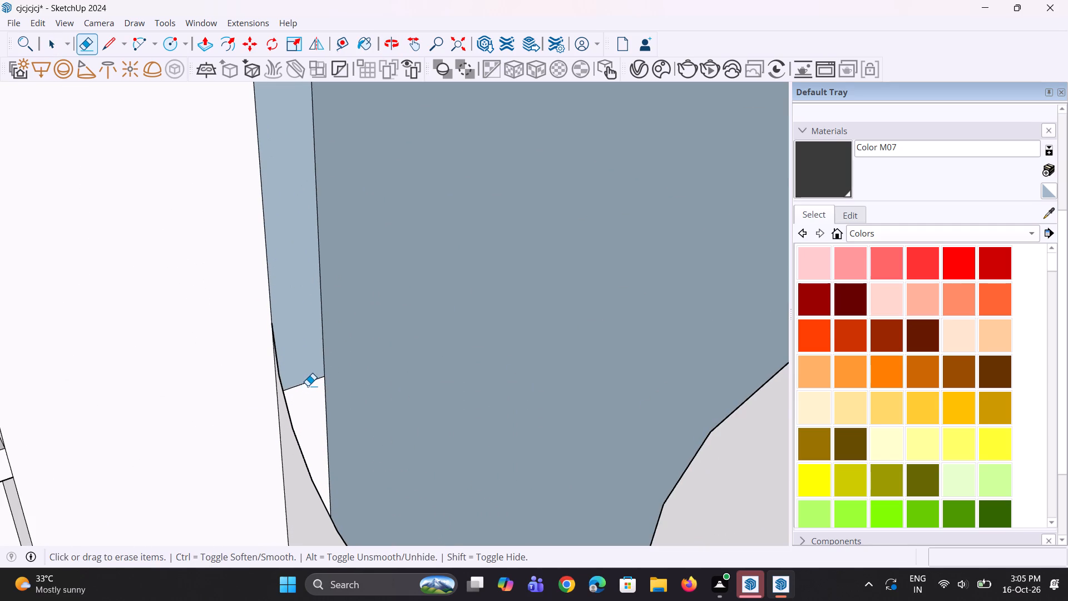
scroll(288, 402, "down", 5)
middle_click_drag(323, 400, 293, 490)
scroll(324, 375, "up", 6)
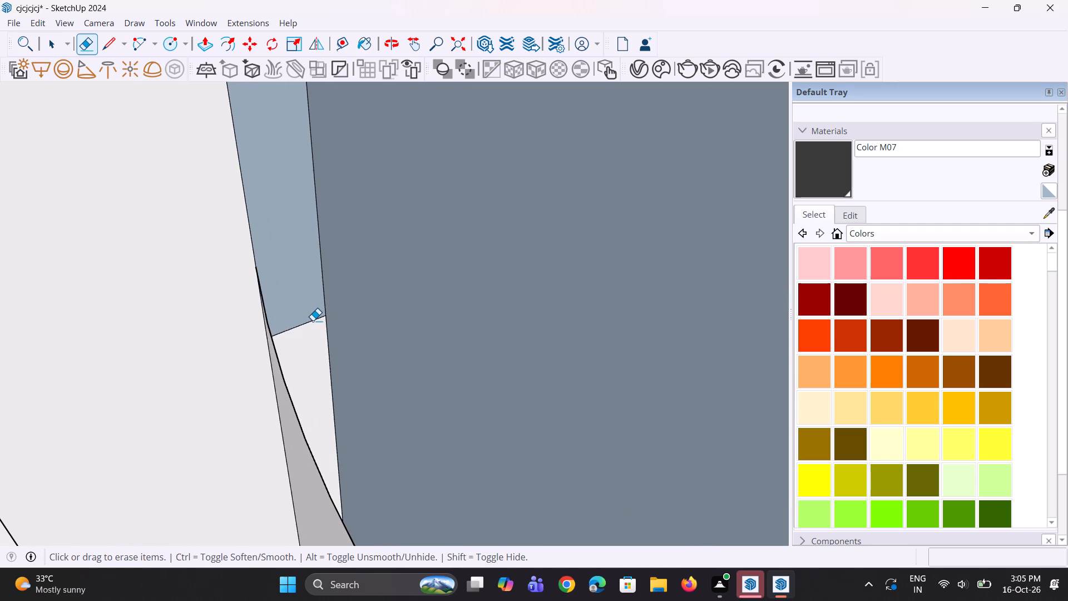
left_click(313, 322)
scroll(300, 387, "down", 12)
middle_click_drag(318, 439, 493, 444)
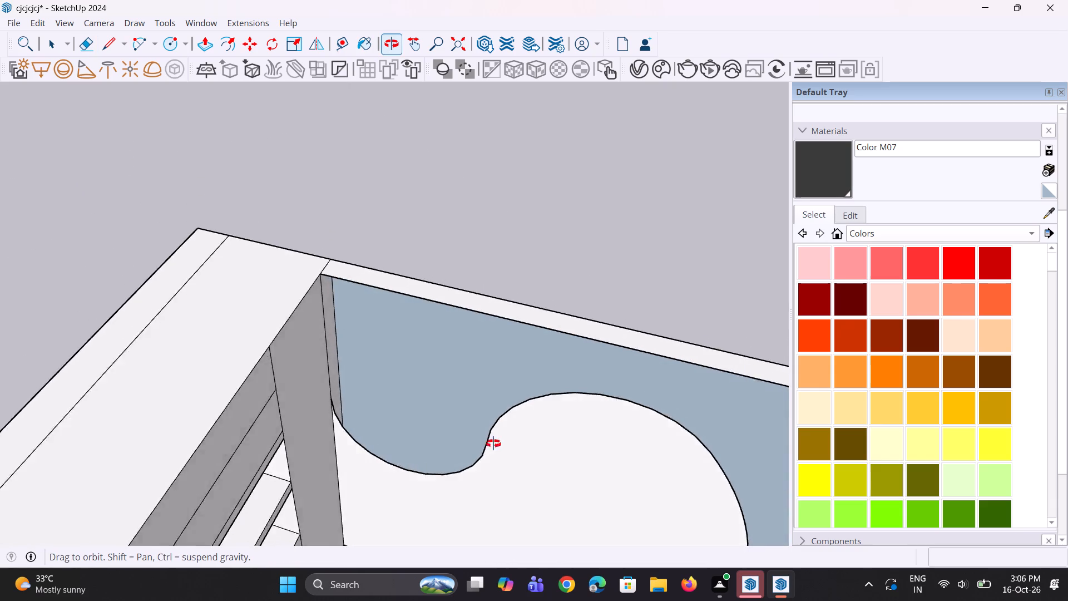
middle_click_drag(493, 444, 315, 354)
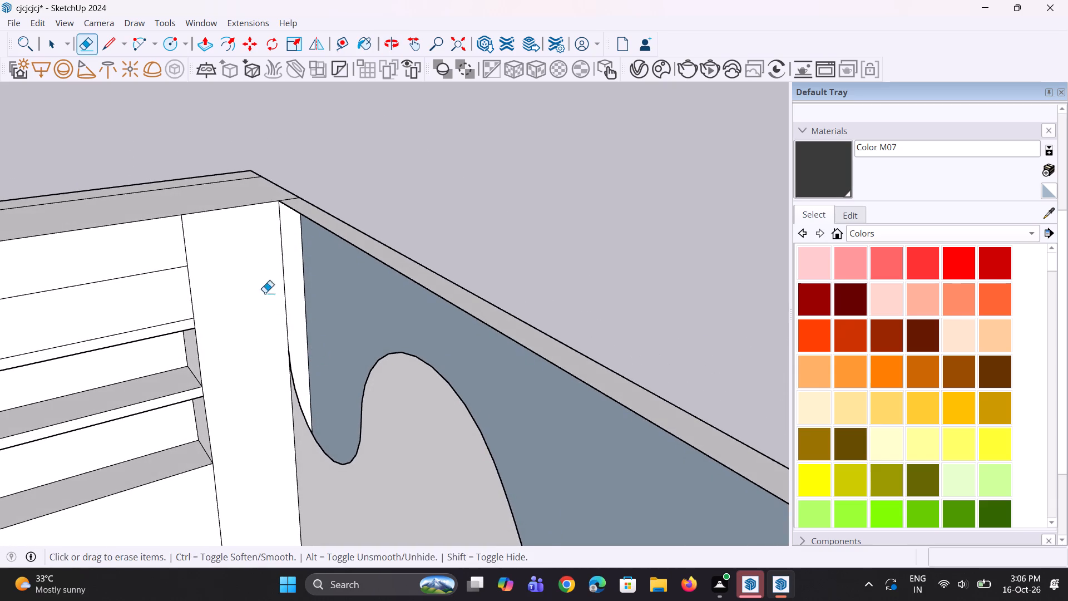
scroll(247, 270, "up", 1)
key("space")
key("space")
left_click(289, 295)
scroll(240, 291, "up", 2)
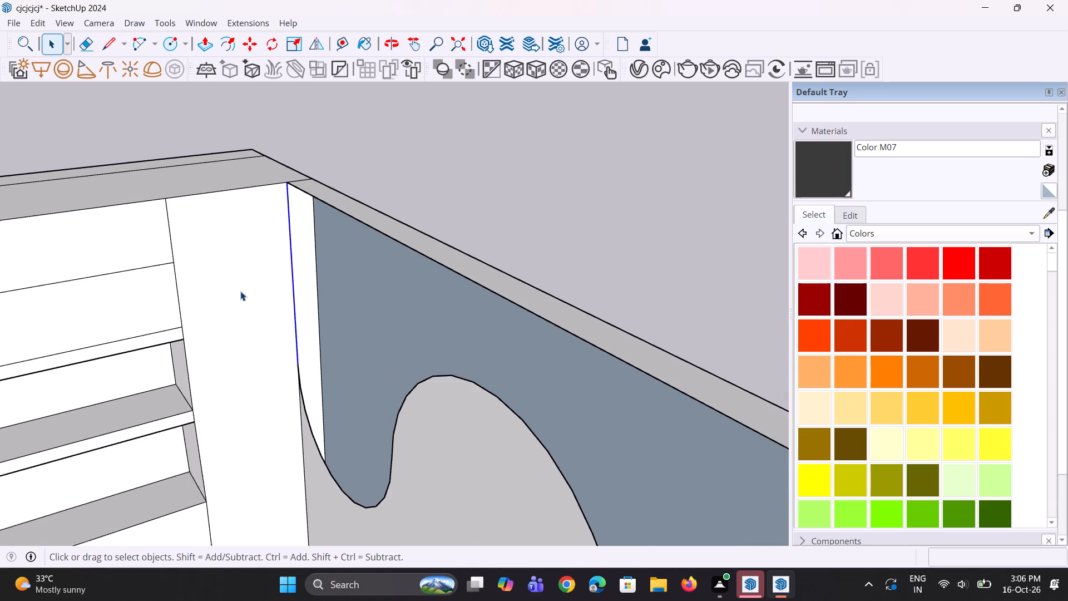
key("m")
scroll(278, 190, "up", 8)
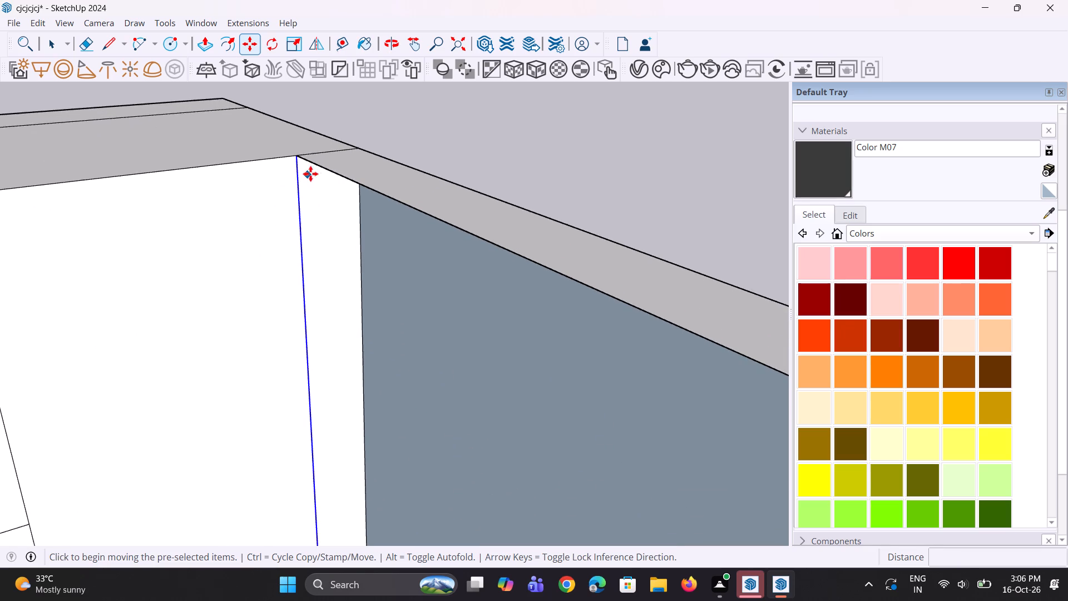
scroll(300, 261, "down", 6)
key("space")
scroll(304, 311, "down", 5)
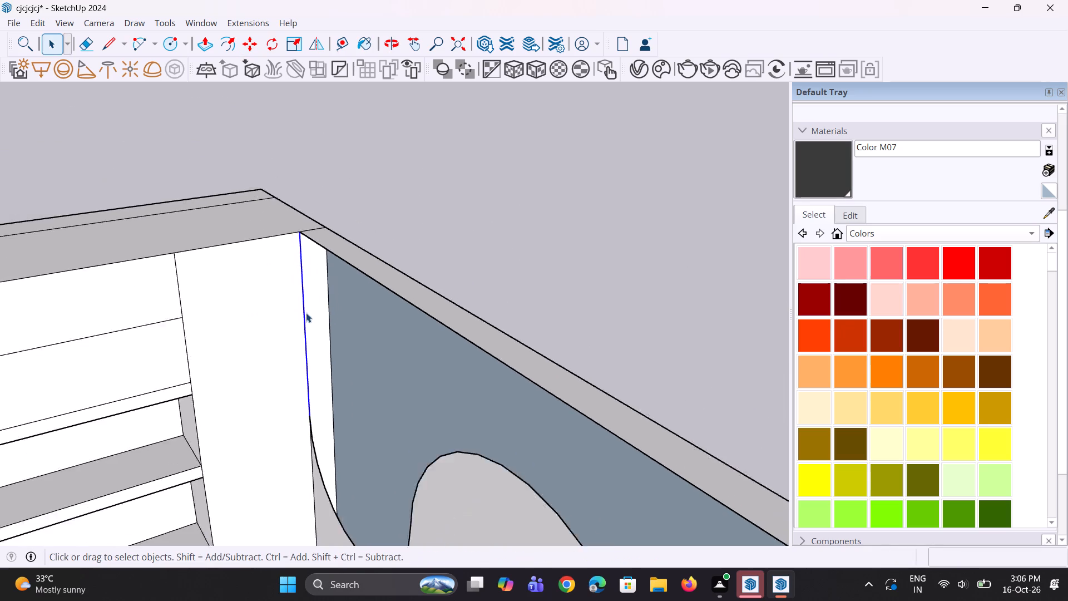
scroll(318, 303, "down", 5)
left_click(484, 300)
Examine the wave wall's top edge, its wave faces and the narrow corner strip beside the shelf wall.
middle_click_drag(458, 416, 585, 349)
scroll(458, 416, "up", 1)
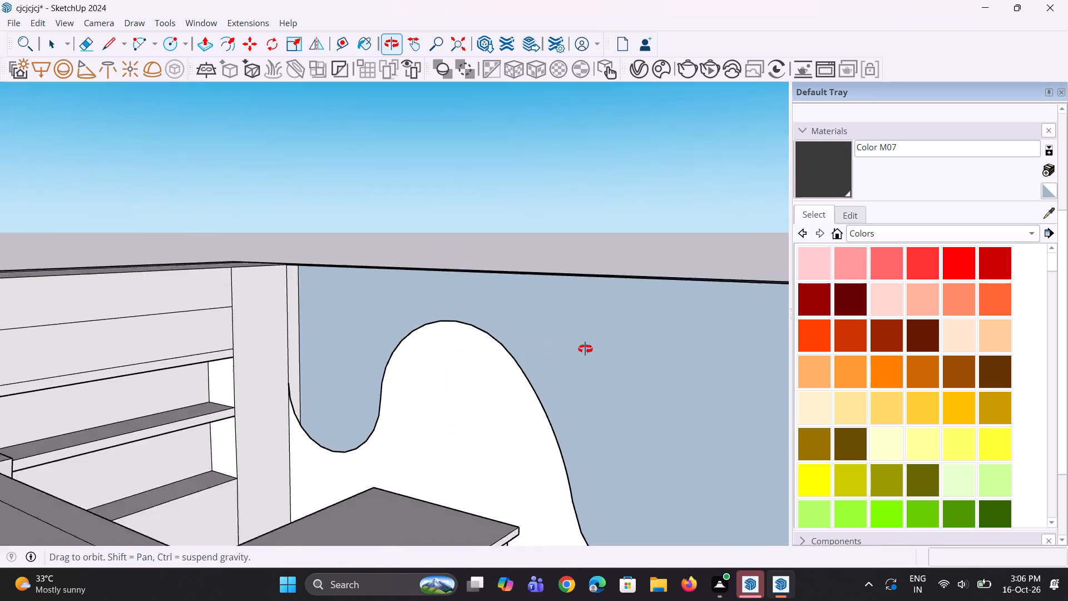
middle_click_drag(585, 349, 646, 375)
scroll(558, 292, "up", 10)
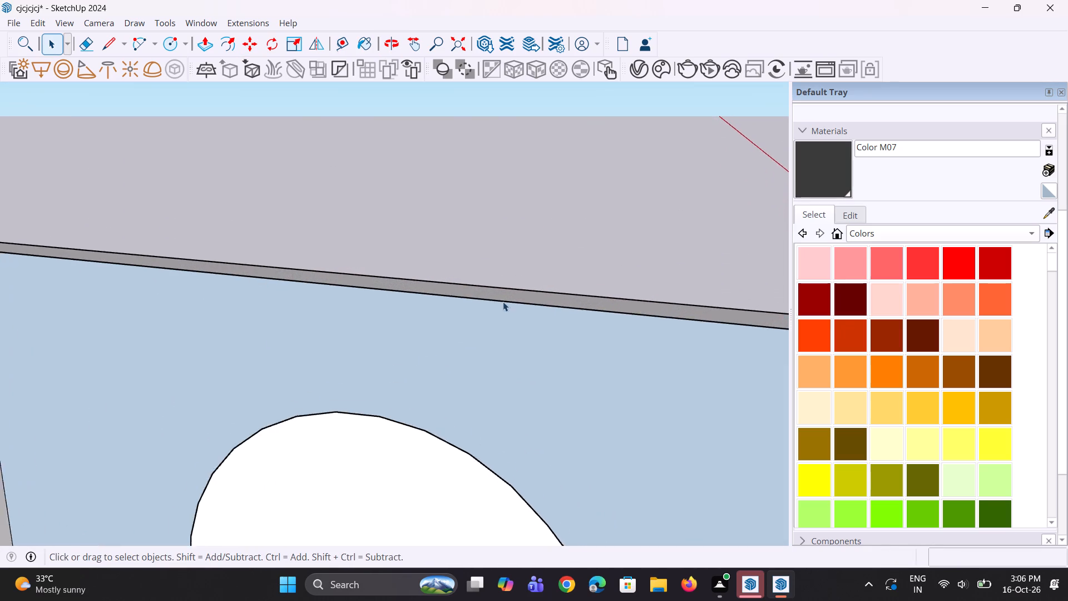
scroll(503, 302, "up", 2)
middle_click_drag(503, 288, 513, 344)
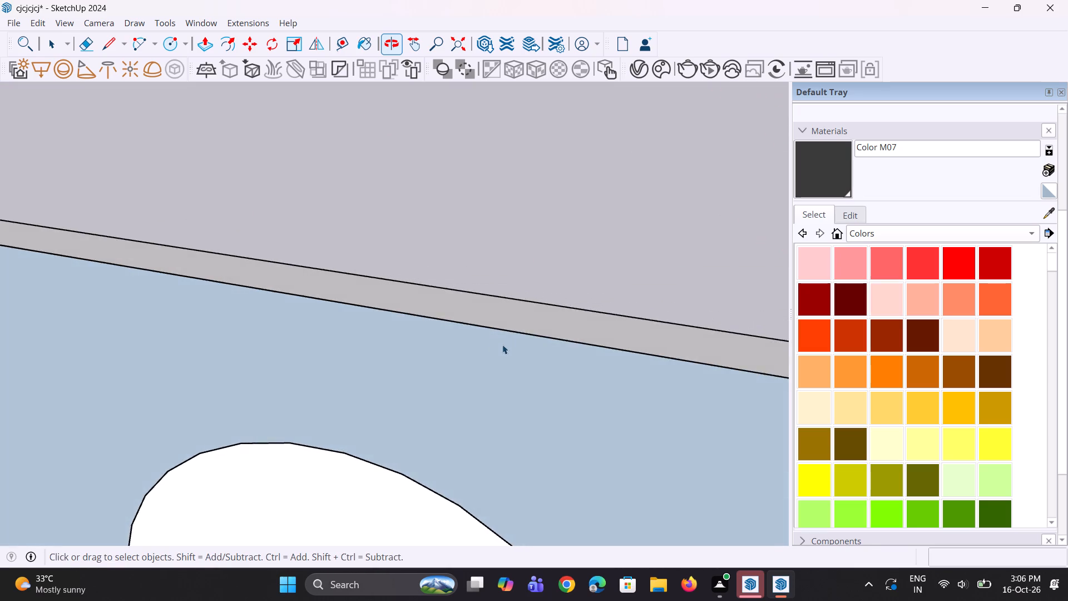
scroll(464, 337, "down", 16)
scroll(398, 315, "down", 5)
middle_click_drag(489, 393, 464, 403)
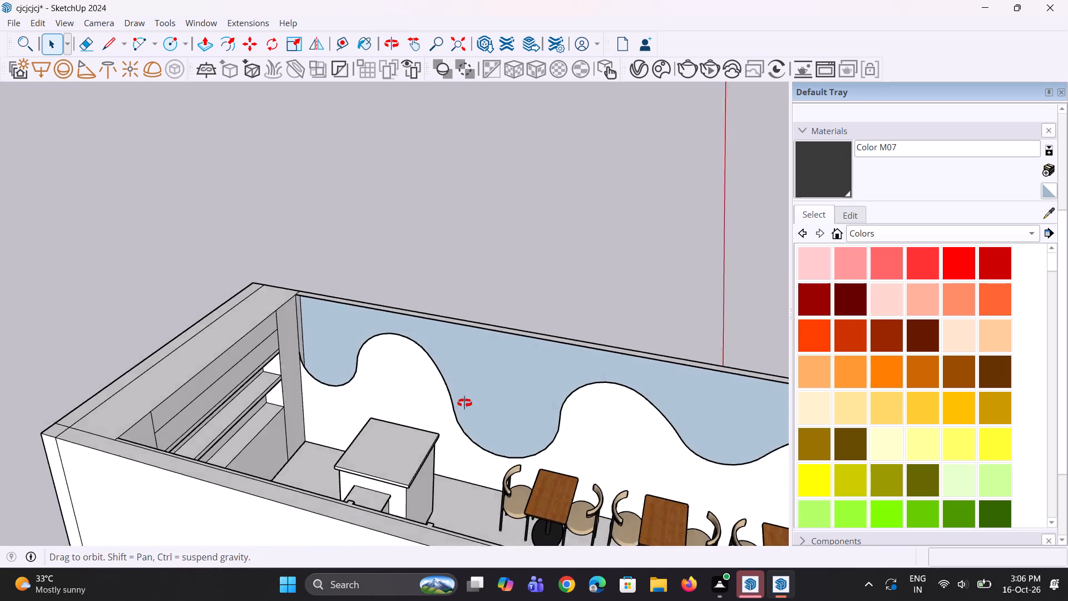
middle_click_drag(464, 403, 362, 407)
scroll(457, 346, "up", 6)
middle_click_drag(464, 358, 338, 378)
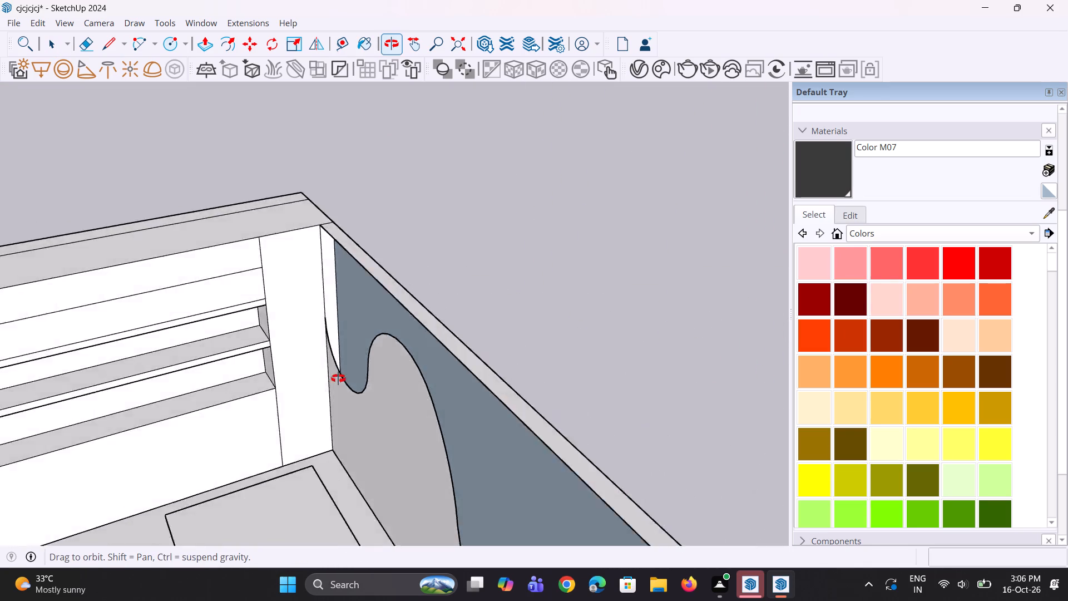
middle_click_drag(338, 378, 335, 429)
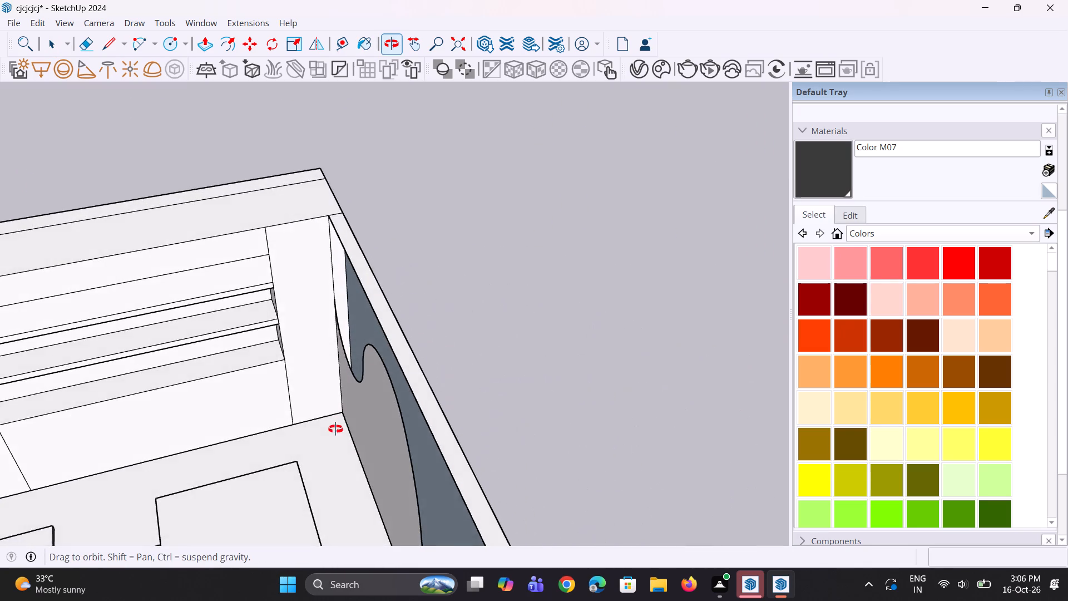
middle_click_drag(335, 429, 412, 267)
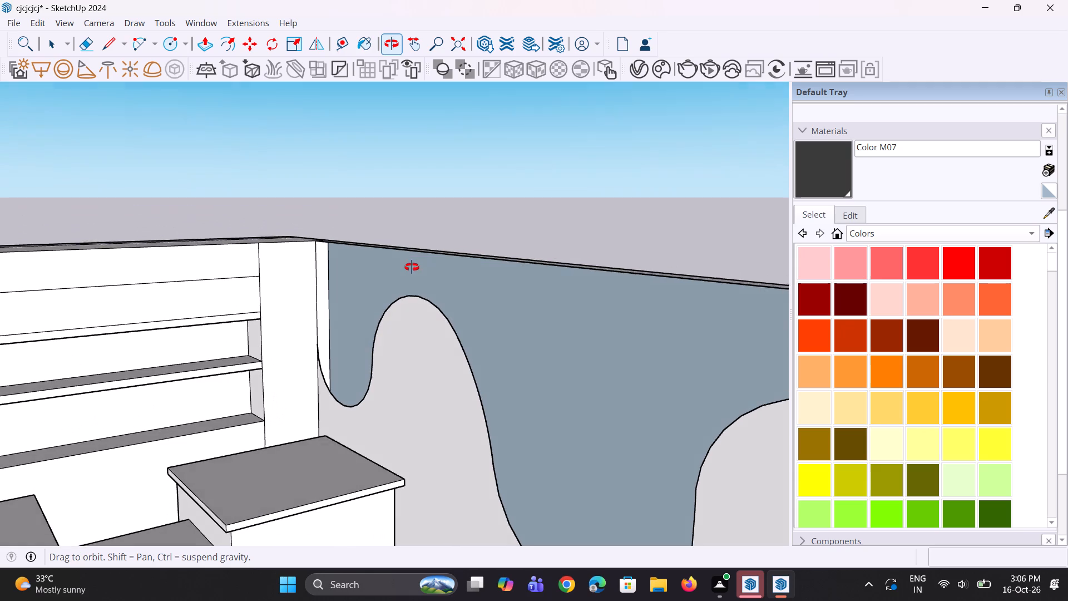
middle_click_drag(412, 267, 411, 269)
scroll(367, 304, "up", 2)
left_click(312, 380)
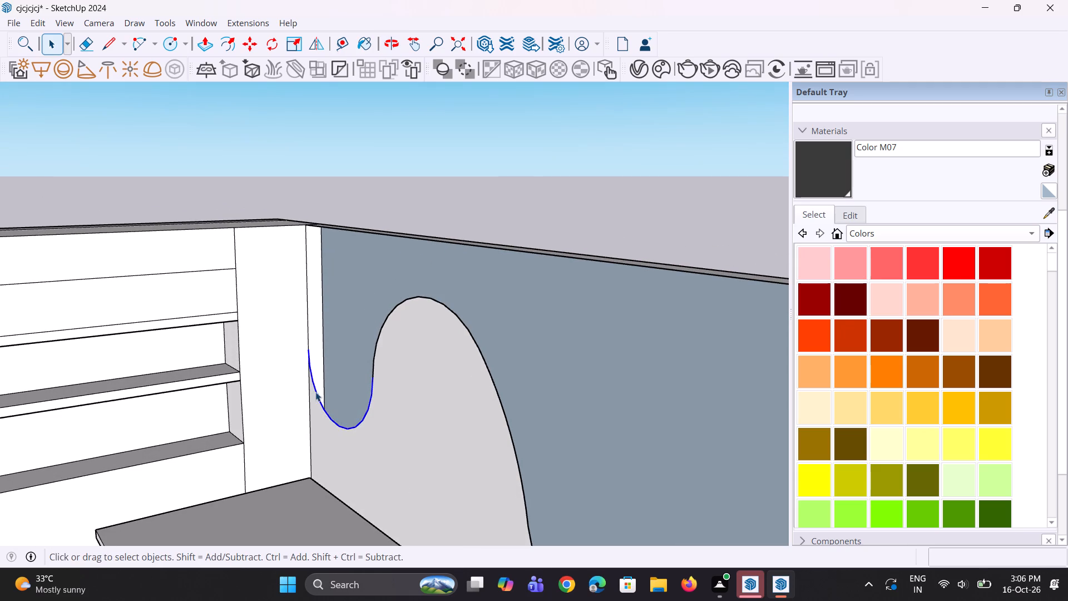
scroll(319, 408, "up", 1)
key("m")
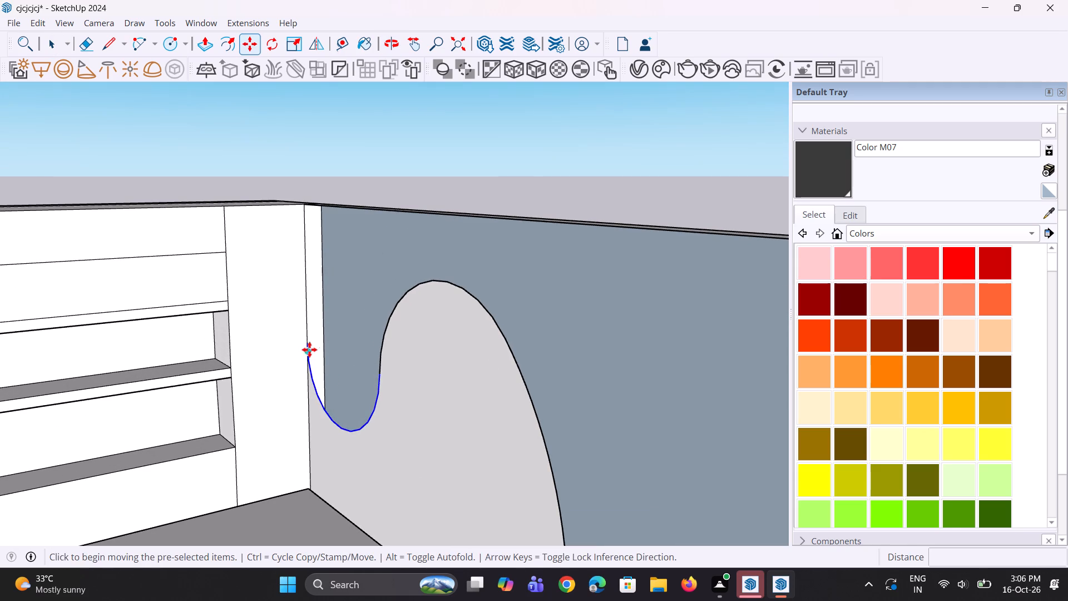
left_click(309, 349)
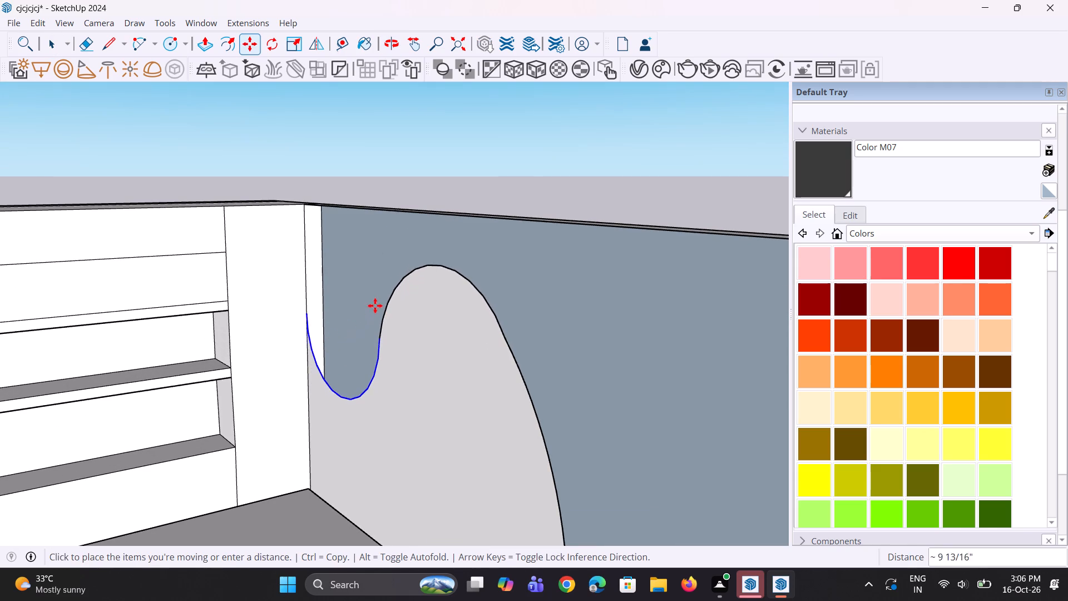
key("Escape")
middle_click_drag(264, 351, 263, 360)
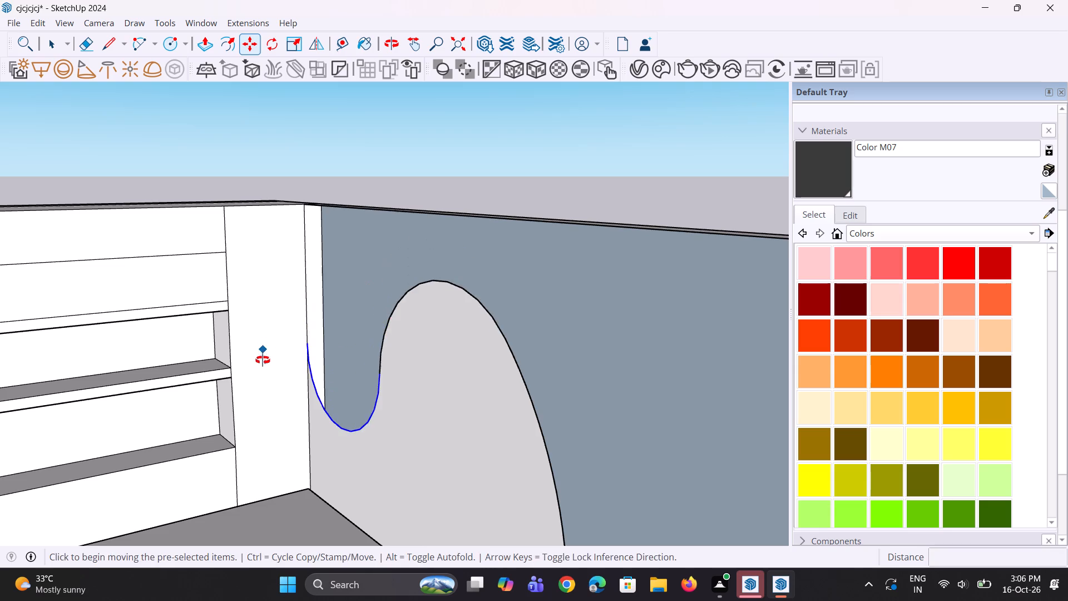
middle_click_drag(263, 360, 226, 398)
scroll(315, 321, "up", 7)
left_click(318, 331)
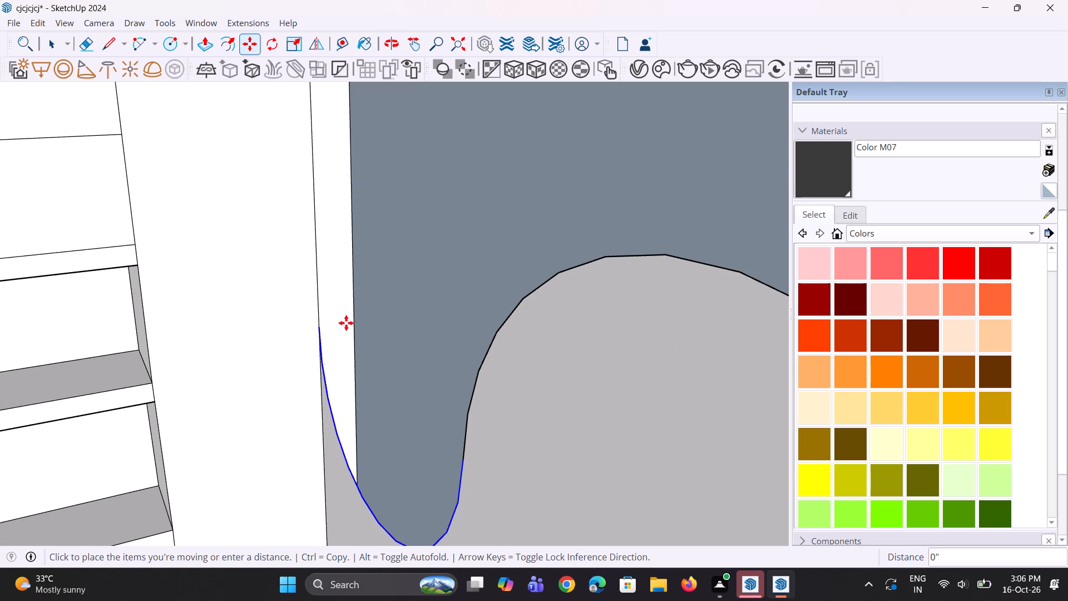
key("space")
Erase the vertical edge above the wave curve where the narrow corner strip meets the shelf wall.
key("e")
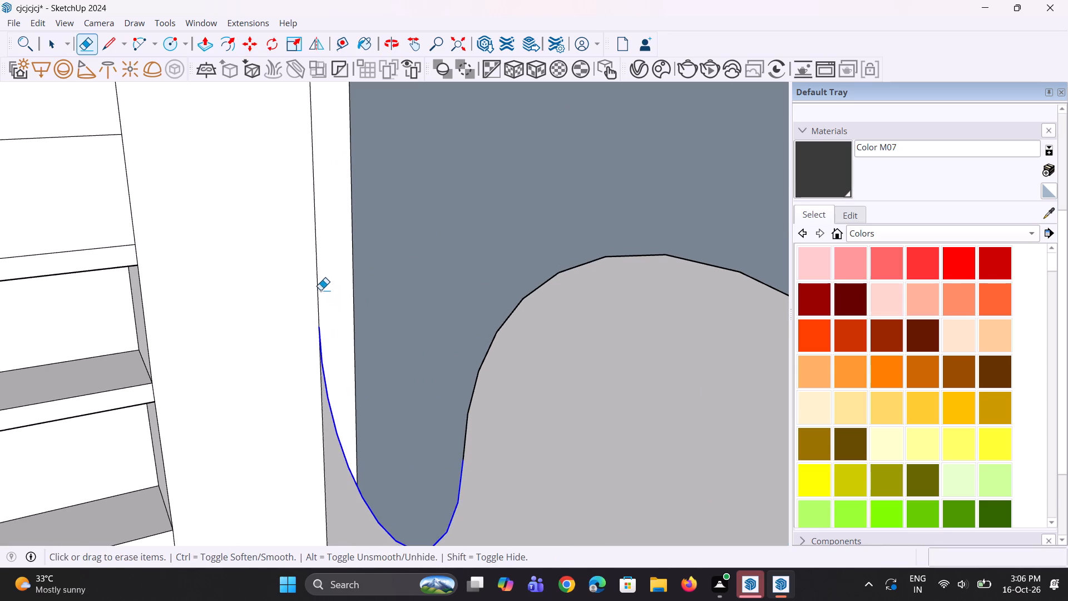
left_click(319, 290)
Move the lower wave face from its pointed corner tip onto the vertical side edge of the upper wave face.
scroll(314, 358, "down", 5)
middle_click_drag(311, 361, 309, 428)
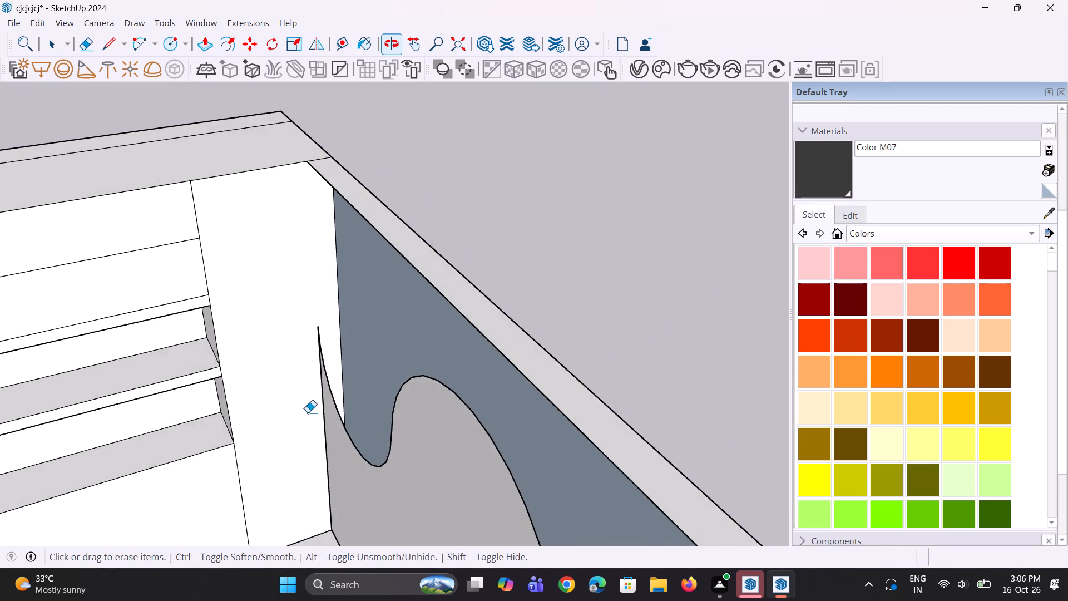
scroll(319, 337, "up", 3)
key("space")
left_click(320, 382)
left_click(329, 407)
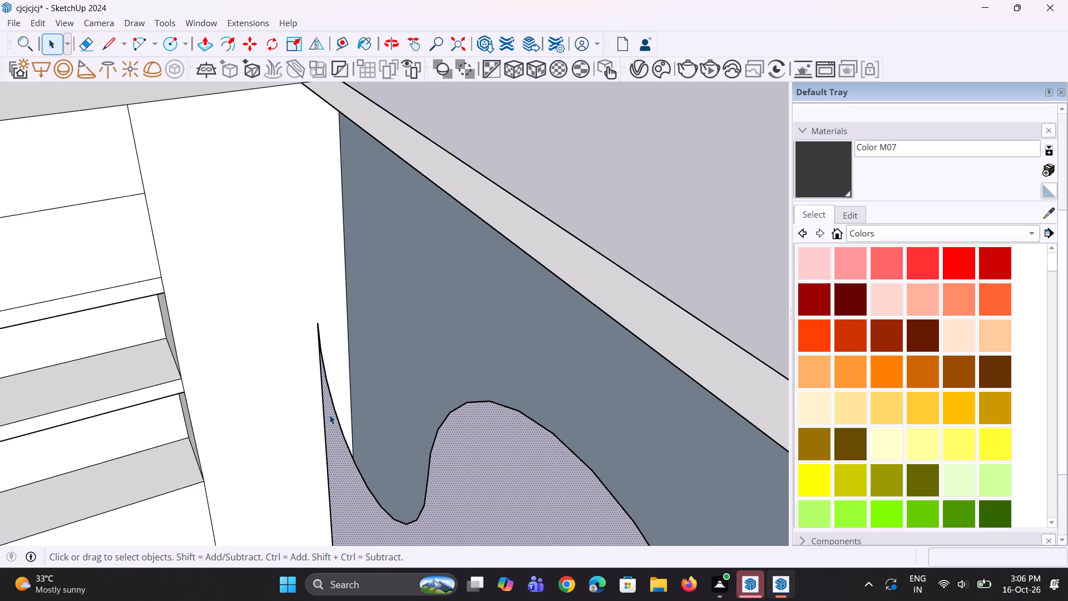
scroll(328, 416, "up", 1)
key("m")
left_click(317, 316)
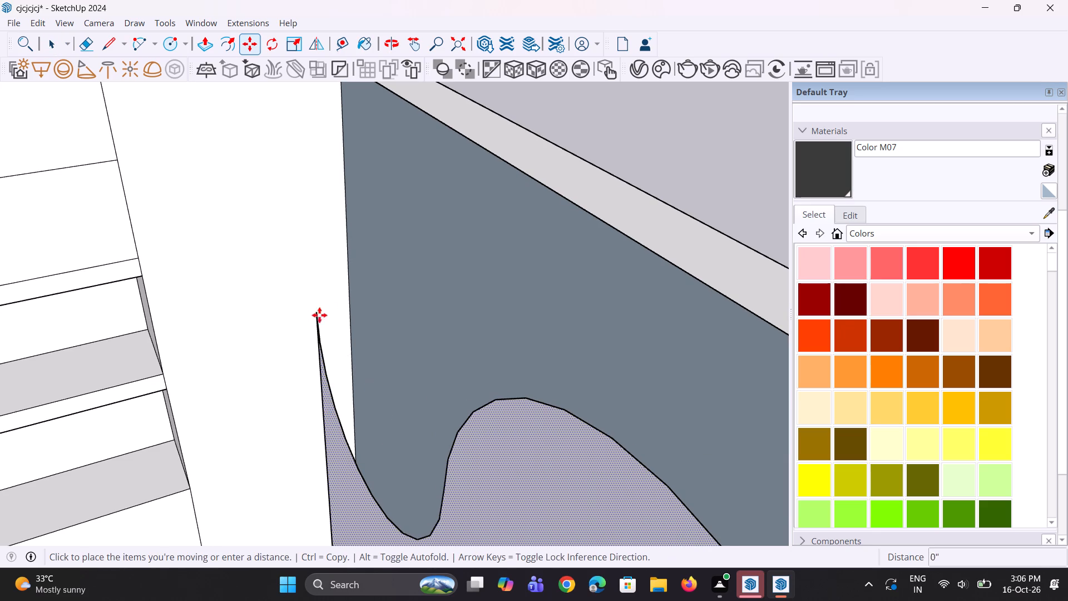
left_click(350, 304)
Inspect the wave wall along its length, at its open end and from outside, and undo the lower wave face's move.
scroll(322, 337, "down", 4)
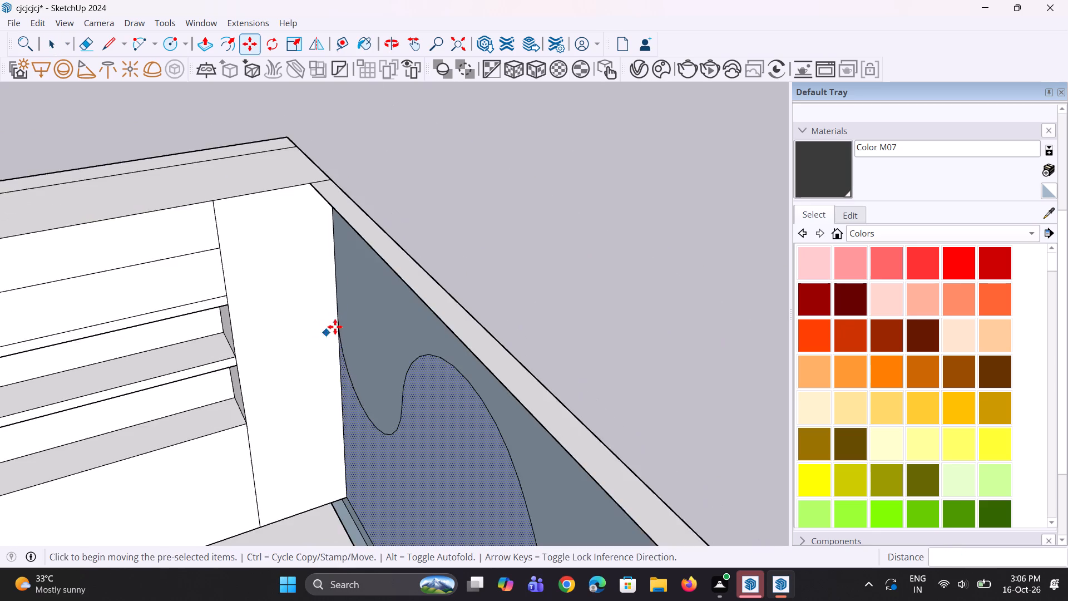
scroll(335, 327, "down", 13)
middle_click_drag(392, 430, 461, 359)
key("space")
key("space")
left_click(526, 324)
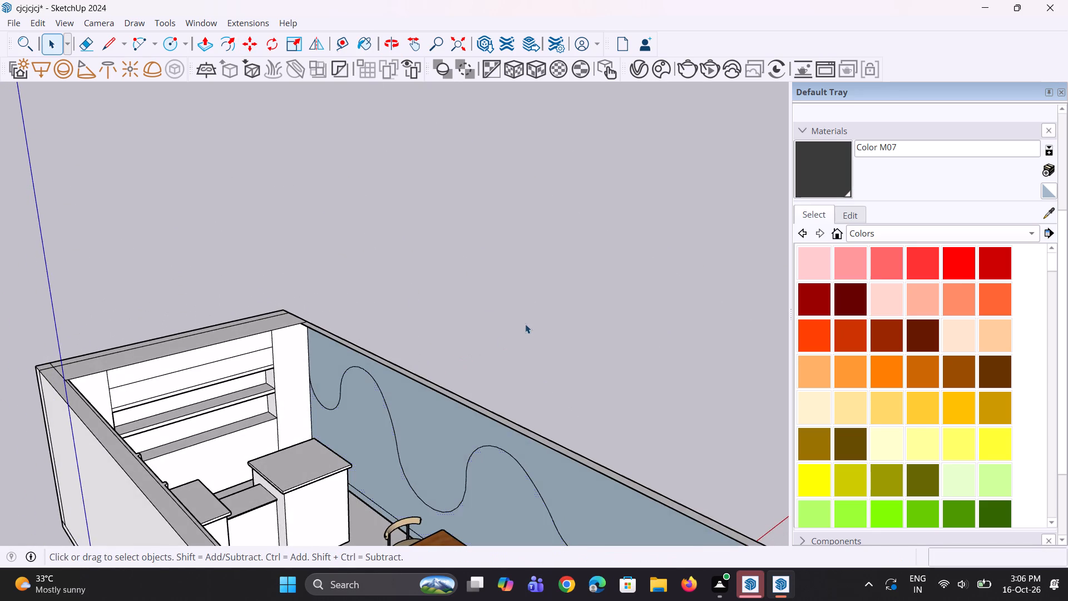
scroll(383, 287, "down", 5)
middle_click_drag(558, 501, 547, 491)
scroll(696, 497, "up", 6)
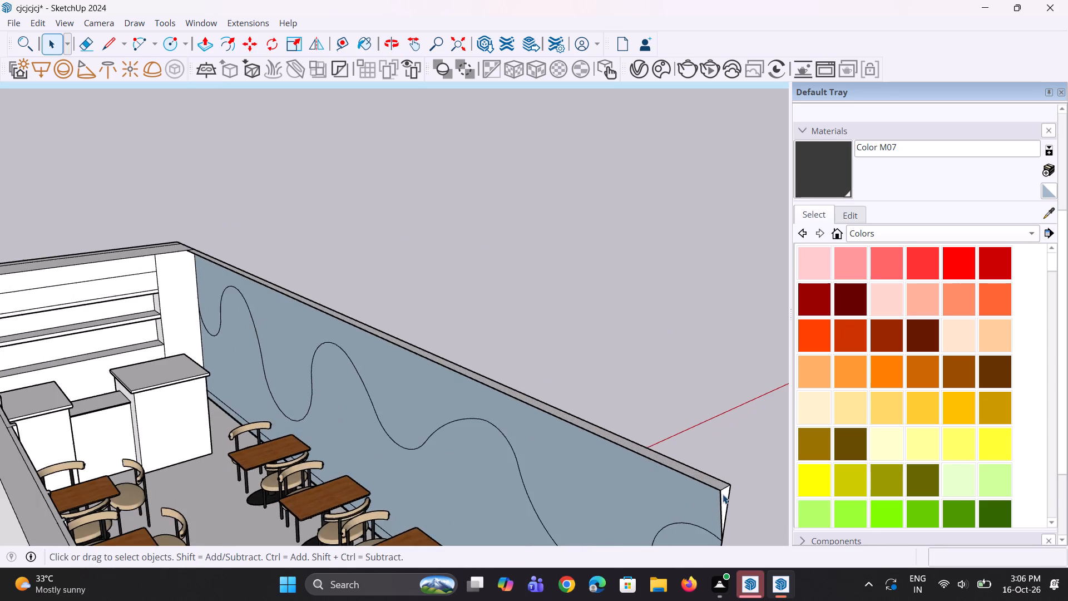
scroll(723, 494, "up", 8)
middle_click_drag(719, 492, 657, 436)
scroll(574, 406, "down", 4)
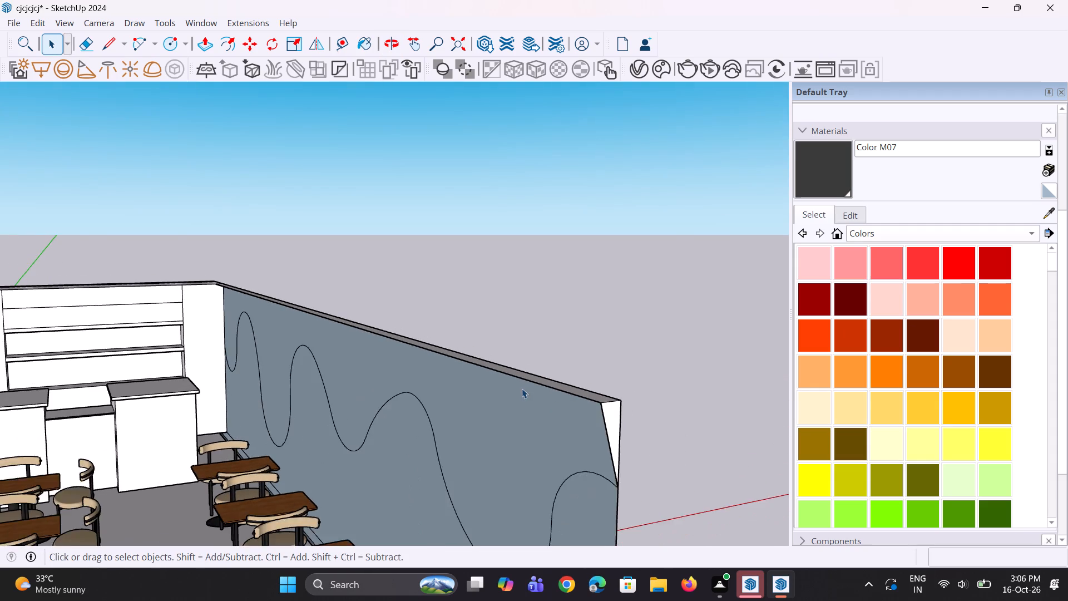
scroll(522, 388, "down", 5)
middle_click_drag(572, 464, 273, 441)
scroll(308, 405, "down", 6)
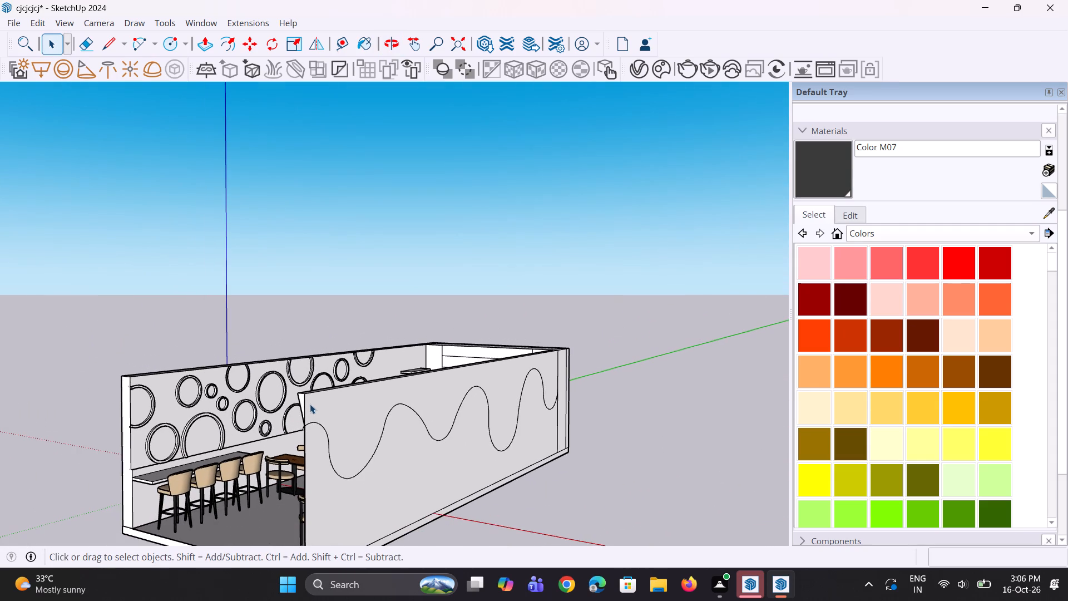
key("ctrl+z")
Move the lower wave face's vertical corner edge from the wave tip onto the upper wave face's side edge.
scroll(292, 435, "up", 1)
middle_click_drag(291, 437, 695, 523)
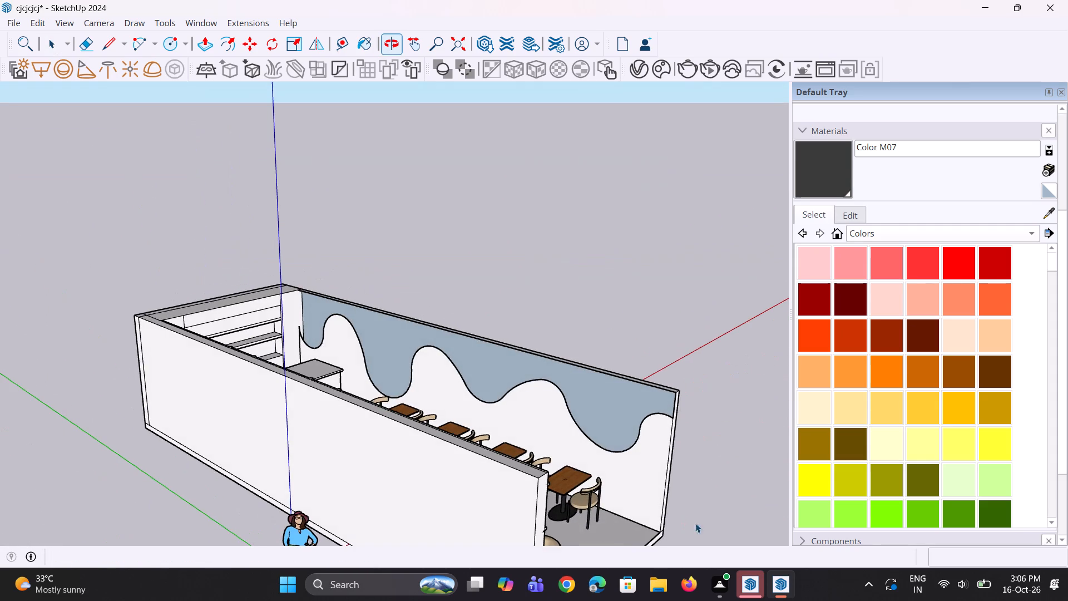
key("space")
scroll(285, 319, "up", 7)
key("space")
key("space")
key("space")
left_click(299, 362)
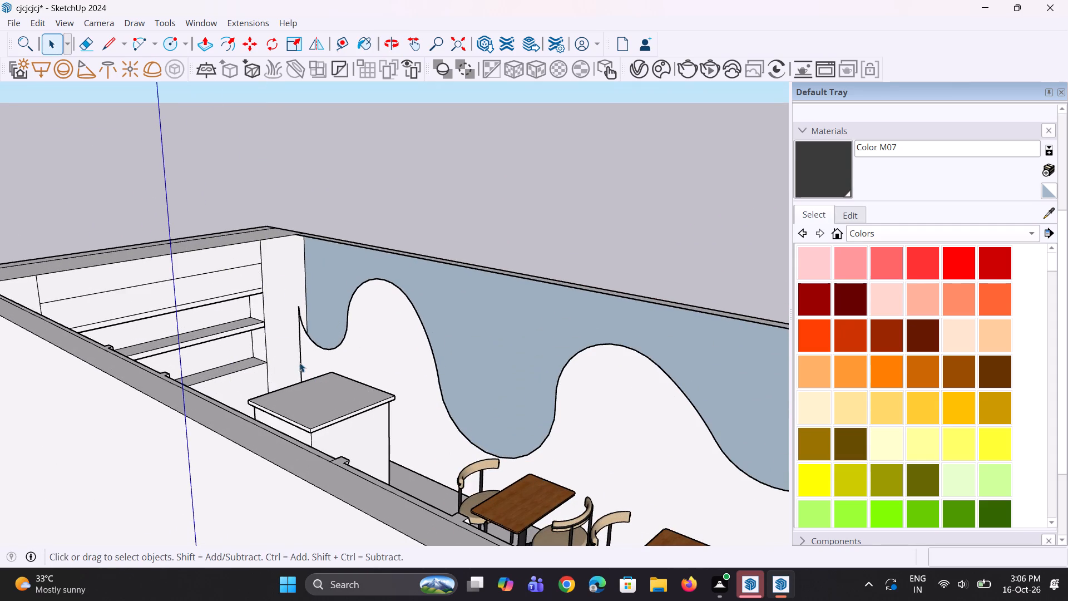
scroll(313, 327, "up", 8)
key("m")
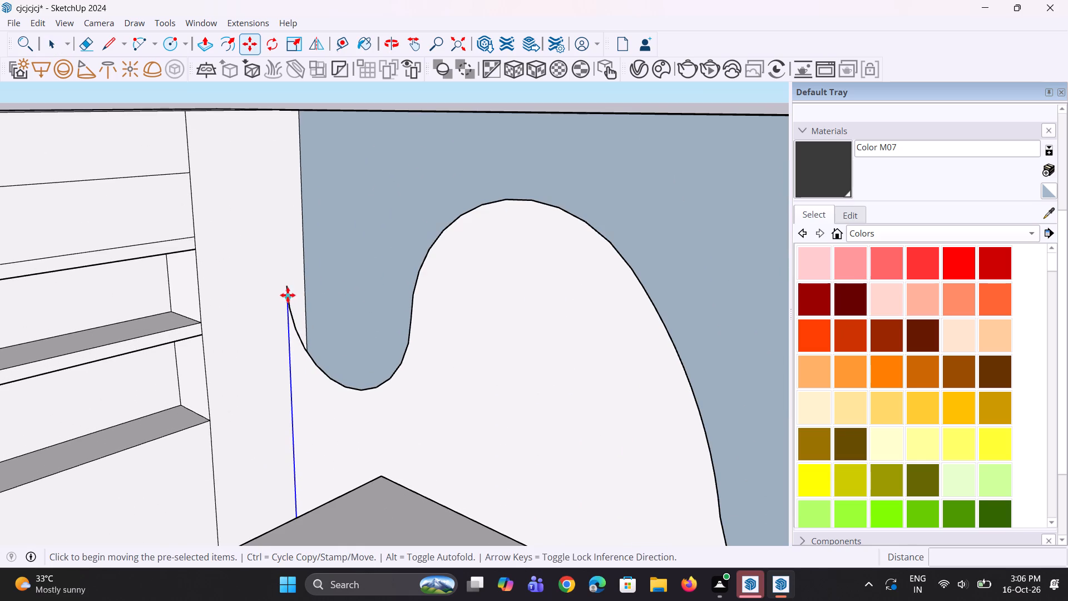
left_click(288, 291)
left_click(306, 288)
scroll(286, 343, "down", 5)
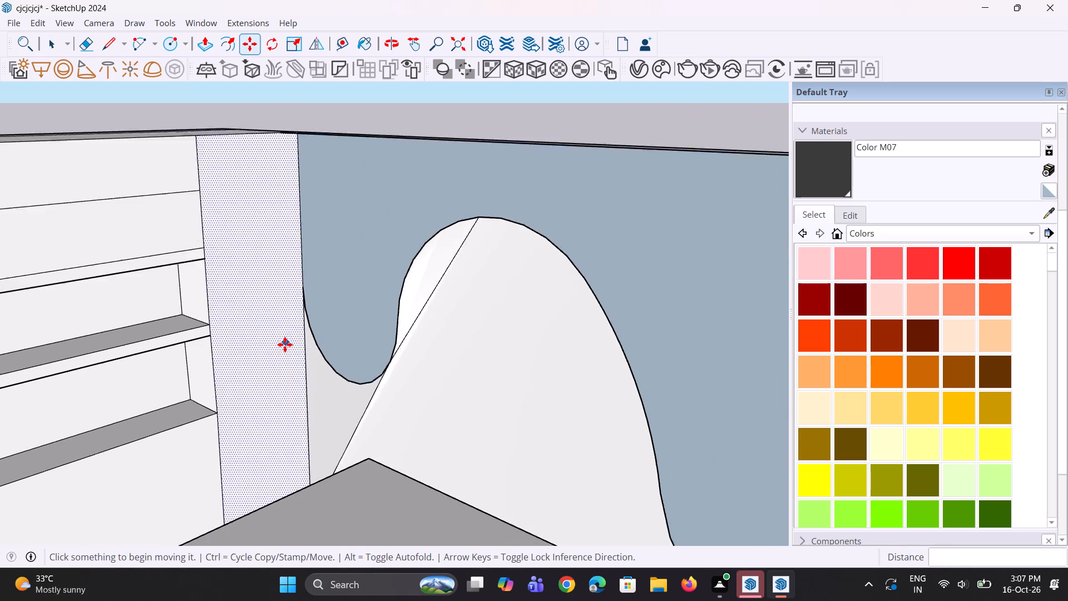
key("space")
middle_click_drag(387, 363, 370, 363)
key("space")
key("space")
left_click(590, 177)
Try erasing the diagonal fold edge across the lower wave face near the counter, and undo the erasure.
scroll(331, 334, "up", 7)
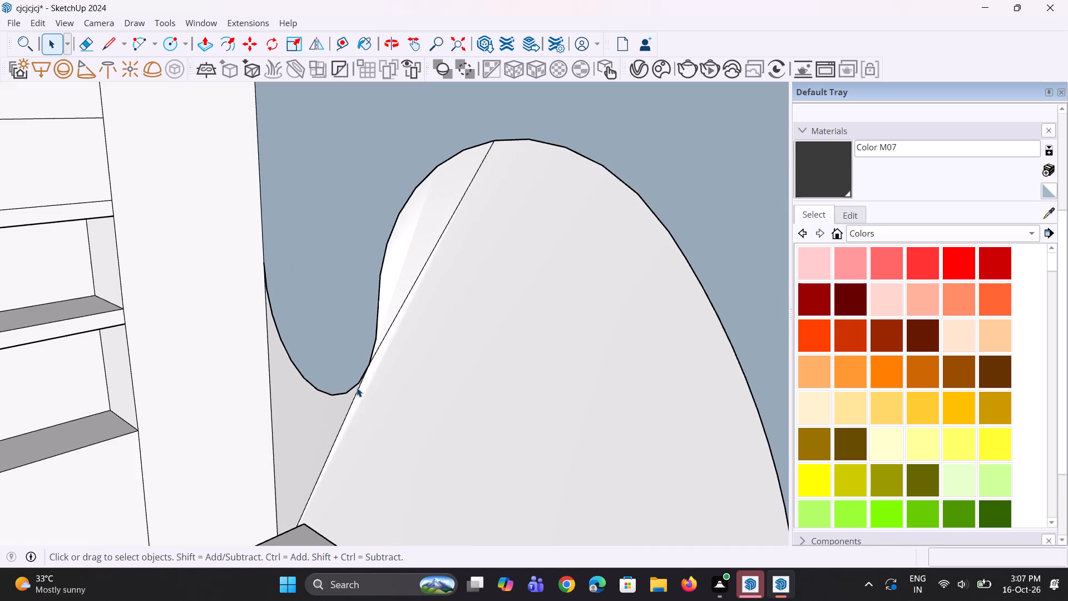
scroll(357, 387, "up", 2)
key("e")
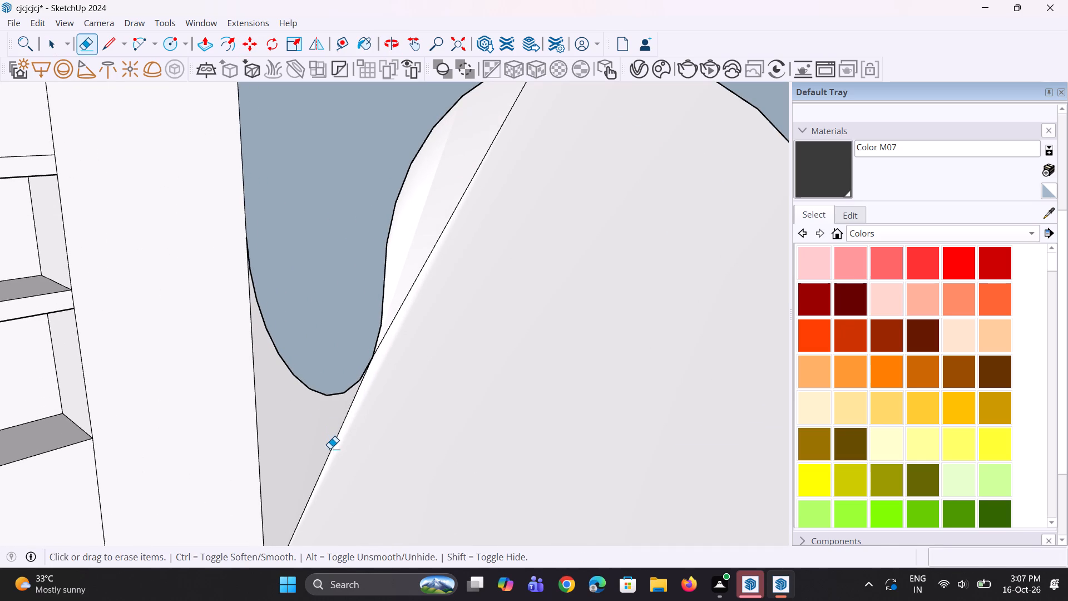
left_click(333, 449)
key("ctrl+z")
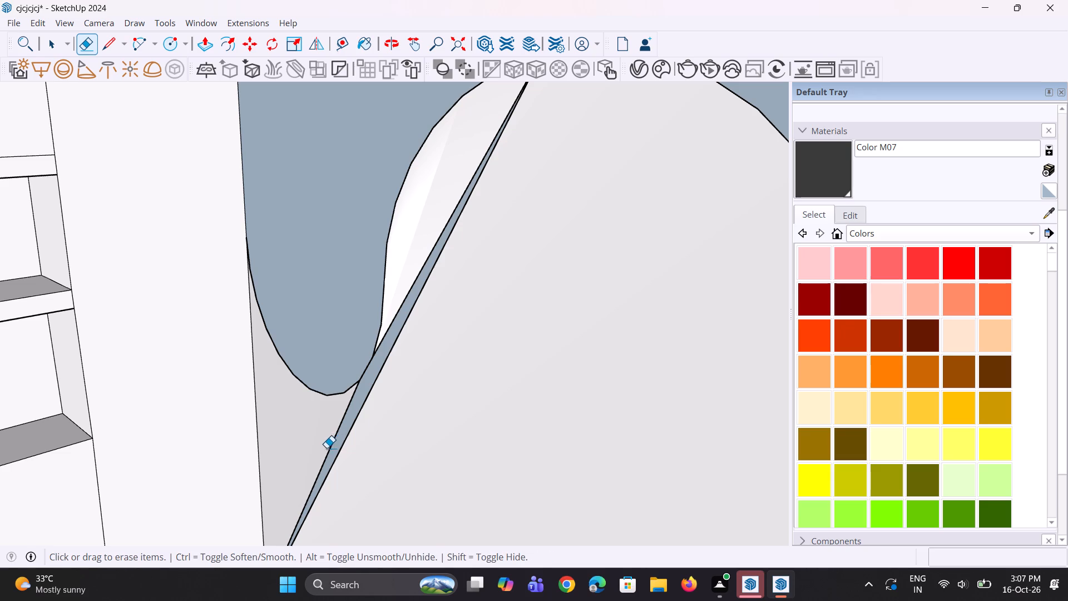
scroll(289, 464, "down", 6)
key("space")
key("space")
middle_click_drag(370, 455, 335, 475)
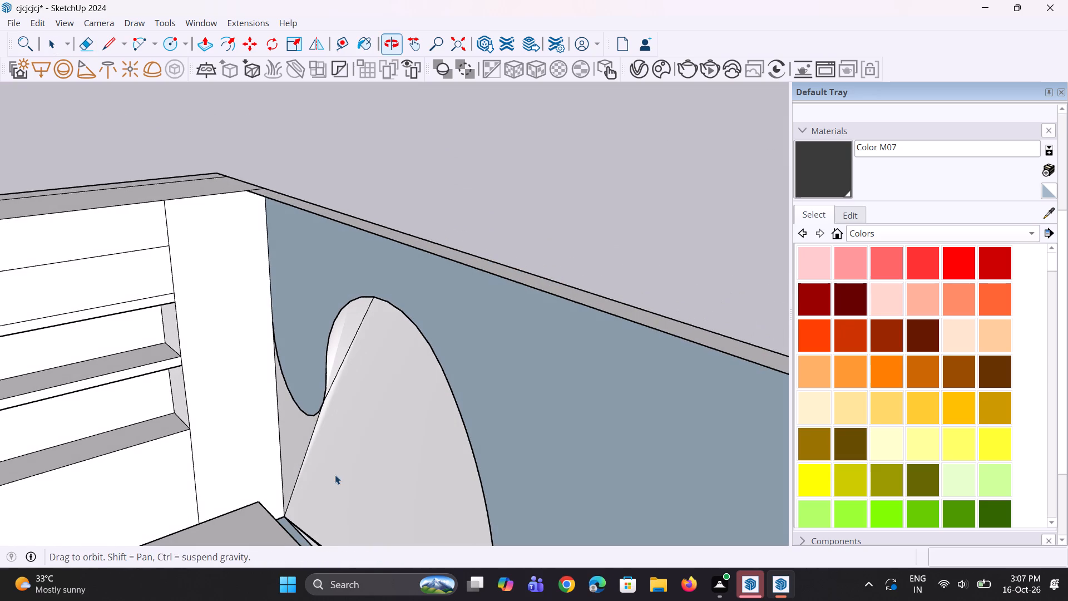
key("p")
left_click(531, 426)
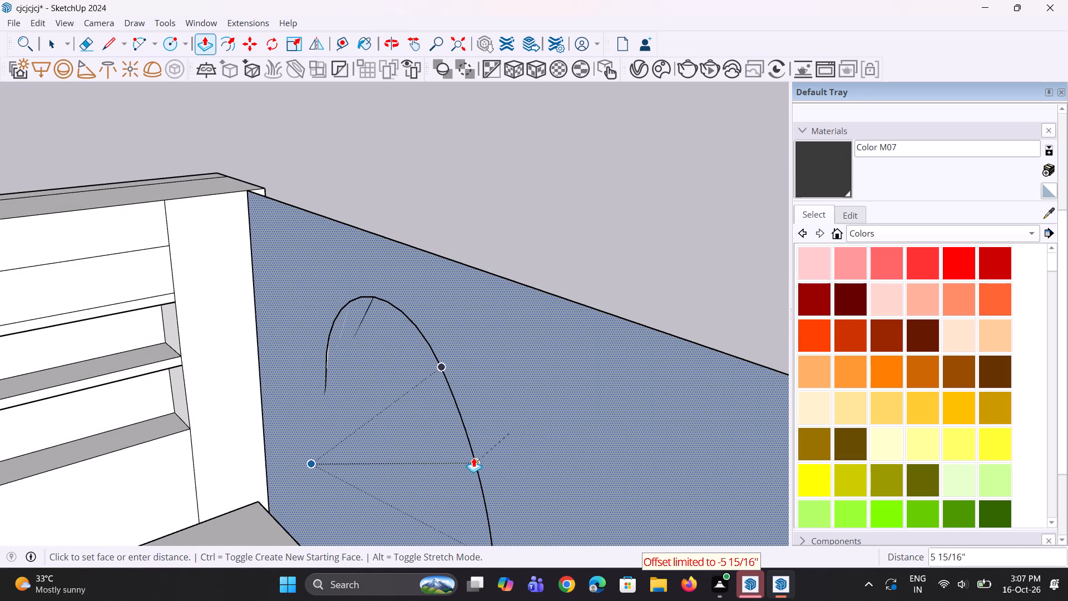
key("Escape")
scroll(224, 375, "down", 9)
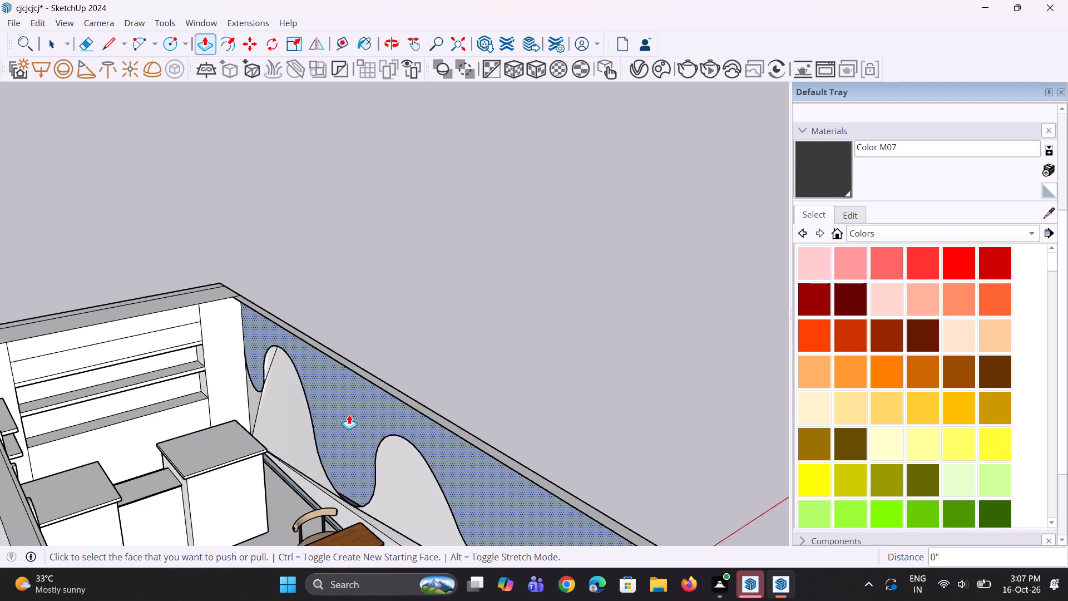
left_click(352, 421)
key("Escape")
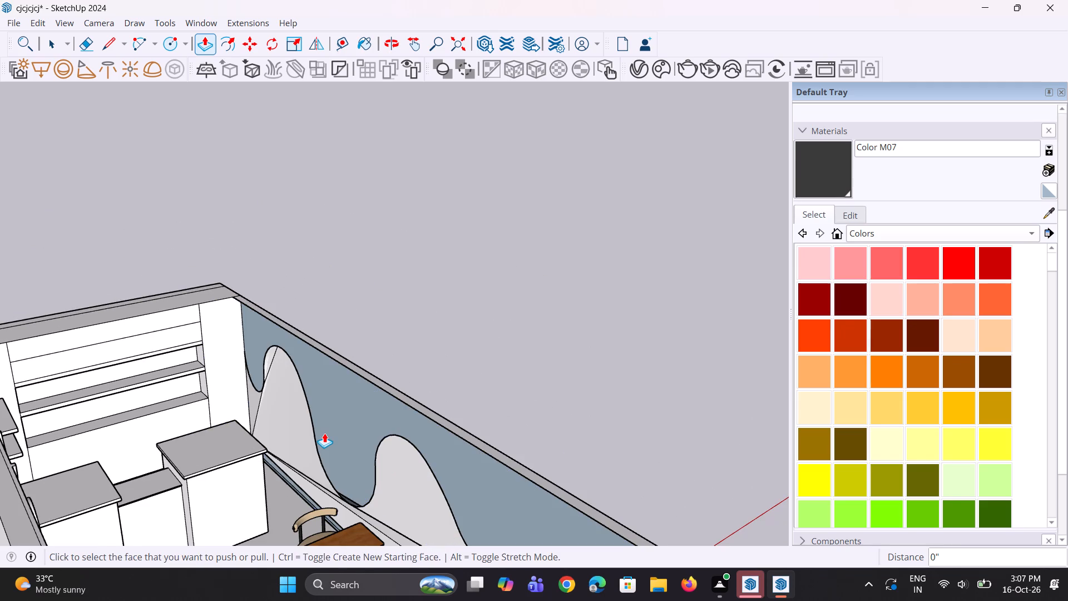
Undo the lower wave face's moves and the other recent edits that folded the wave wall.
key("ctrl+z")
key("ctrl+z")
key("ctrl+z")
key("ctrl+z")
key("ctrl+z")
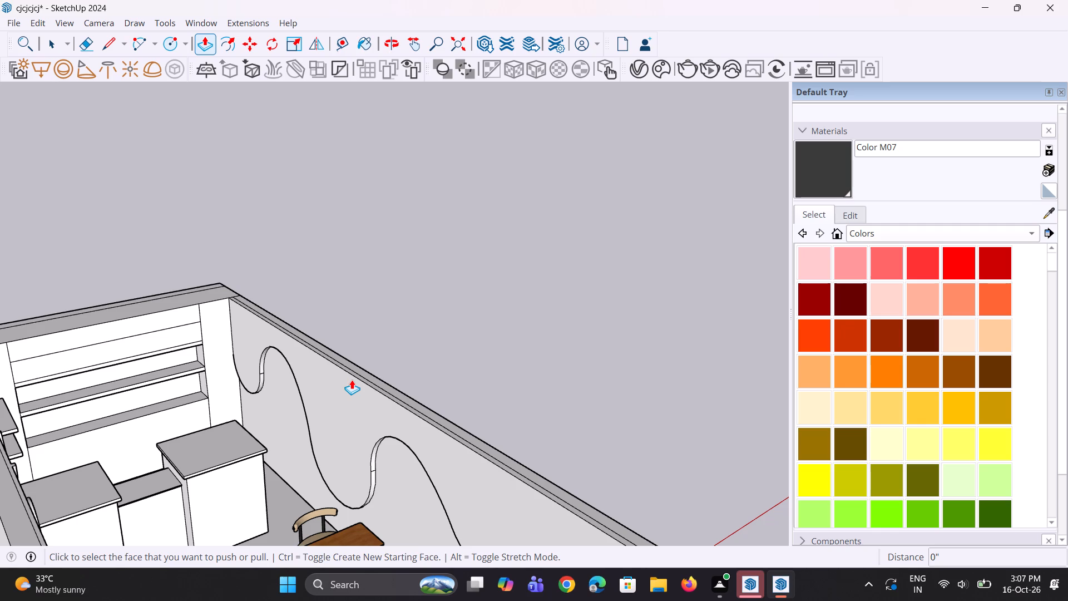
scroll(349, 326, "down", 4)
middle_click_drag(300, 391, 182, 381)
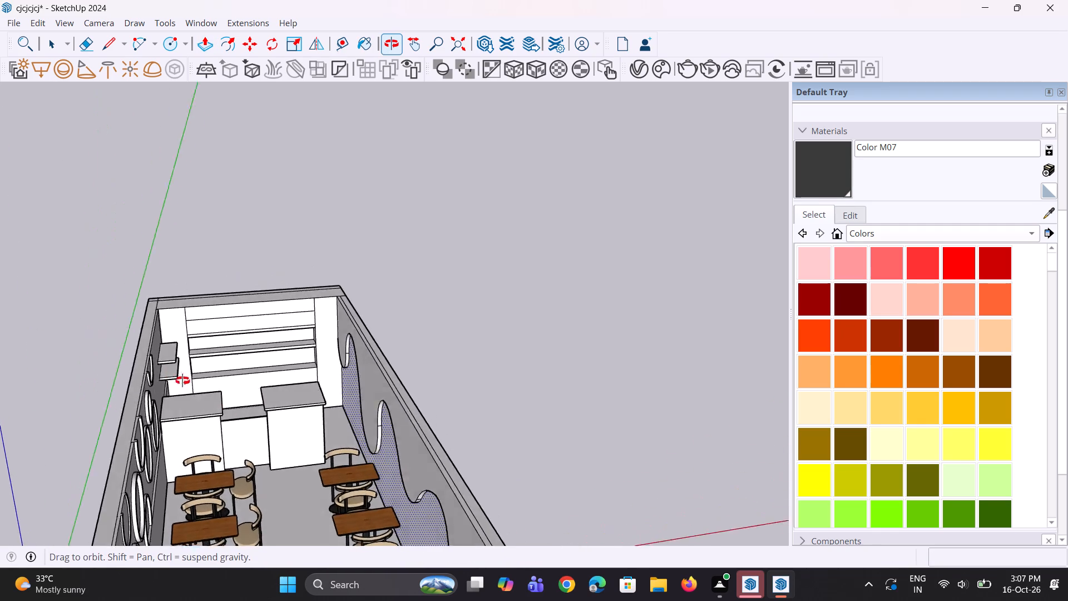
middle_click_drag(182, 381, 168, 368)
scroll(507, 474, "up", 1)
scroll(342, 418, "down", 4)
scroll(390, 408, "up", 3)
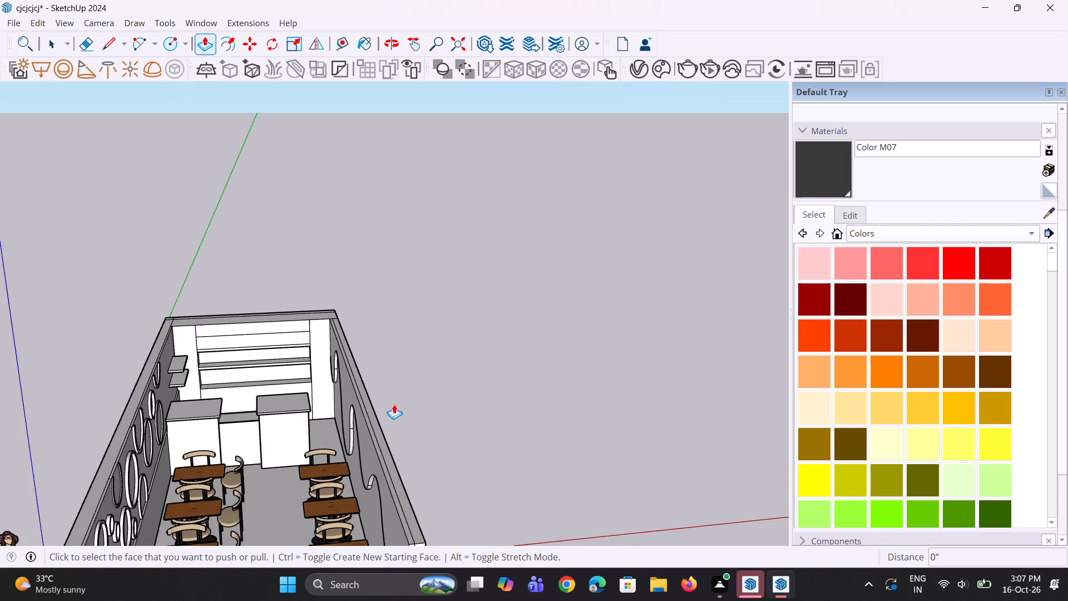
scroll(368, 518, "up", 3)
Keep undoing the earlier edits, going back past the removal of the seam across the wave wall's top.
key("ctrl+z")
key("ctrl+z")
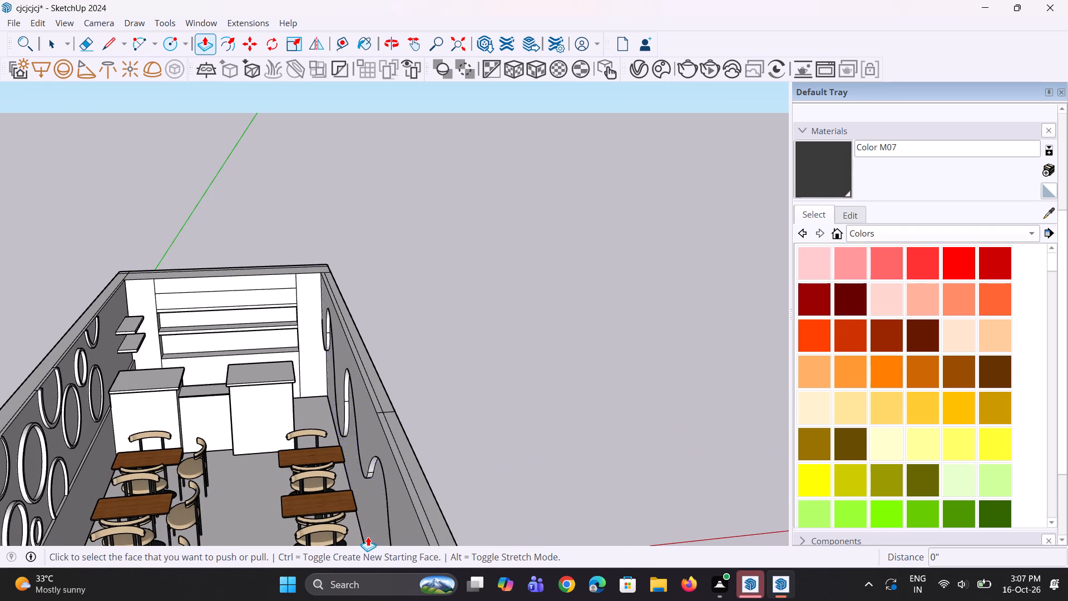
key("ctrl+z")
key("ctrl+z")
key("ctrl+z")
key("ctrl+z")
key("ctrl+z")
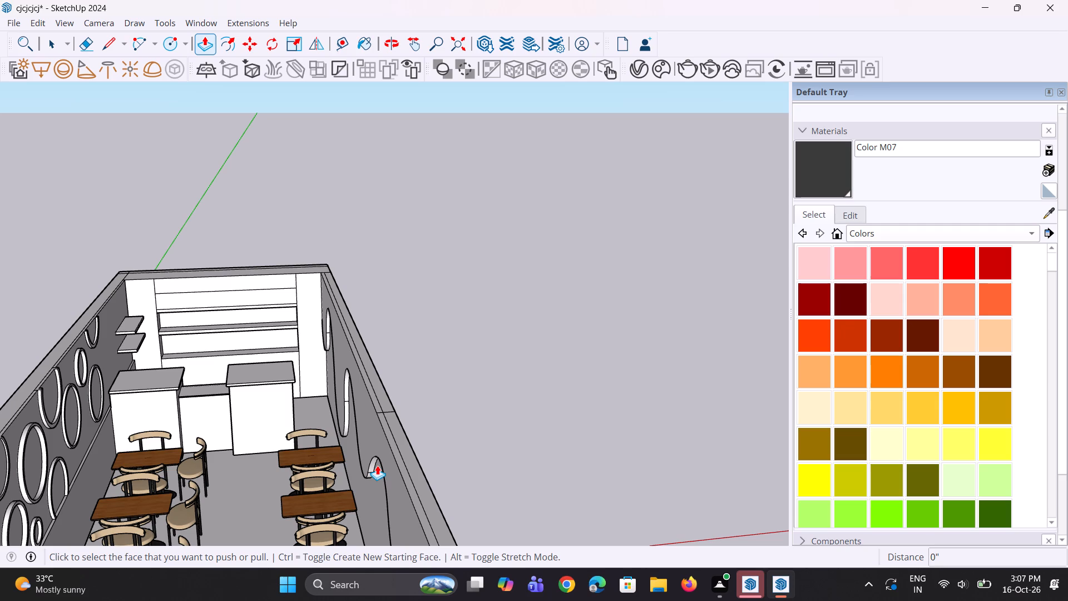
key("ctrl+z")
key("ctrl+z")
key("ctrl+z")
key("ctrl+z")
scroll(355, 435, "down", 4, "ctrl")
key("ctrl+z")
scroll(349, 418, "down", 4, "ctrl")
middle_click_drag(364, 474, 345, 467, "ctrl")
key("ctrl+z")
key("ctrl+z")
key("ctrl+z")
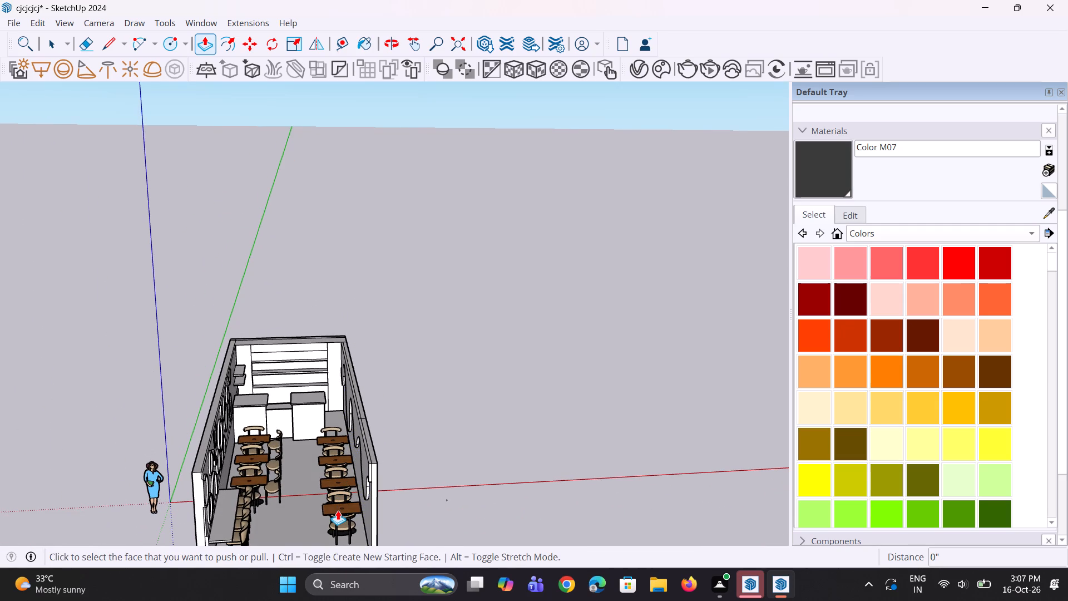
Erase the two short seam edges on the ring wall's top at the cut-off ring farthest from the counter.
scroll(140, 491, "up", 14, "ctrl")
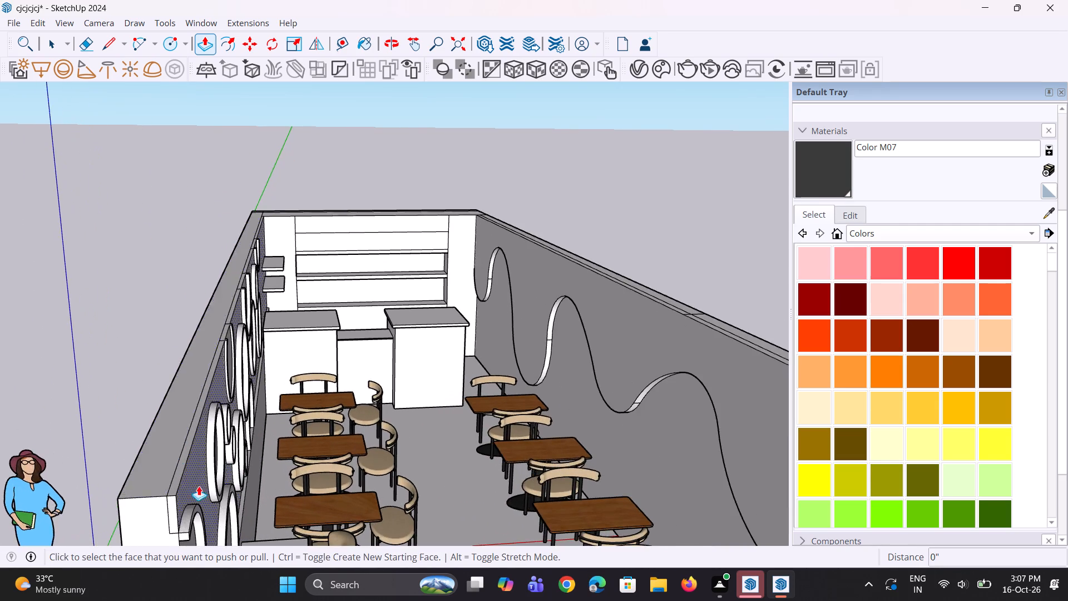
middle_click_drag(197, 486, 102, 531)
scroll(204, 420, "down", 5)
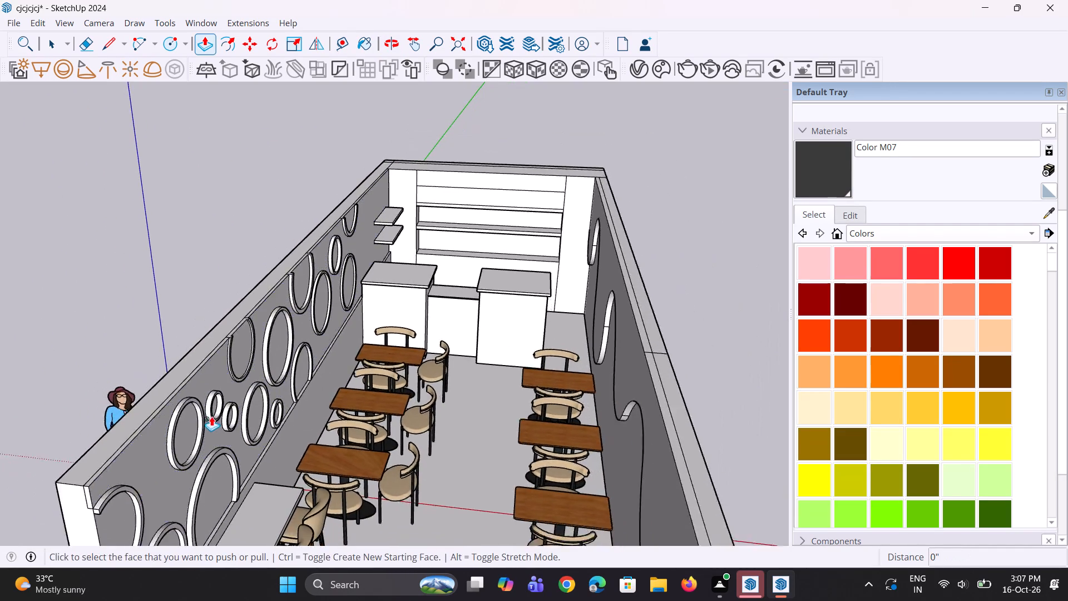
scroll(209, 413, "up", 1)
middle_click_drag(195, 452, 209, 564)
scroll(238, 429, "up", 15)
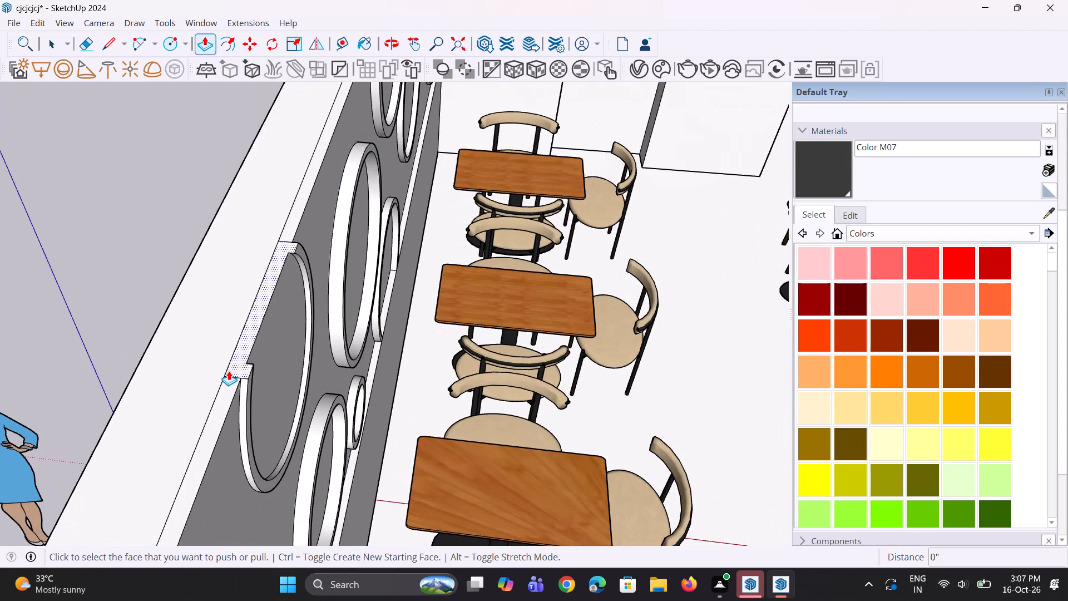
key("e")
scroll(254, 370, "up", 2)
left_click(231, 380)
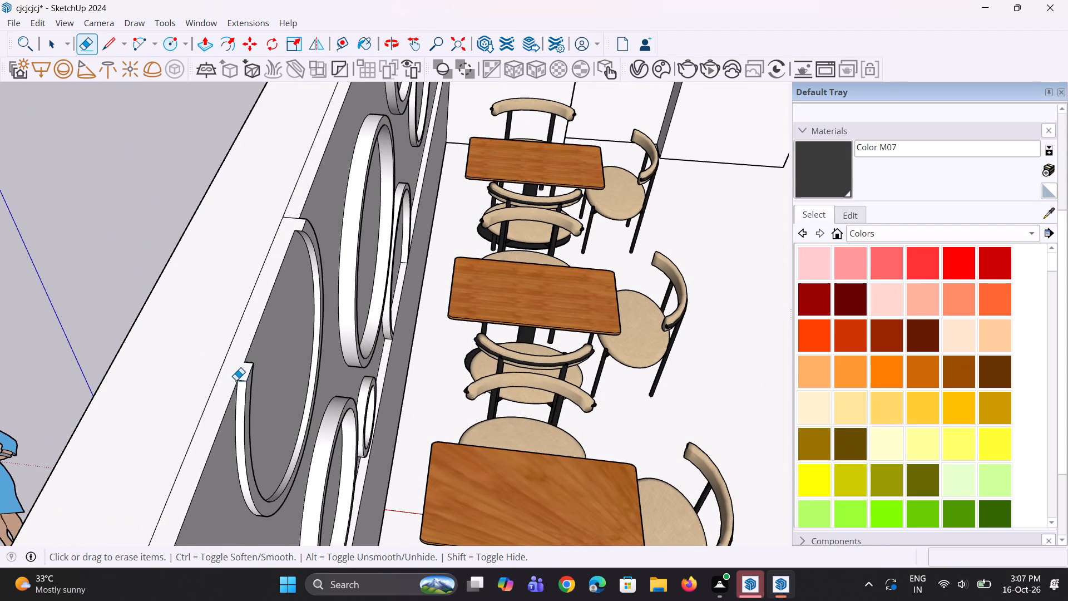
scroll(267, 230, "up", 6)
left_click(302, 218)
scroll(285, 444, "down", 2)
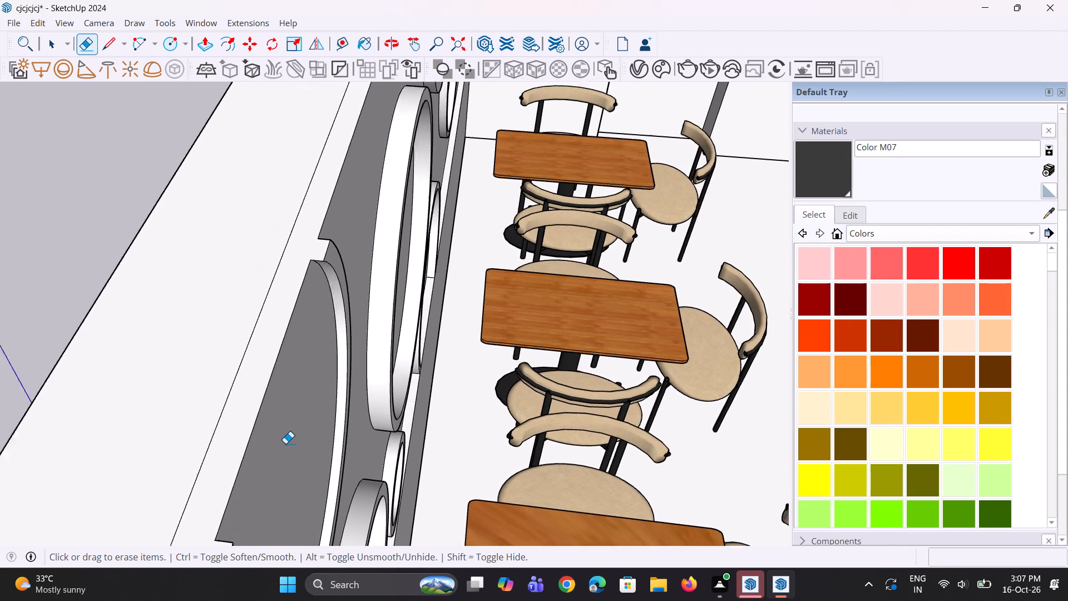
Erase the two short seam edges on the ring wall's top at both ends of the middle cut-off ring.
scroll(285, 444, "down", 14)
scroll(303, 289, "up", 4)
scroll(379, 250, "up", 9)
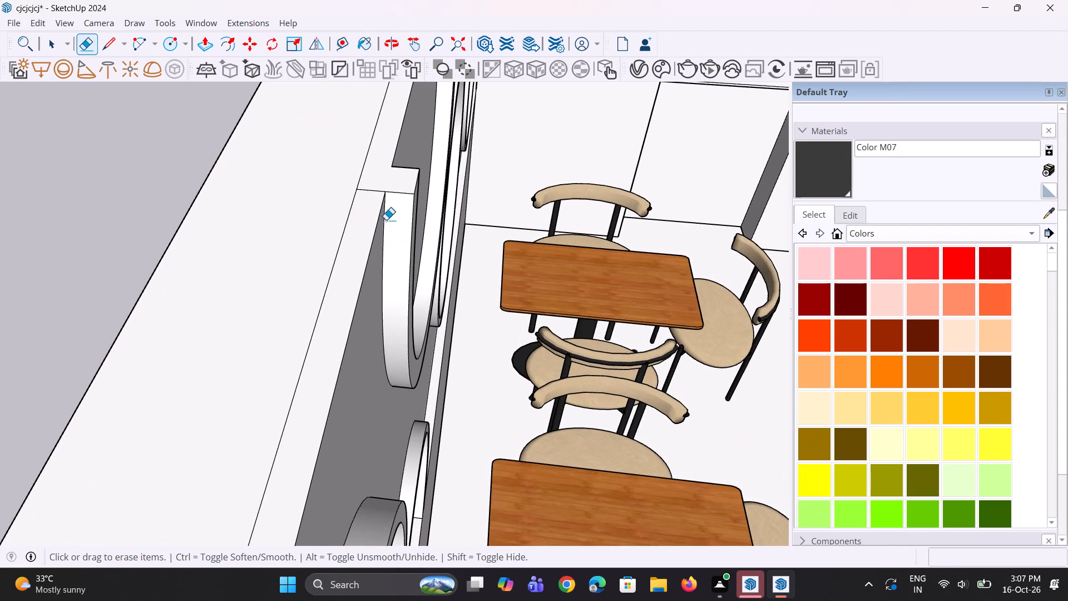
double_click(374, 187)
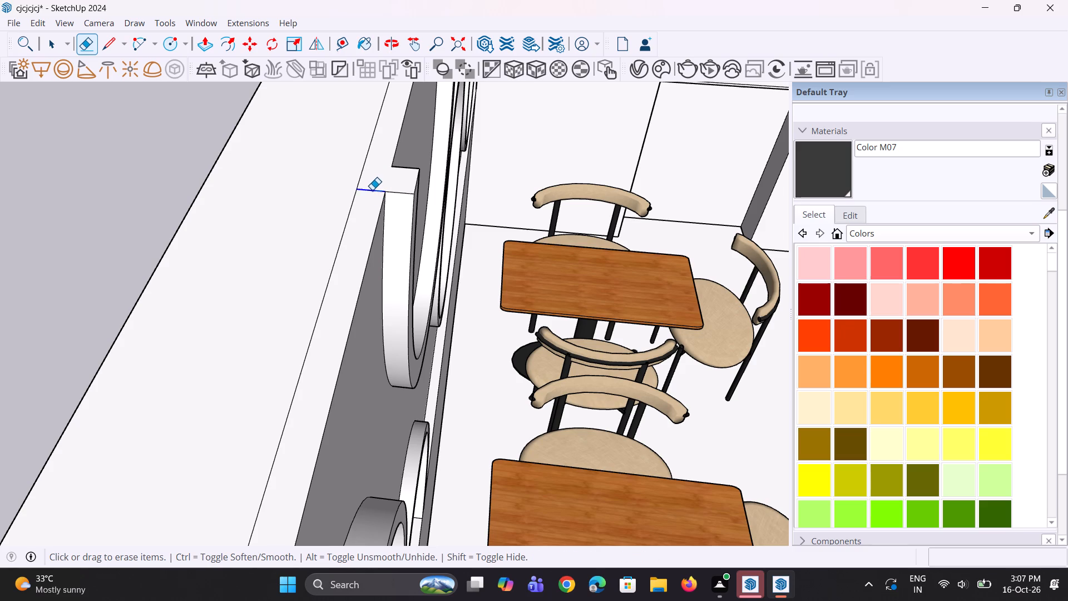
scroll(312, 352, "down", 16)
scroll(411, 136, "up", 8)
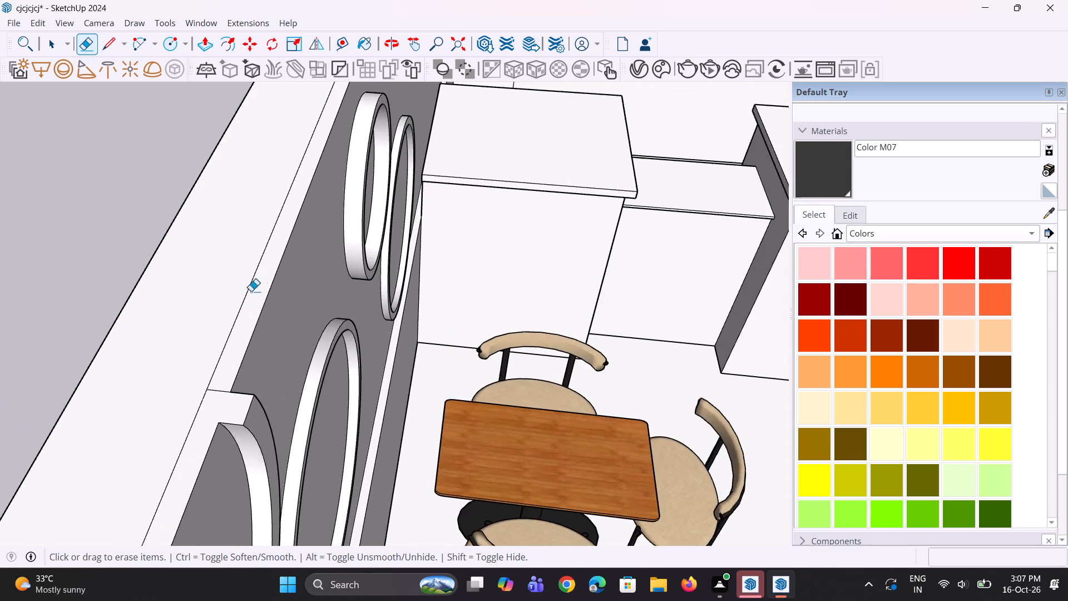
scroll(190, 372, "up", 4)
left_click(229, 425)
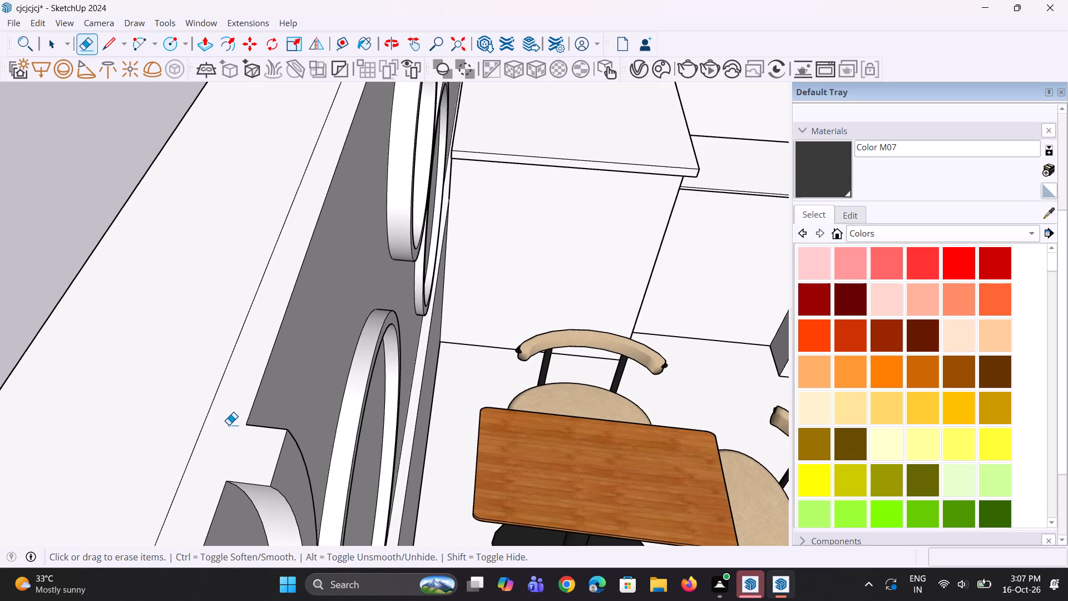
Erase the two short seam edges on the ring wall's top at the cut-off ring nearest the wall shelves.
scroll(229, 427, "down", 17)
scroll(401, 147, "up", 4)
scroll(268, 234, "up", 5)
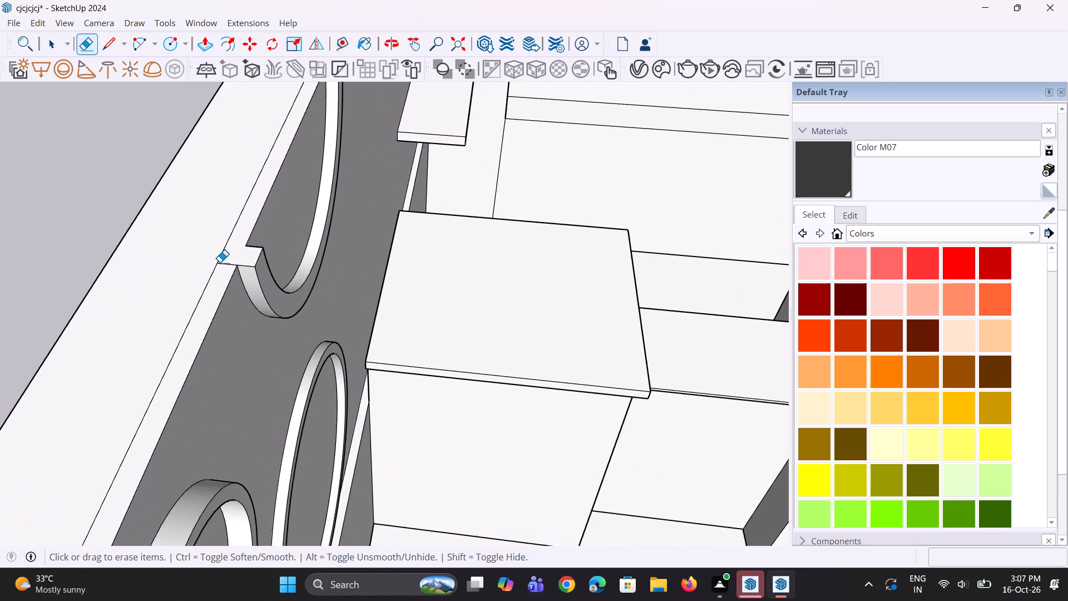
scroll(220, 262, "up", 2)
left_click(226, 264)
scroll(247, 307, "down", 12)
middle_click(249, 311)
scroll(318, 131, "up", 4)
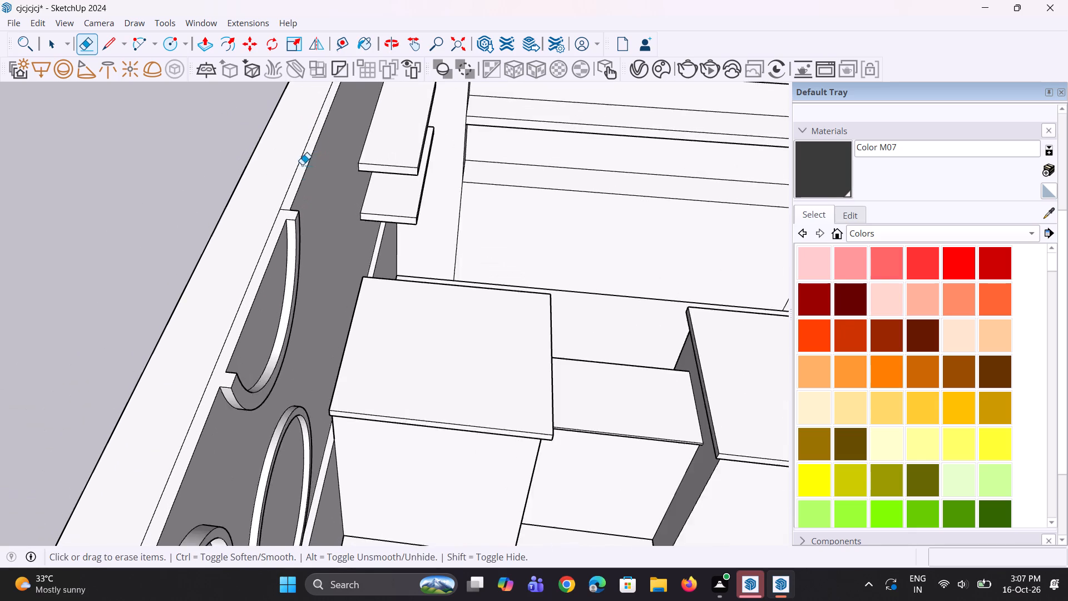
scroll(302, 165, "up", 8)
left_click(279, 234)
scroll(300, 255, "down", 14)
middle_click_drag(300, 260, 301, 269)
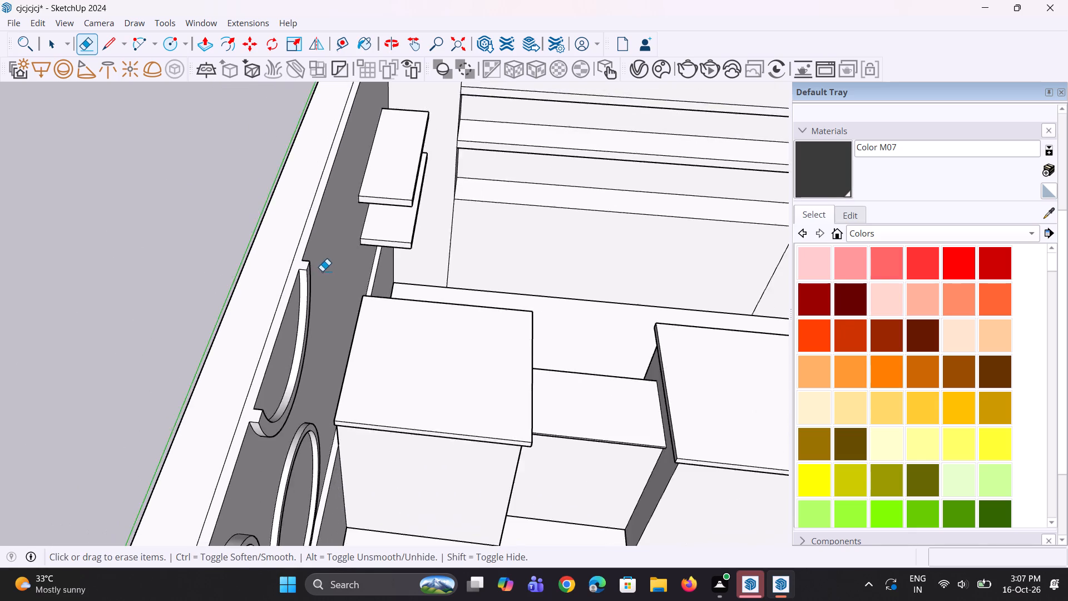
Erase the two seam segments running across the top of the wave wall.
scroll(322, 271, "down", 11)
middle_click_drag(602, 279, 444, 161)
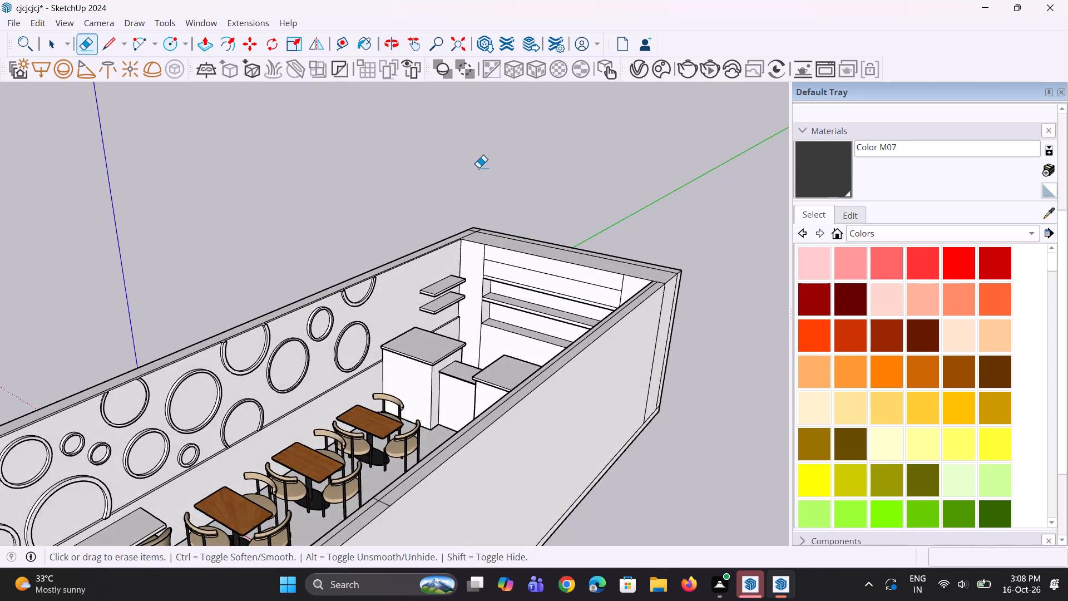
scroll(484, 168, "down", 6)
middle_click_drag(332, 409, 364, 423)
scroll(442, 269, "up", 8)
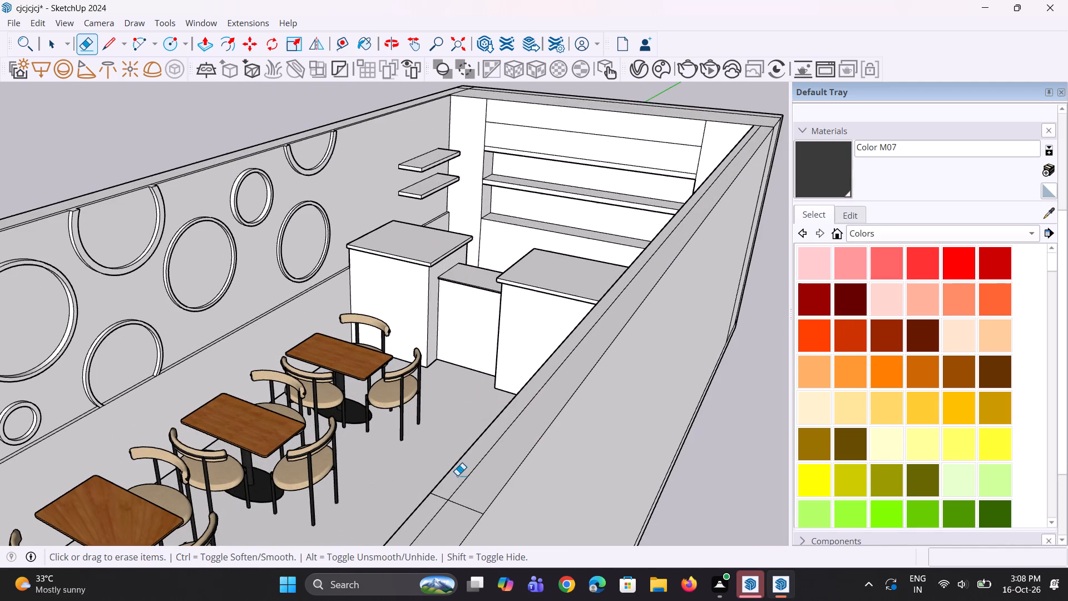
left_click(468, 510)
left_click(442, 500)
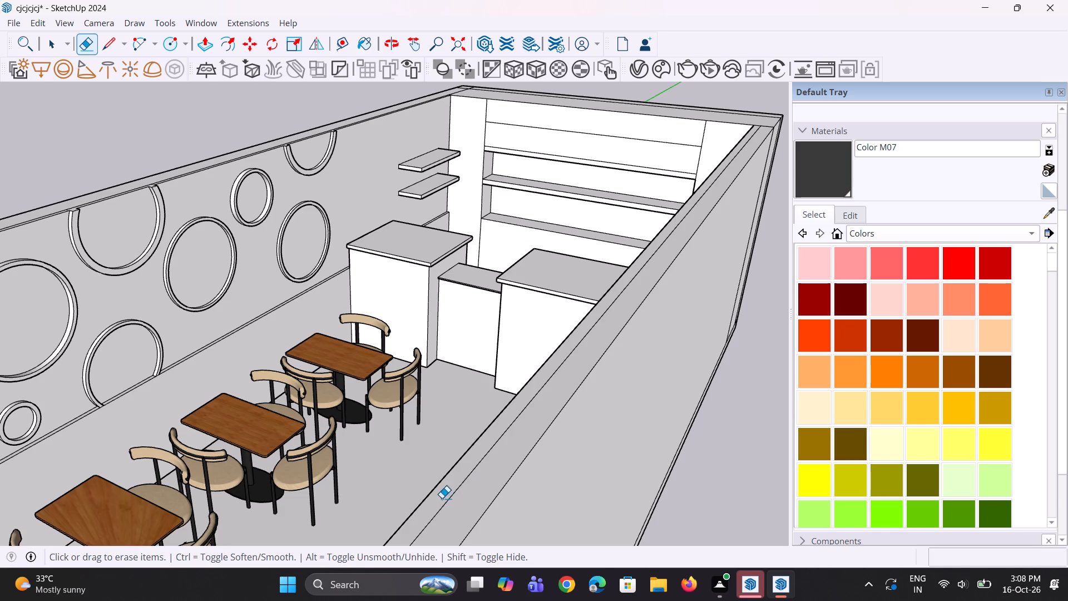
Push/pull the upper shelf recess's end face nearest the wave wall inward by 4".
middle_click_drag(433, 496, 769, 461)
scroll(433, 496, "down", 1)
scroll(671, 427, "up", 1)
scroll(491, 390, "down", 5)
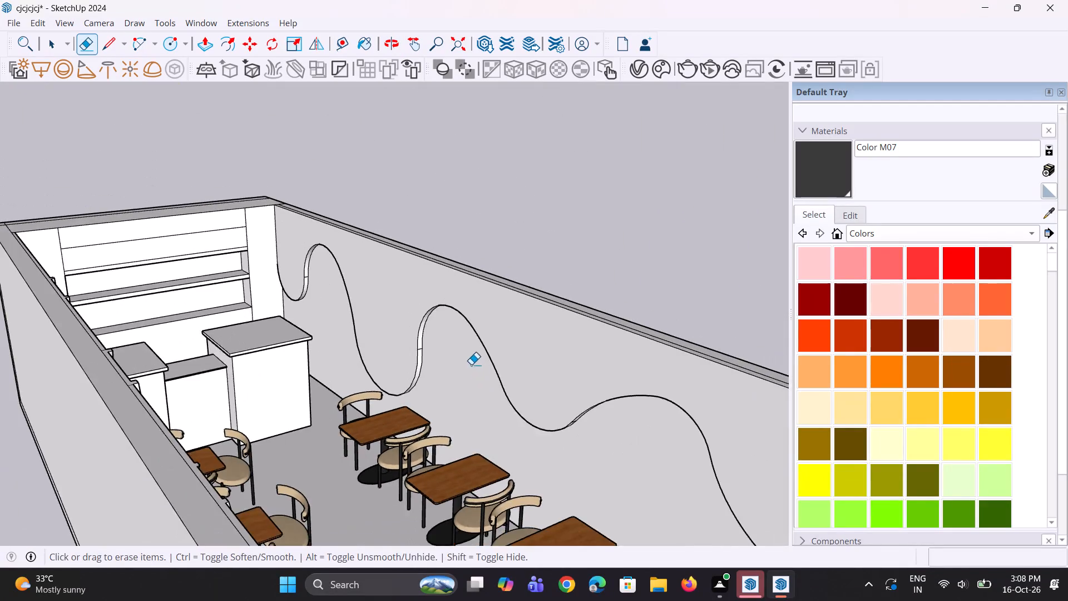
middle_click_drag(406, 334, 309, 316)
scroll(352, 287, "up", 4)
key("space")
key("space")
scroll(358, 288, "up", 3)
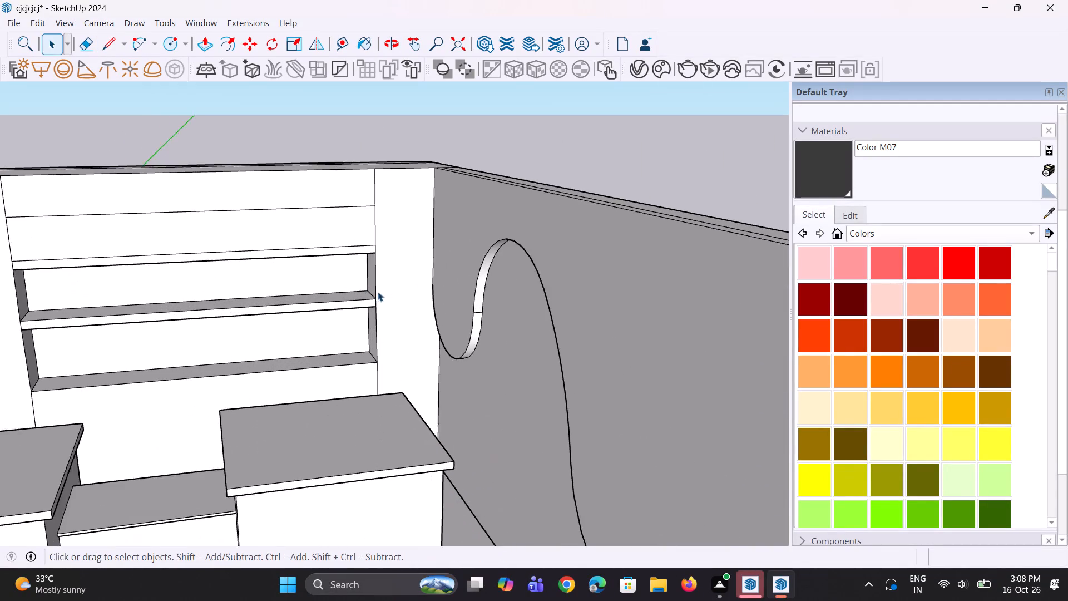
middle_click_drag(394, 293, 442, 299)
key("p")
scroll(435, 288, "up", 3)
left_click(323, 282)
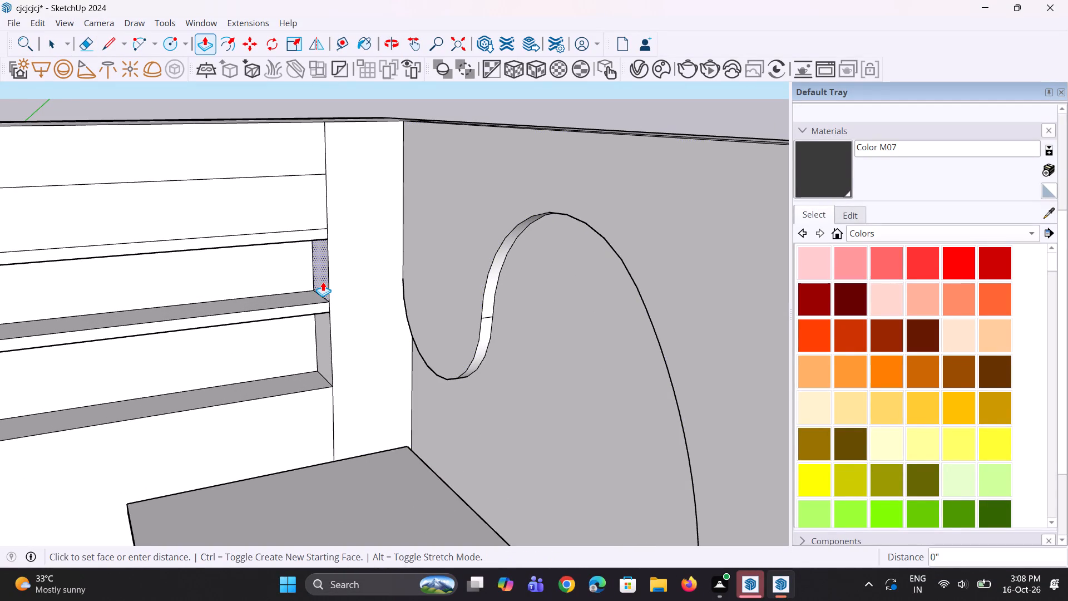
left_click(310, 289)
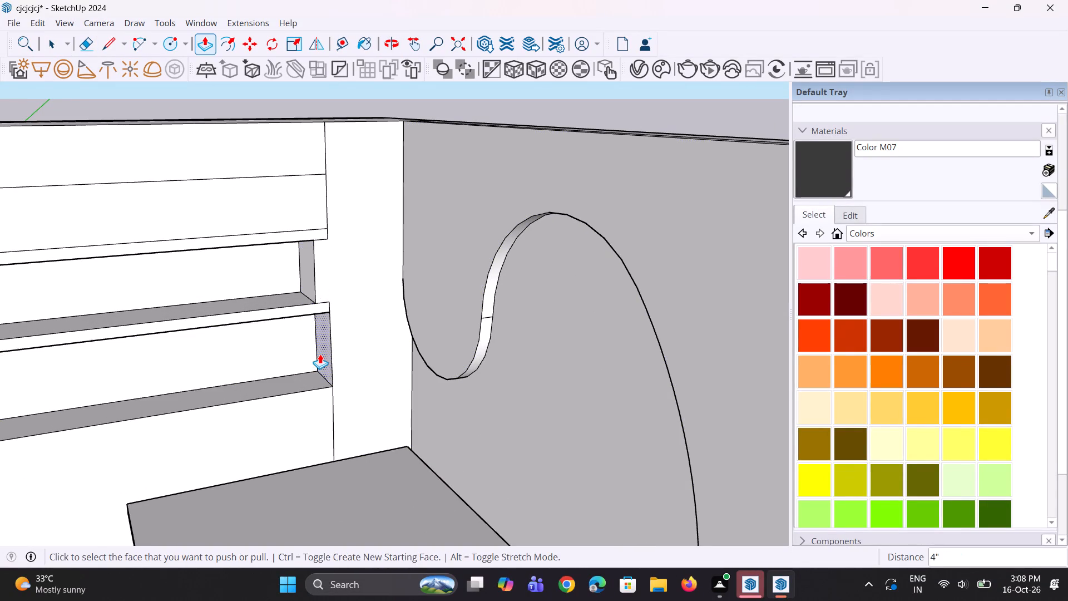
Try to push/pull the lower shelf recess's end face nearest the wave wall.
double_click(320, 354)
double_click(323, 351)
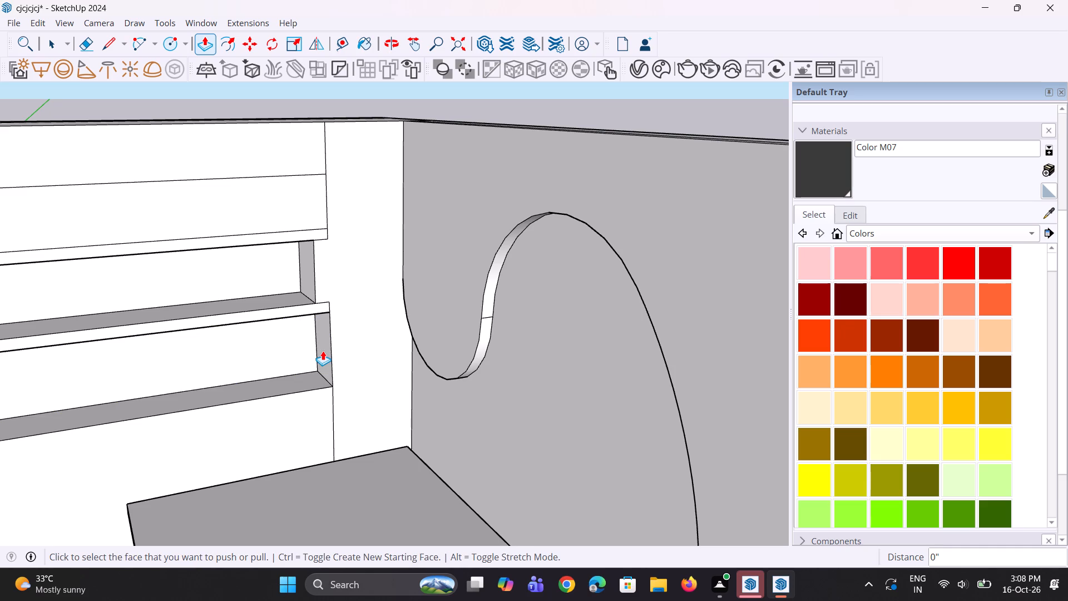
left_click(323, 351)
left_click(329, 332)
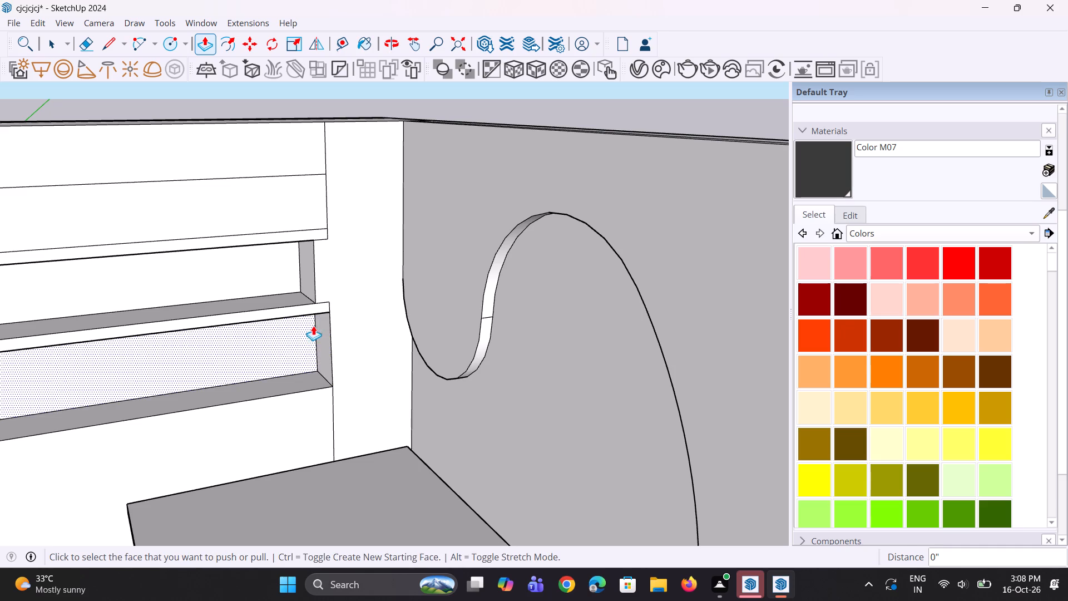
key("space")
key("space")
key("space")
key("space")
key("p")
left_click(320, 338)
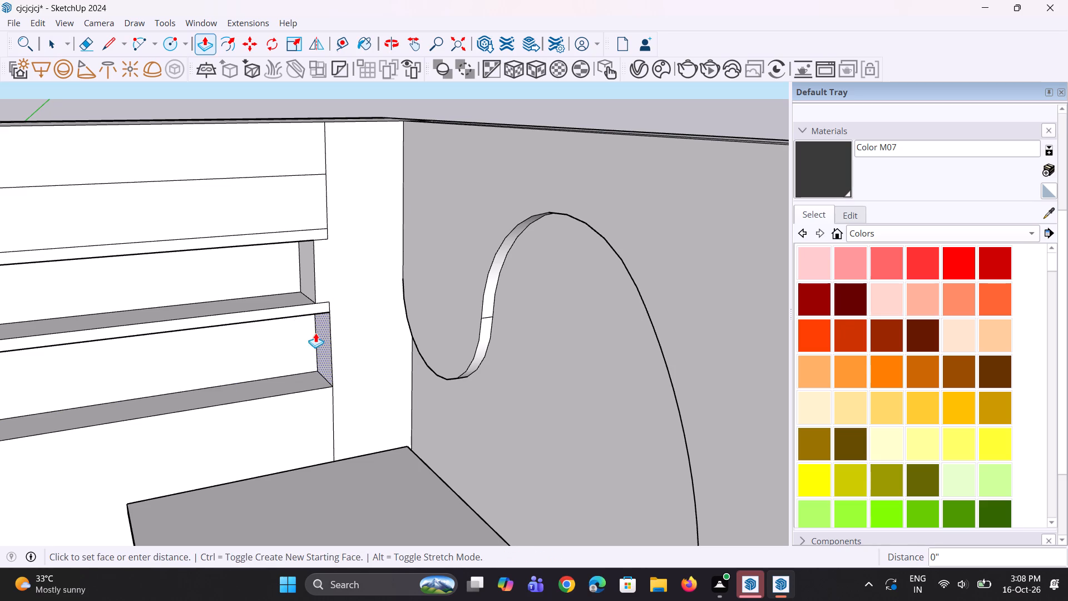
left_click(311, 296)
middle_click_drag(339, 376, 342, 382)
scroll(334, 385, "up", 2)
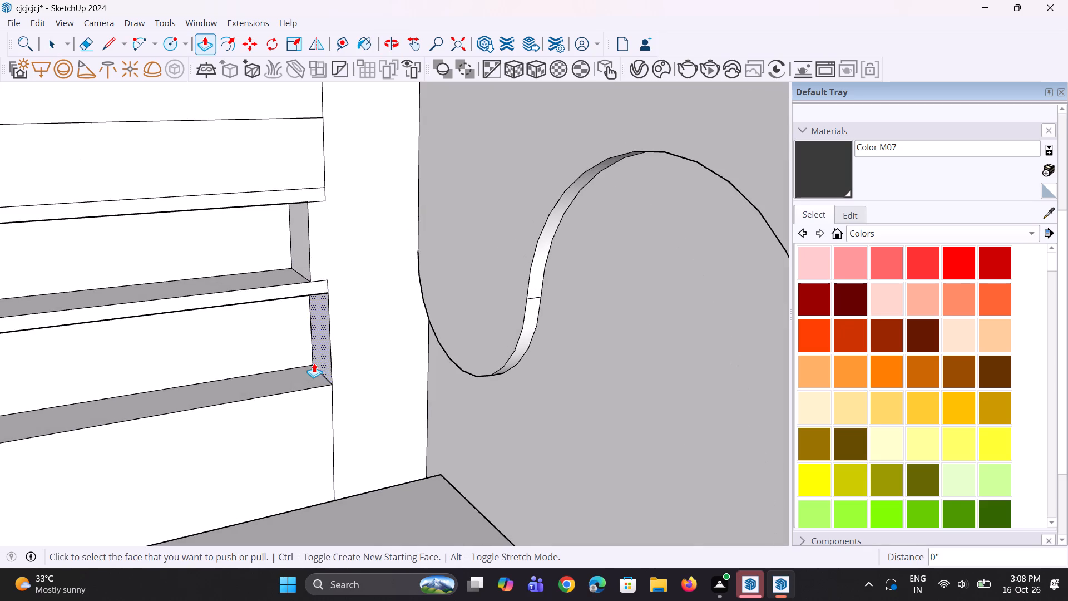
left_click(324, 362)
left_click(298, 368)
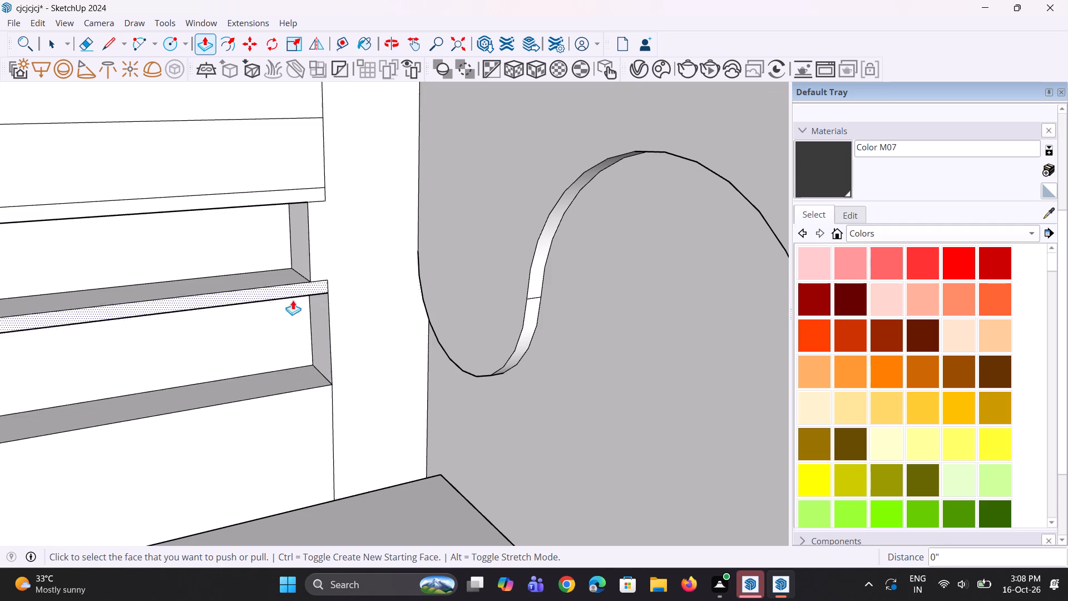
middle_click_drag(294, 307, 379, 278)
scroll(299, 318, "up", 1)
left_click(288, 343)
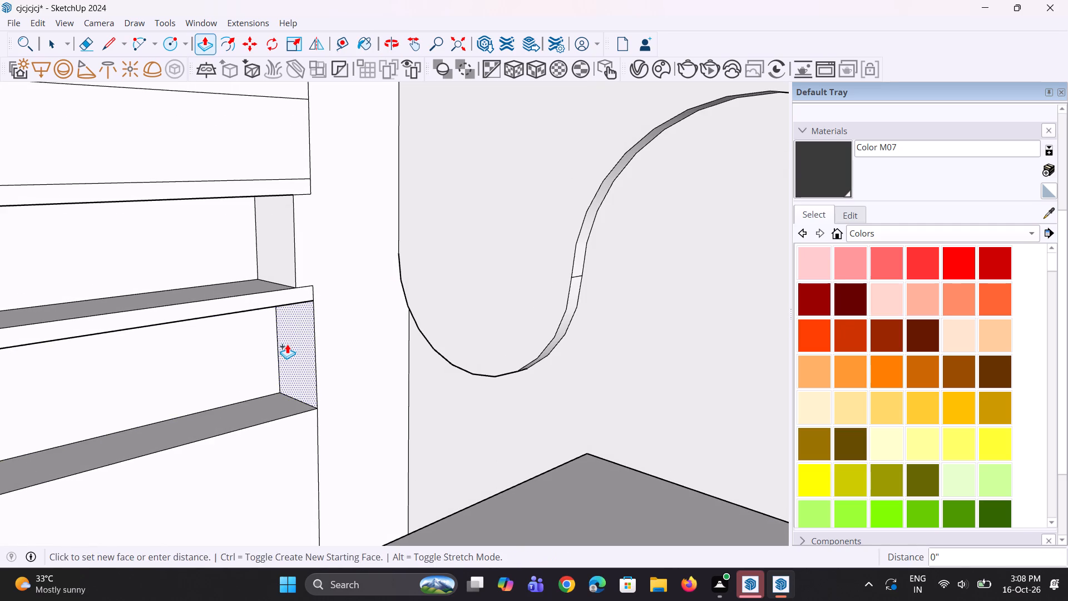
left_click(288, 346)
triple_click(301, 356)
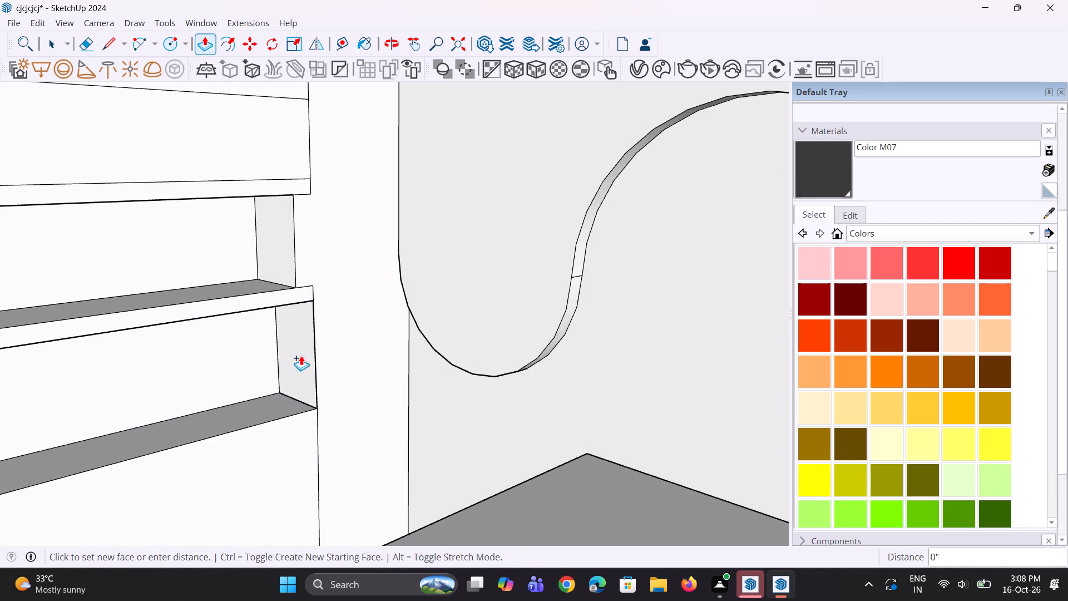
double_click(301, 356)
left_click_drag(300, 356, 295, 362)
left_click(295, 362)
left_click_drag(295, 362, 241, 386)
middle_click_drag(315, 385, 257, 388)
Undo the recent push/pull edits back through the upper shelf recess's 4" end-face push.
key("ctrl+z")
key("ctrl+z")
key("ctrl+z")
key("ctrl+z")
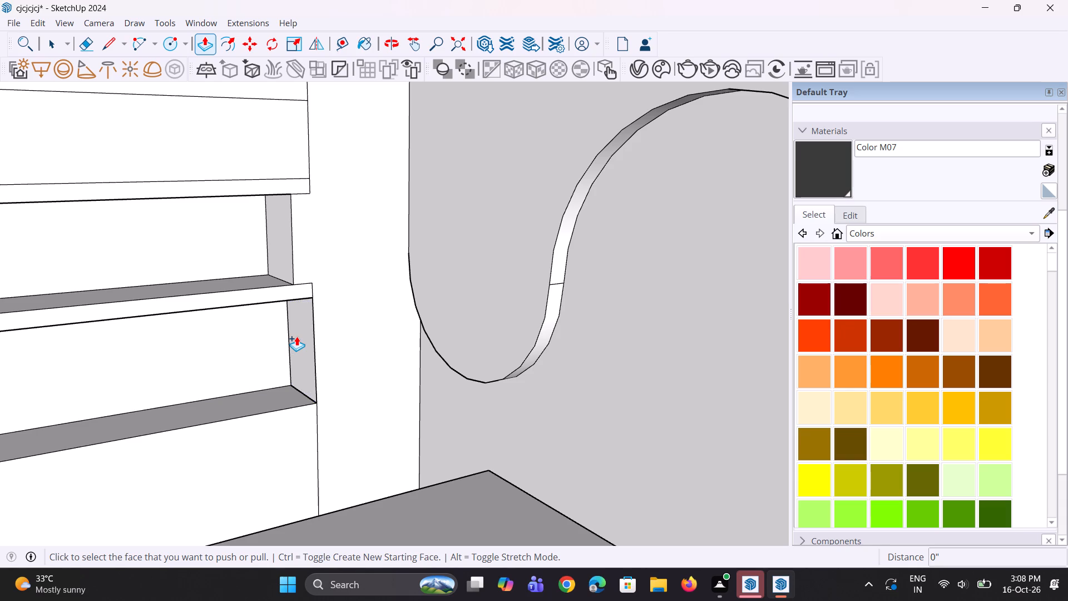
key("ctrl+z")
key("ctrl+z")
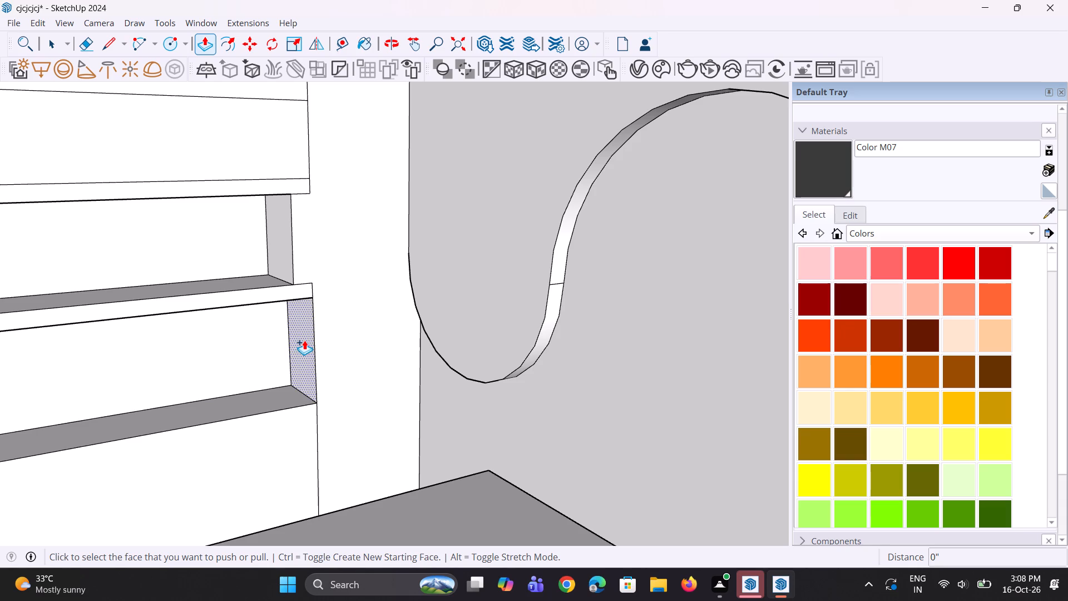
key("ctrl+z")
key("ctrl+z")
key("ctrl+z")
key("ctrl+z")
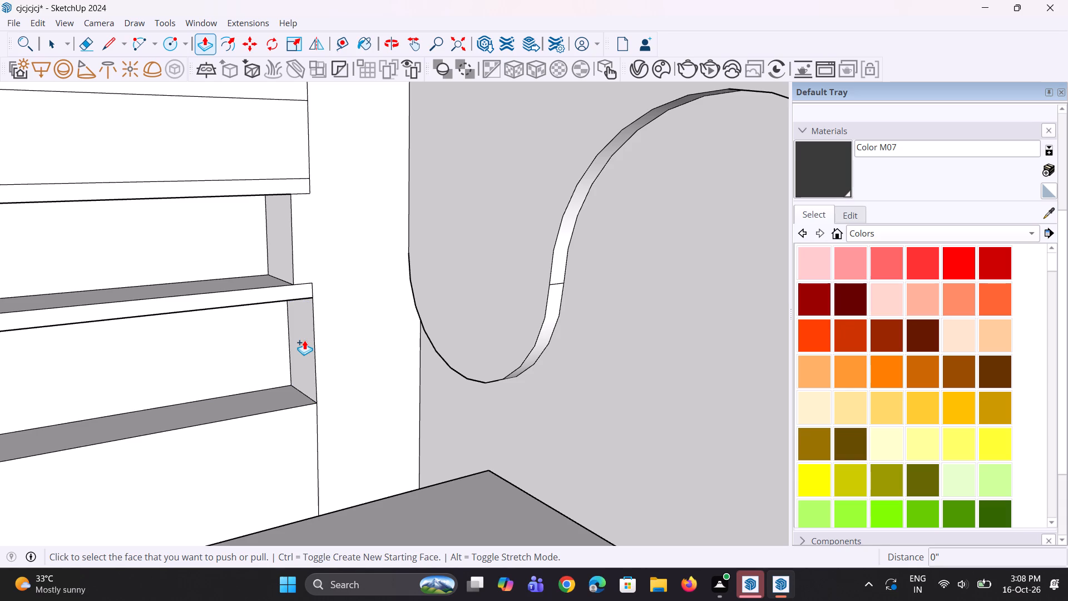
key("ctrl+z")
key("ctrl+z")
Push/pull the lower shelf recess's end face nearest the wave wall inward about 7 15/16" and repeat it on the upper recess.
left_click(305, 341)
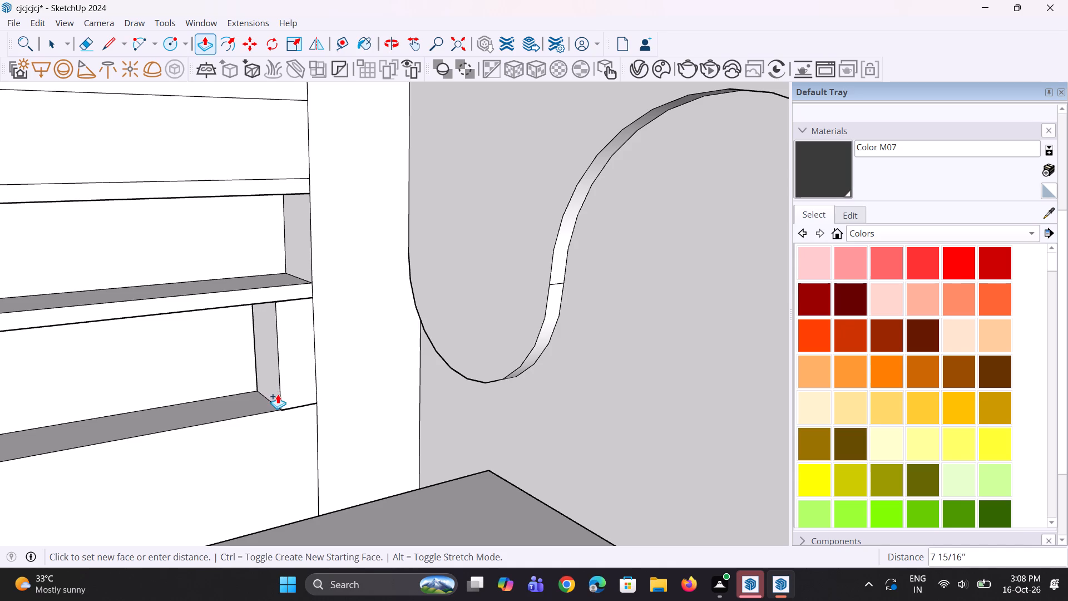
left_click(278, 394)
double_click(303, 277)
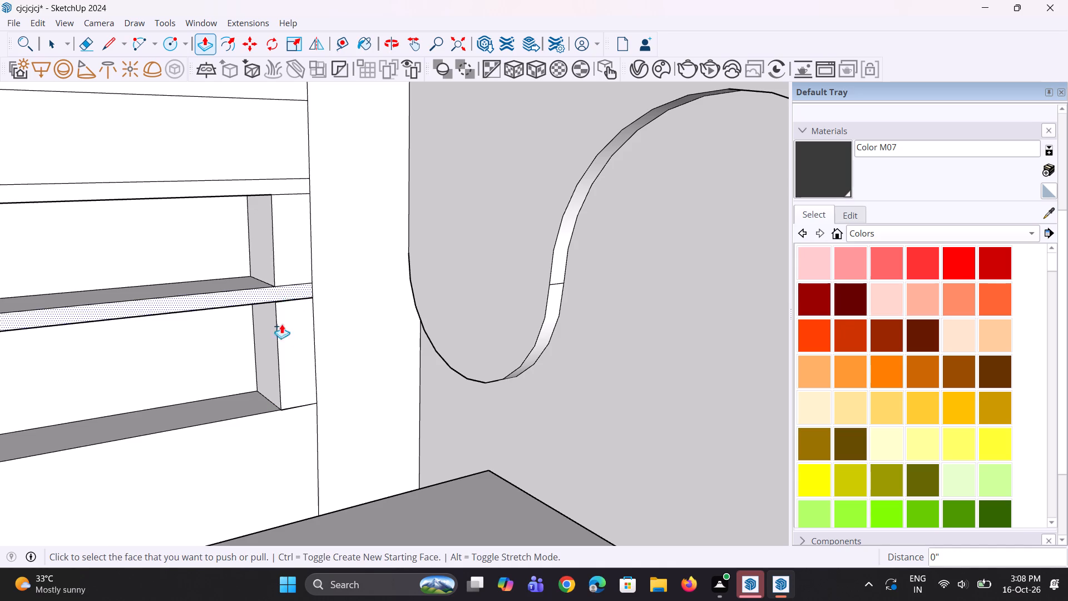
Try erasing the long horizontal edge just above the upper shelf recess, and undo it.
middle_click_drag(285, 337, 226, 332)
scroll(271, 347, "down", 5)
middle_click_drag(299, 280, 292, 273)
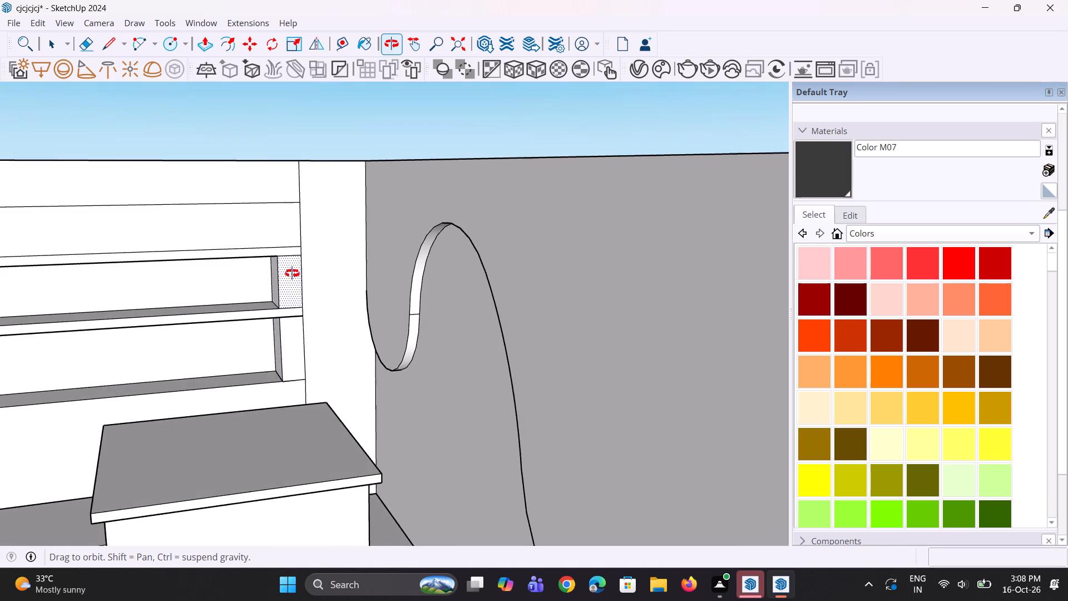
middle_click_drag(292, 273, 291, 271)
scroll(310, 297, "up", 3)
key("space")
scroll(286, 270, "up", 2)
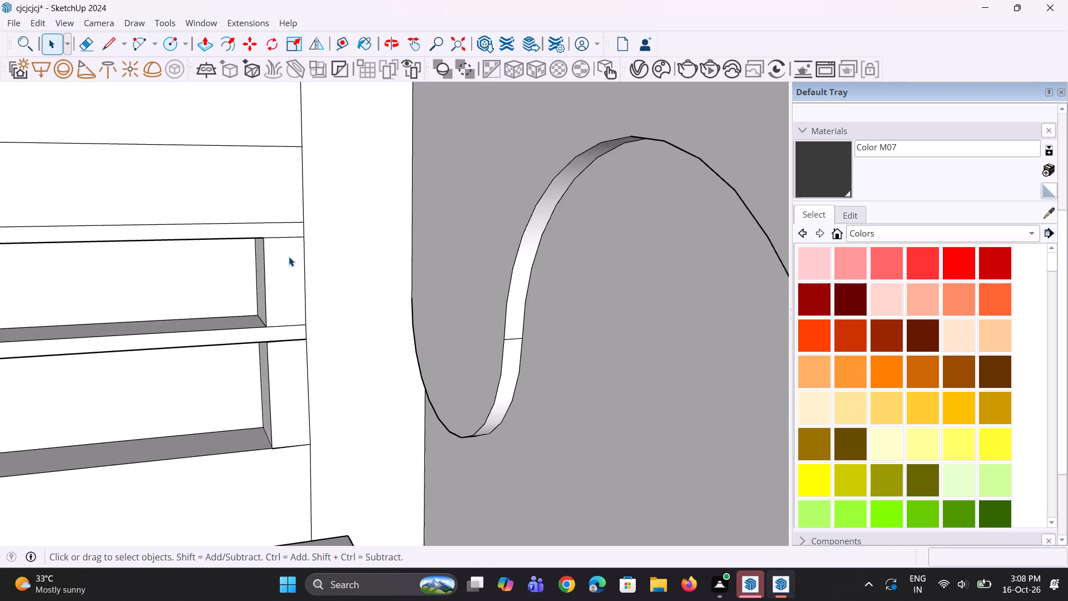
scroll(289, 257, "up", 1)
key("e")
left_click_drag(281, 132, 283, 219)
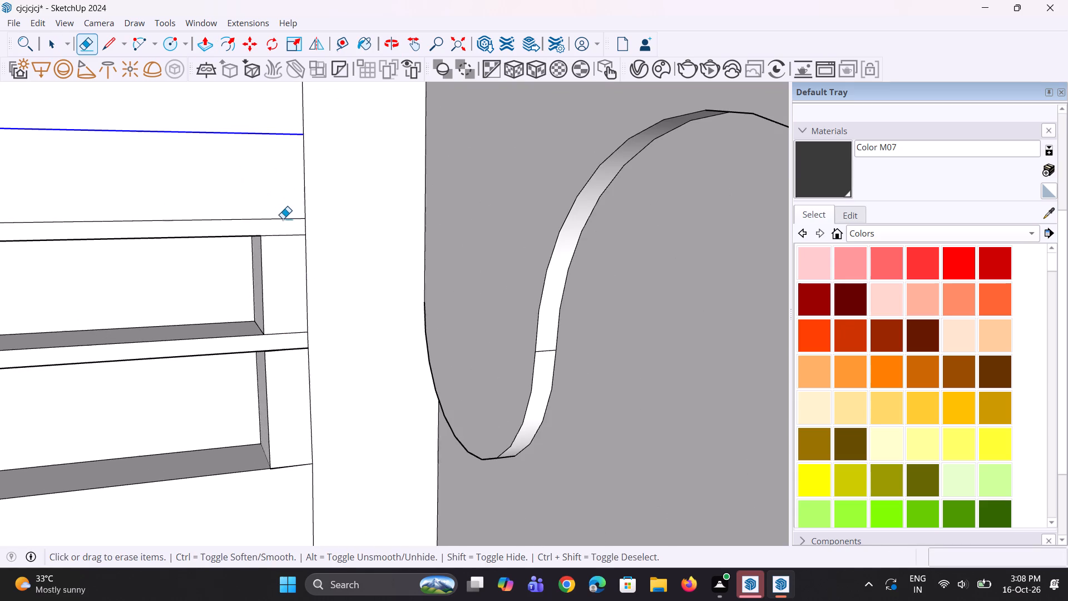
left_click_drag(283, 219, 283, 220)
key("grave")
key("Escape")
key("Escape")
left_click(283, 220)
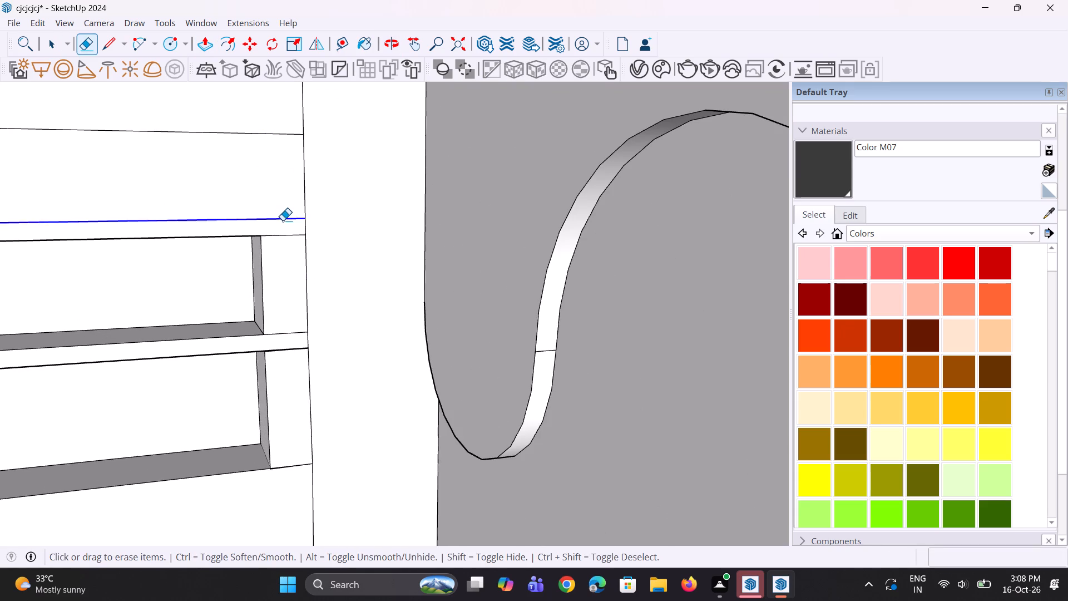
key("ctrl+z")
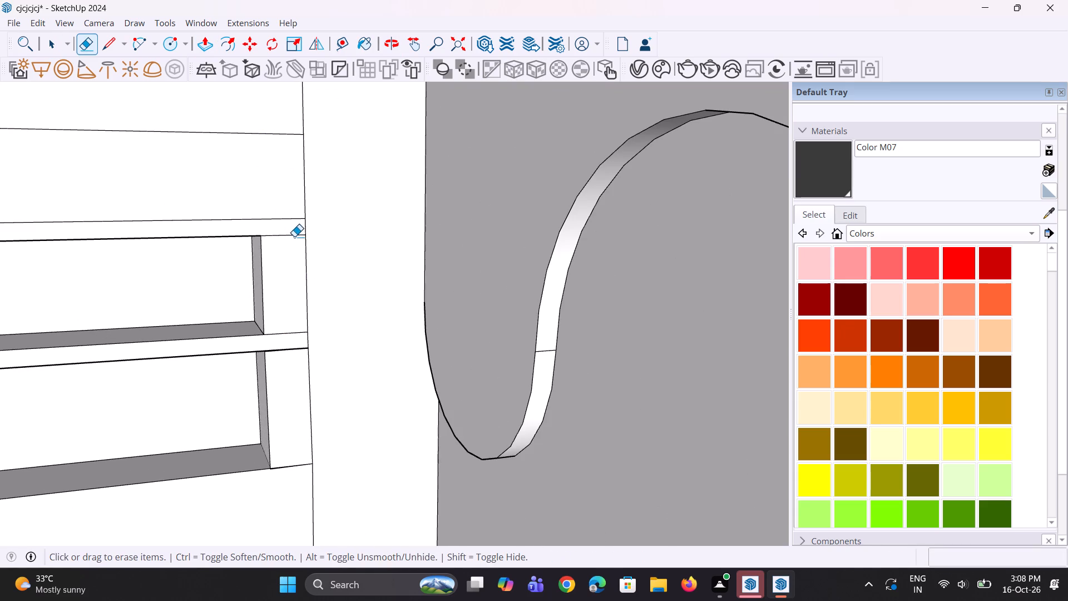
Erase the two short seam edges beside the upper shelf recess's end nearest the wave wall, at its top and bottom corners.
left_click(294, 237, "ctrl")
scroll(282, 246, "down", 9, "ctrl")
scroll(286, 300, "up", 8, "ctrl")
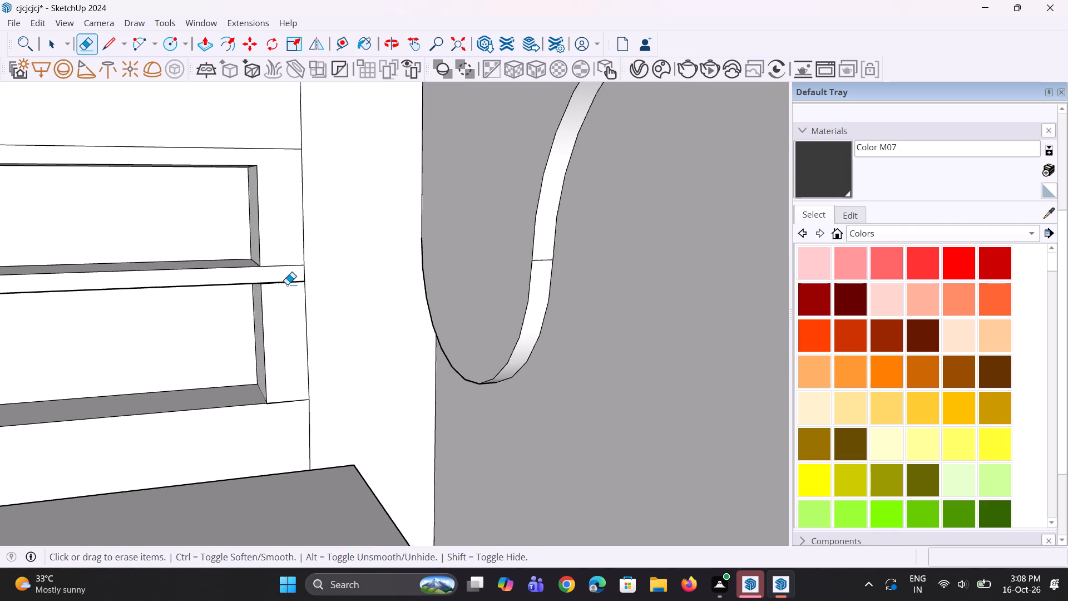
left_click(289, 264, "ctrl")
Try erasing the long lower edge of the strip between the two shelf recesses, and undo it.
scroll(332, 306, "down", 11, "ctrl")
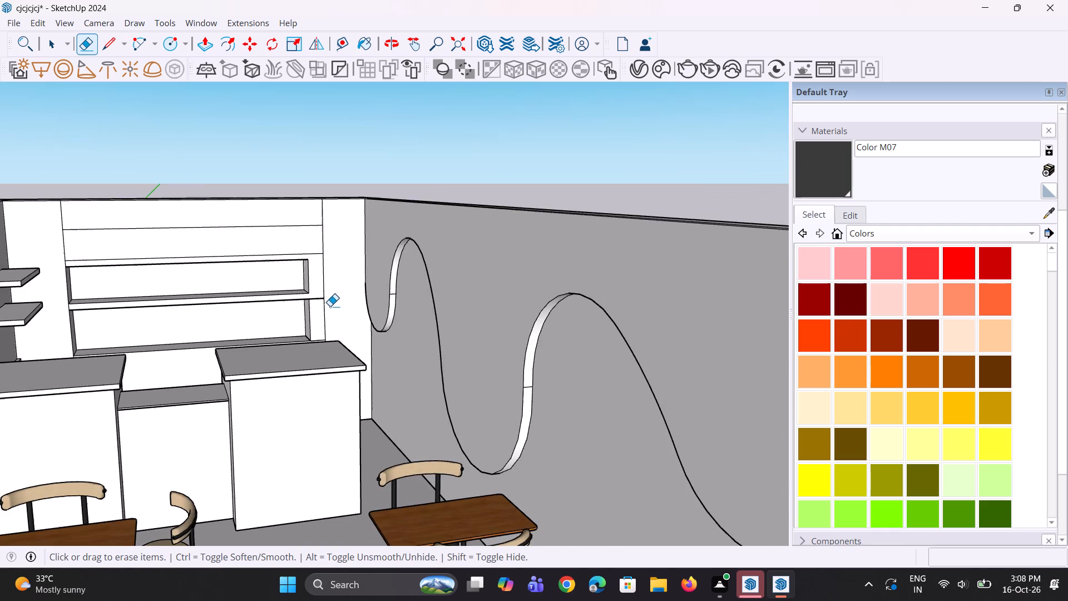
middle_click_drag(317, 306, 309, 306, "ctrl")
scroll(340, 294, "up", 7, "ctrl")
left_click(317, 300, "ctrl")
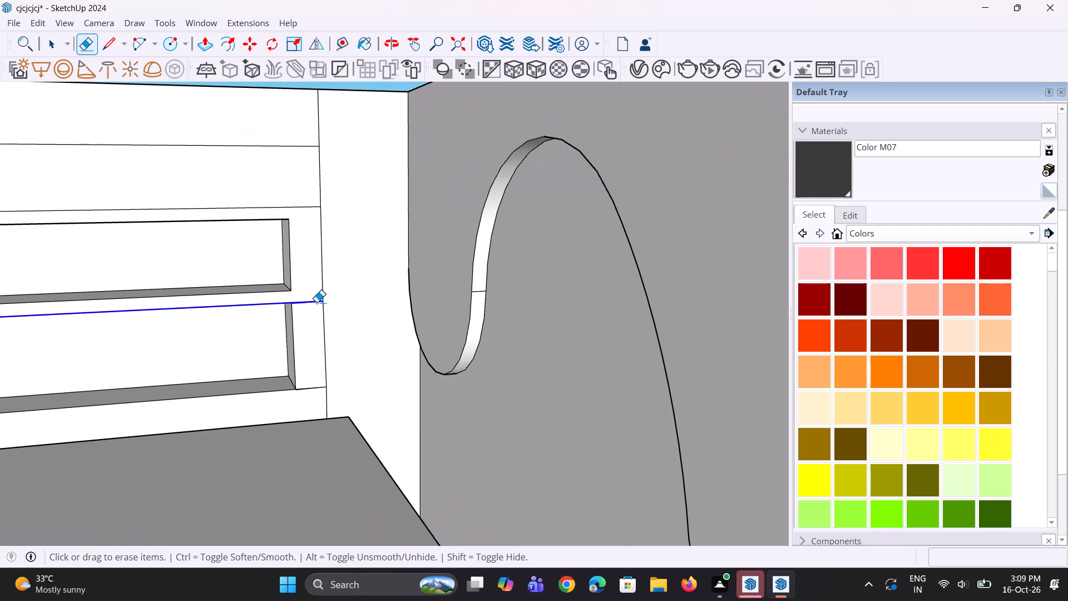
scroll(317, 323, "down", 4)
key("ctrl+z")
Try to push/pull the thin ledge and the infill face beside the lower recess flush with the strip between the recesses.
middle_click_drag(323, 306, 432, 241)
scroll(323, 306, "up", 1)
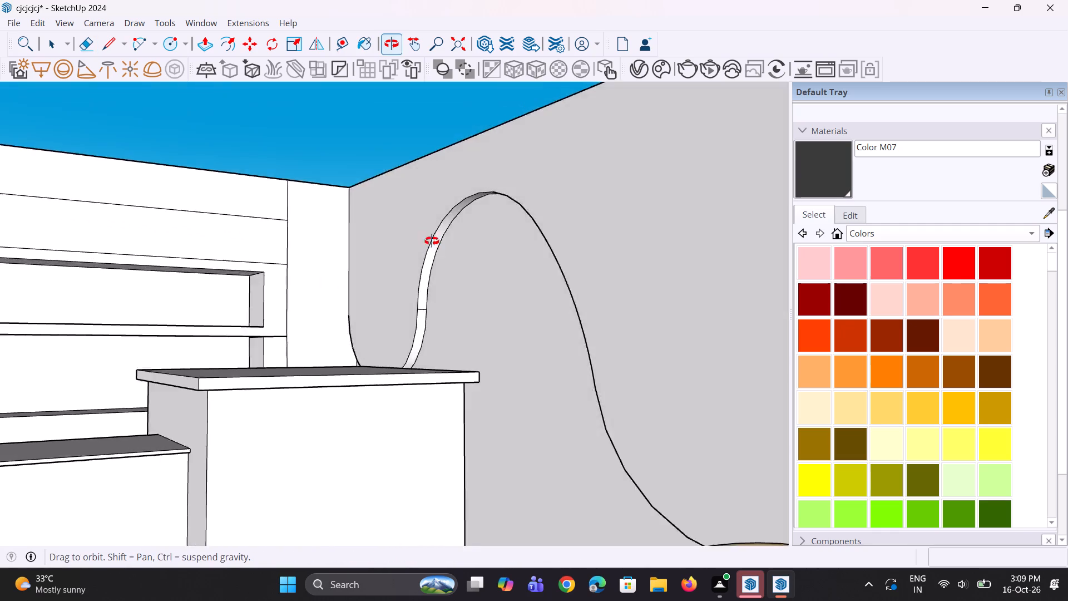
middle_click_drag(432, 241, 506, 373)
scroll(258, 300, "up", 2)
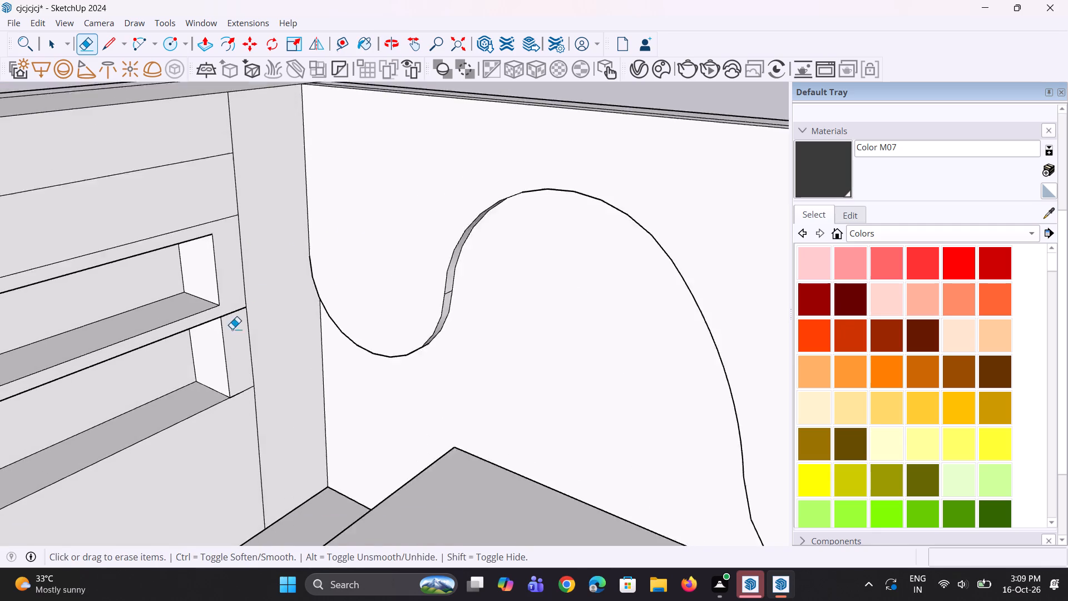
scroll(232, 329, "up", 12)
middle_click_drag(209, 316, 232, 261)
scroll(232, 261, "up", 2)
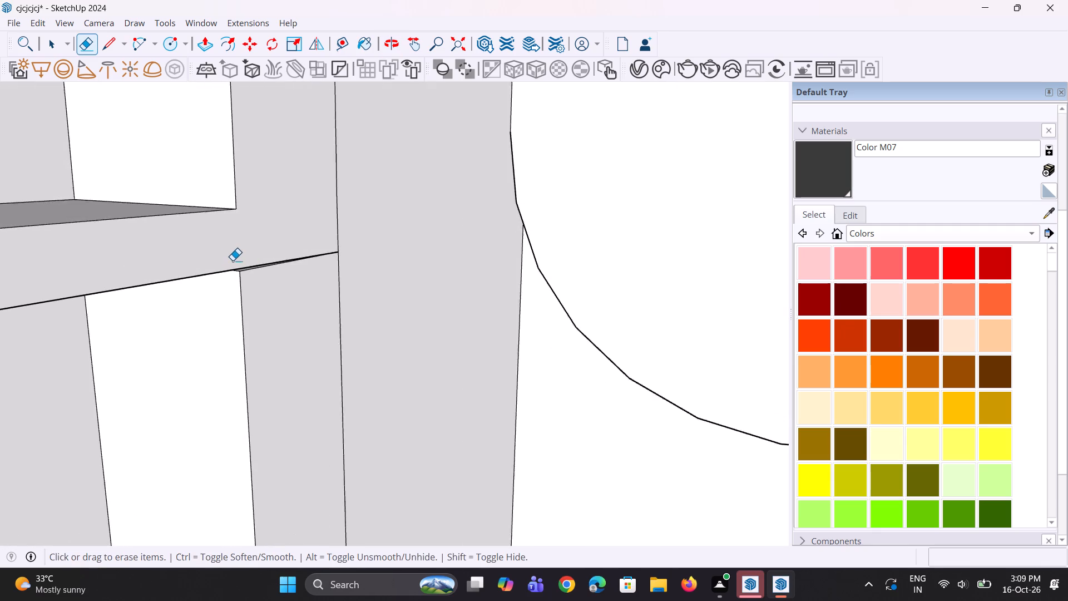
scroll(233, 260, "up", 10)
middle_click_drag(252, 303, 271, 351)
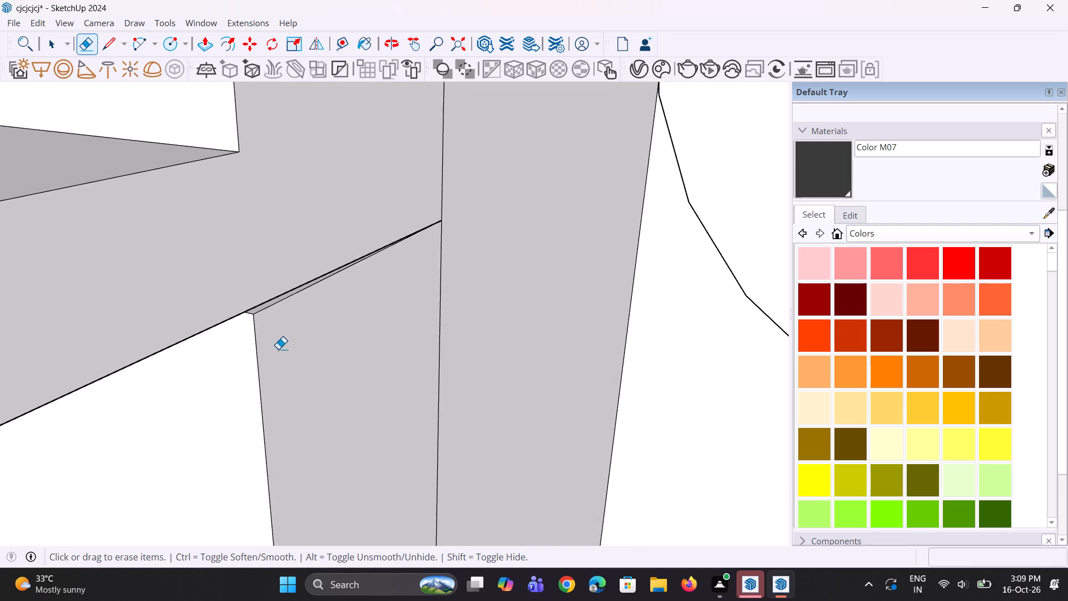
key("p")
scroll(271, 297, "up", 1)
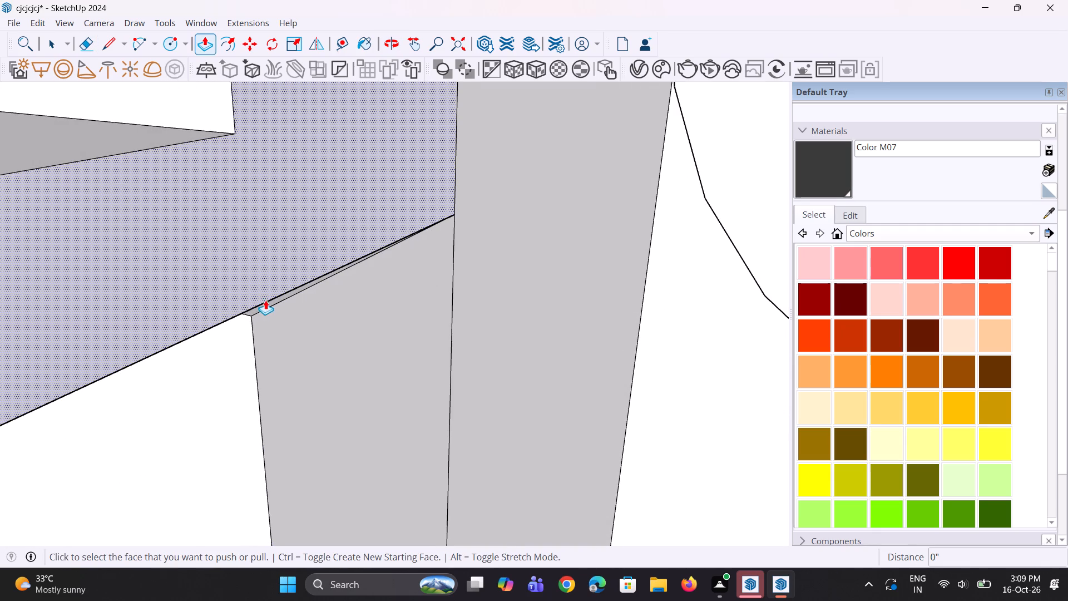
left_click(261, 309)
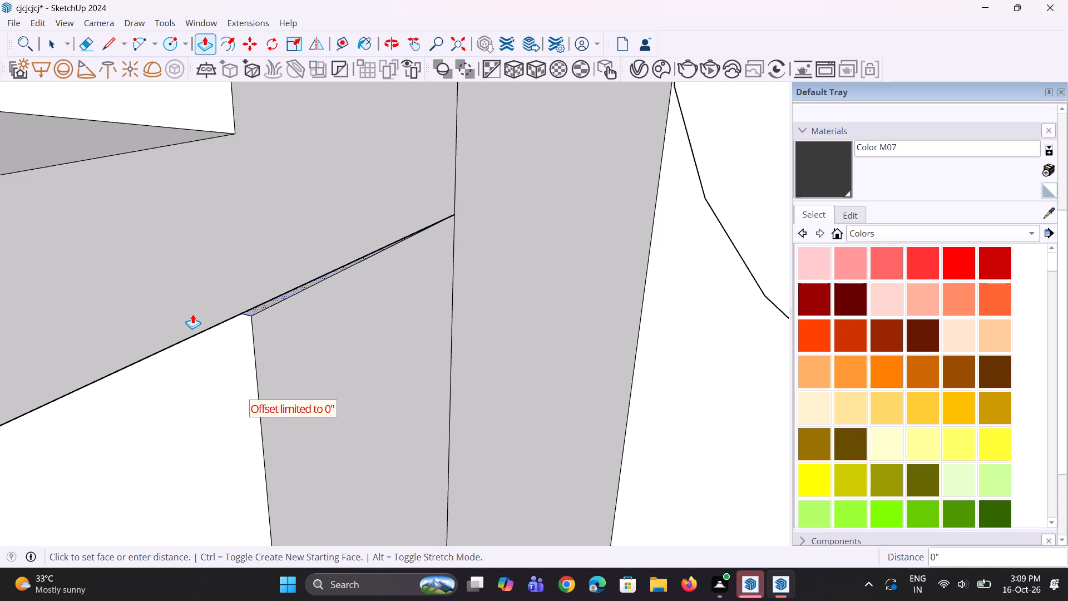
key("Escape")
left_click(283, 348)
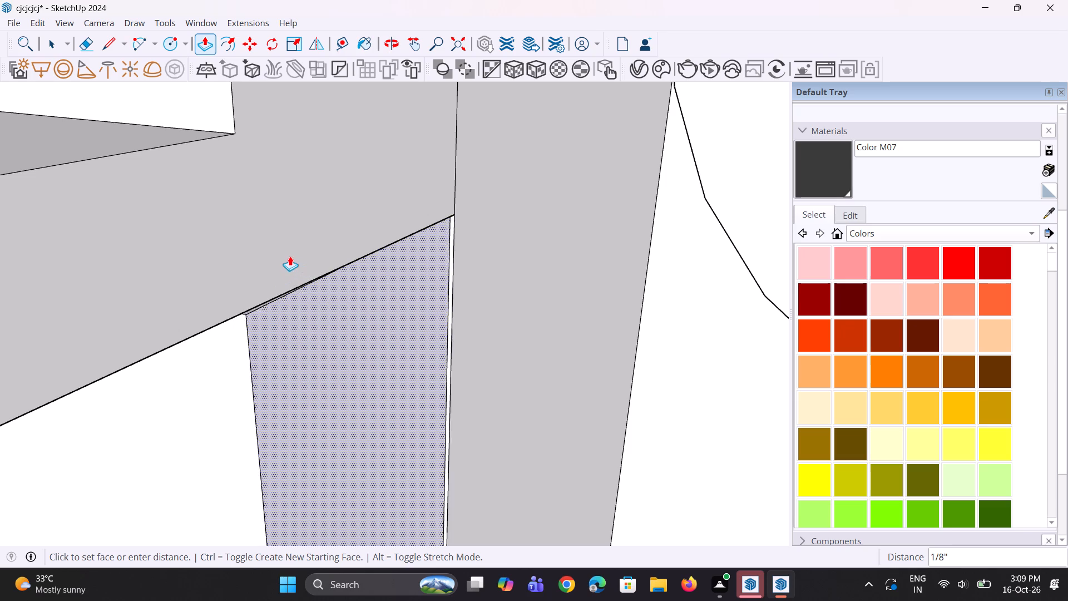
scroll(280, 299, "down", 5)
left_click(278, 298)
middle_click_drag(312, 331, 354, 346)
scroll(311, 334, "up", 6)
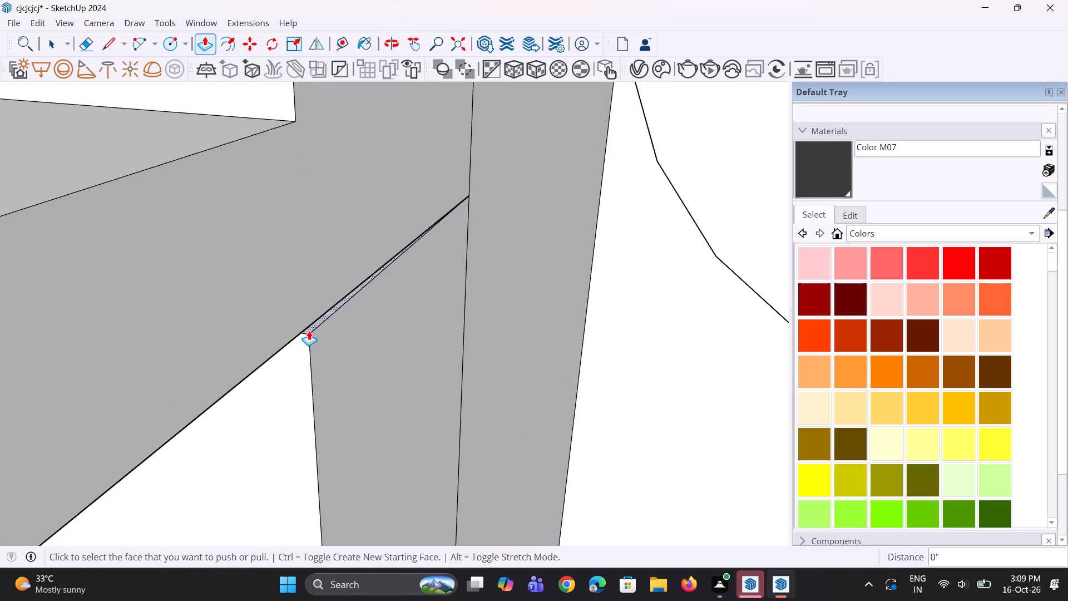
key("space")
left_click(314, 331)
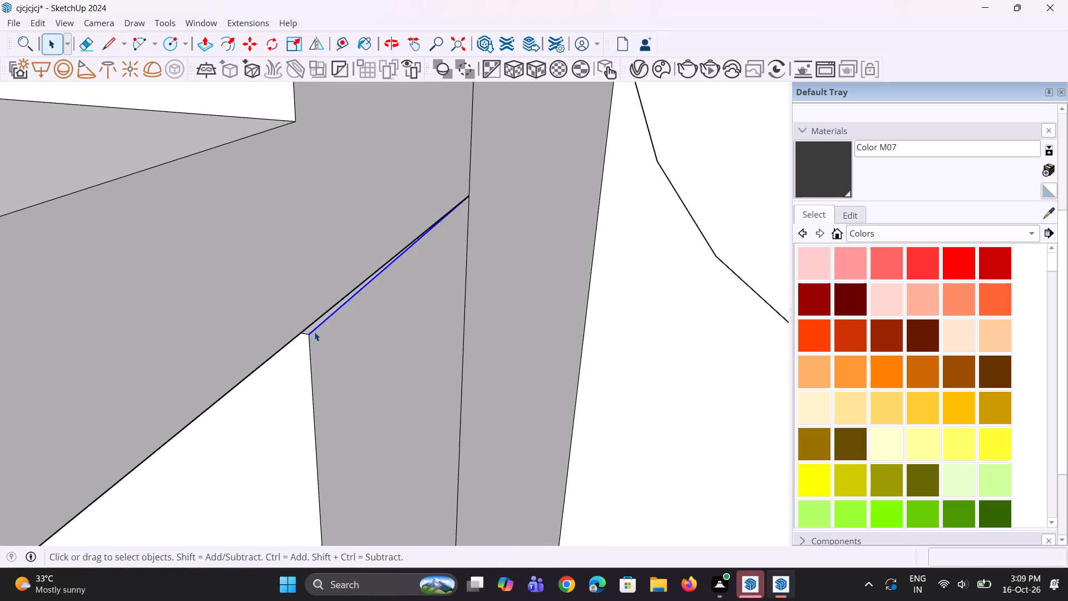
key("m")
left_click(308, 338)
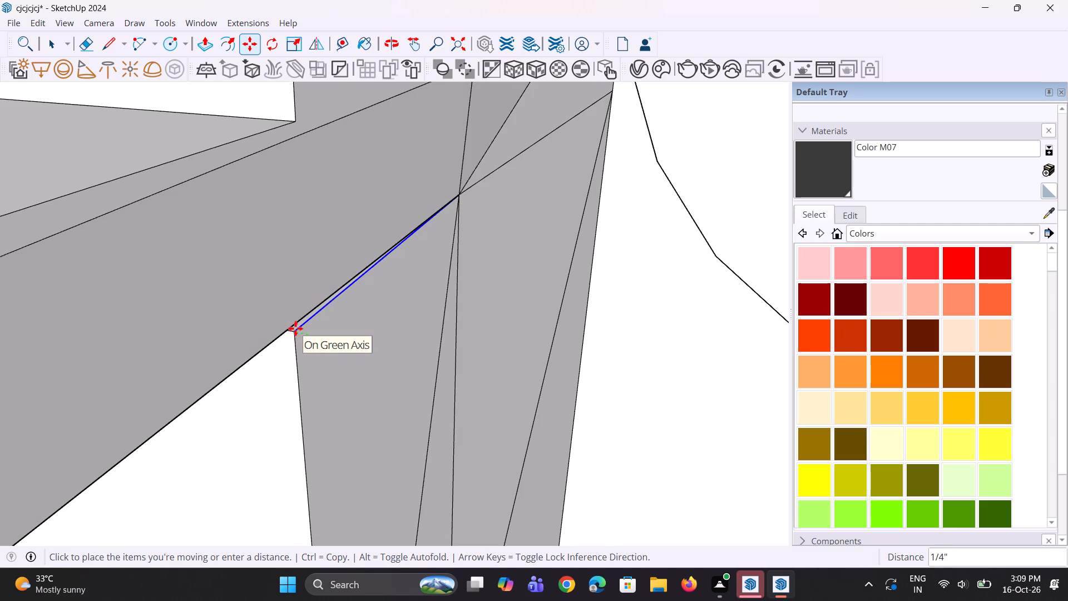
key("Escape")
Examine the joint between the strip and the lower recess's infill face up close and from below.
scroll(323, 359, "down", 11)
middle_click_drag(414, 368, 365, 368)
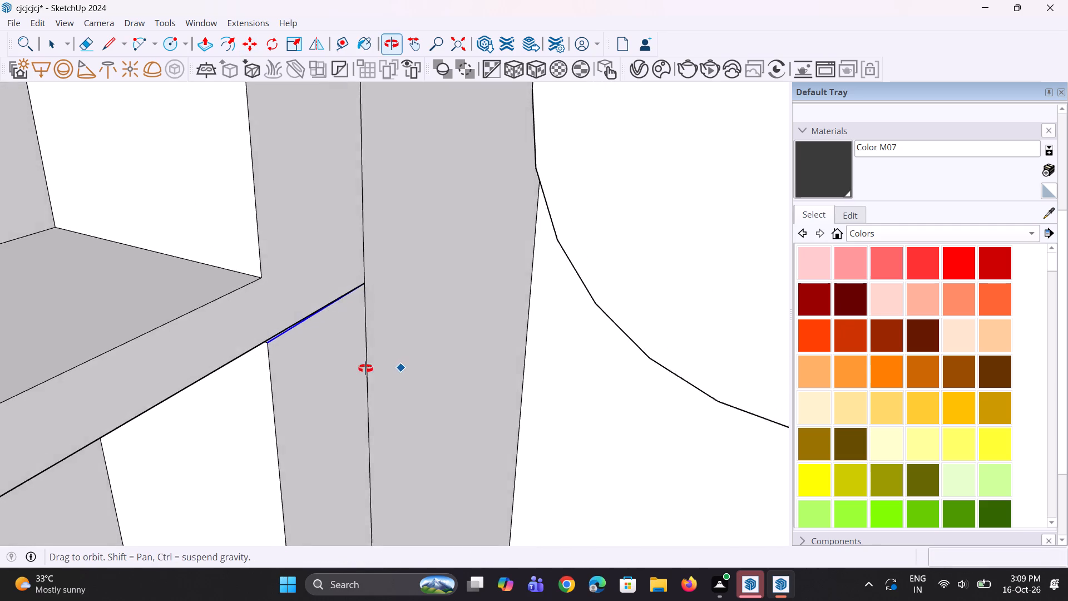
middle_click_drag(365, 368, 349, 371)
scroll(348, 371, "down", 11)
middle_click_drag(323, 438, 281, 252)
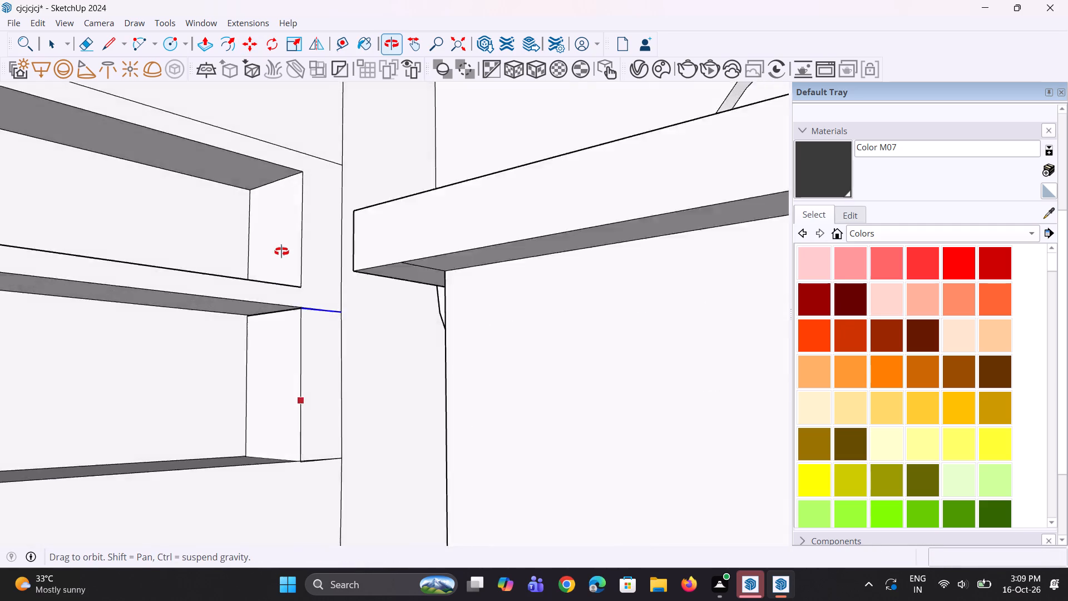
middle_click_drag(281, 252, 343, 269)
scroll(268, 317, "up", 6)
key("space")
scroll(311, 295, "up", 2)
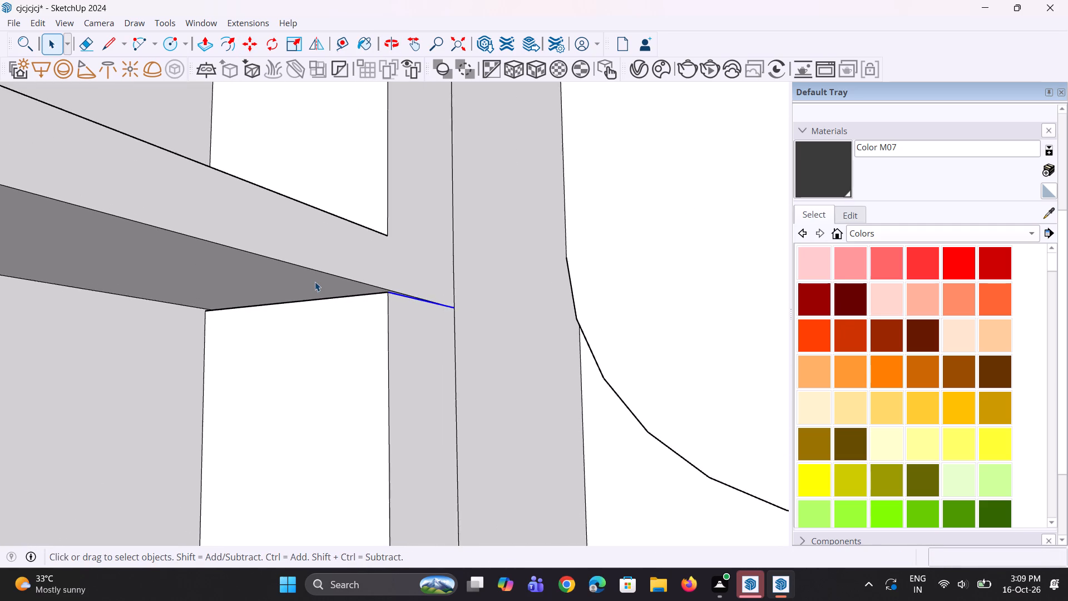
scroll(315, 282, "up", 3)
scroll(315, 309, "down", 16)
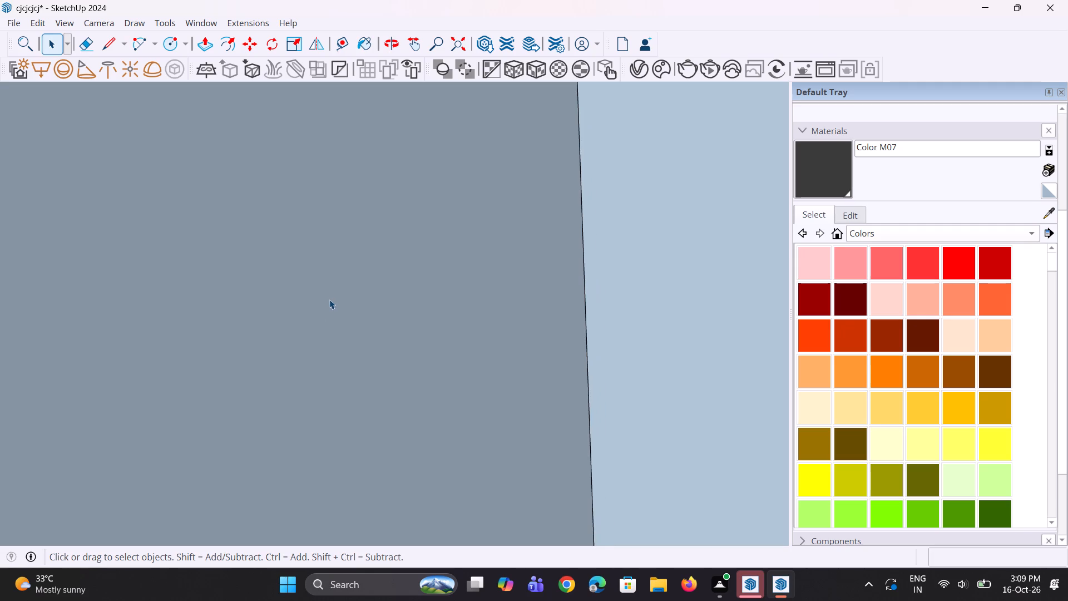
middle_click_drag(325, 329, 322, 354)
left_click(464, 45)
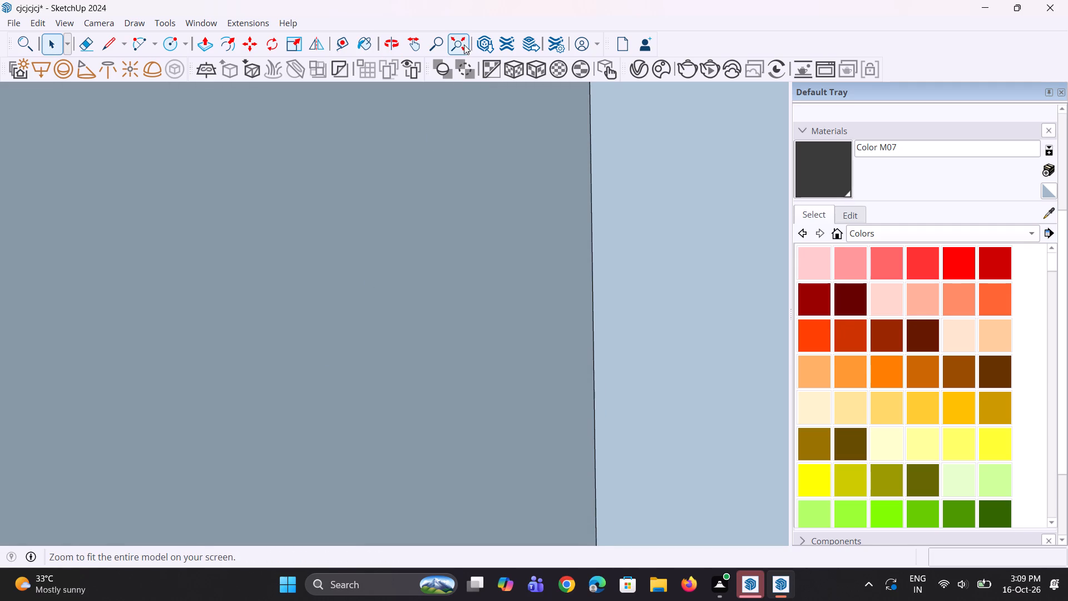
Push/pull the back faces of both shelf recesses behind the counter forward 1' 1 13/16", flush with the wall.
middle_click_drag(377, 293, 41, 379)
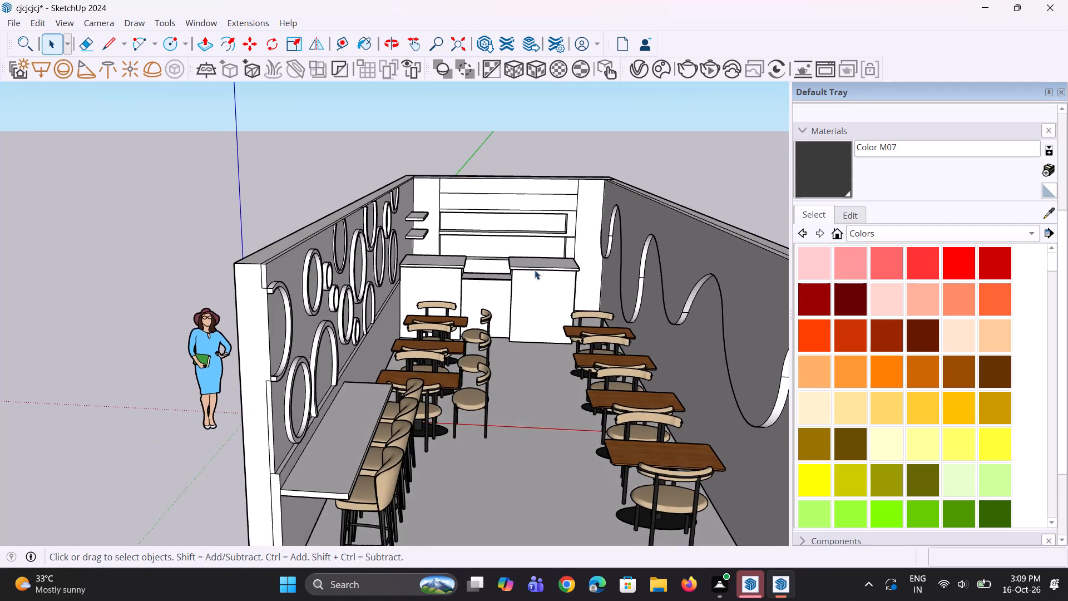
scroll(553, 254, "up", 3)
scroll(552, 194, "up", 6)
middle_click_drag(538, 263, 508, 321)
scroll(507, 256, "up", 3)
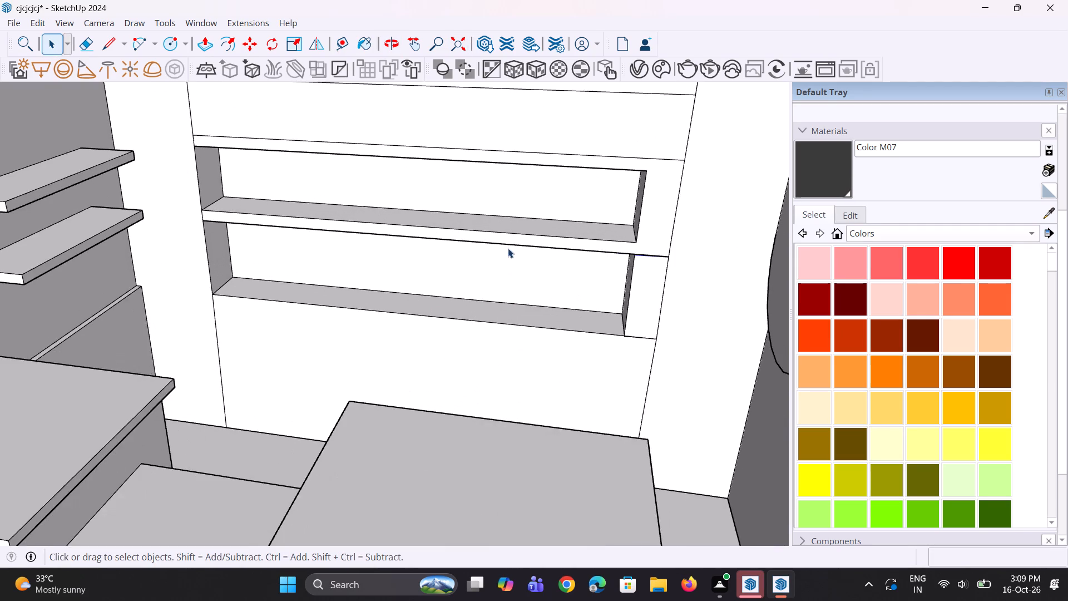
scroll(513, 242, "up", 1)
key("p")
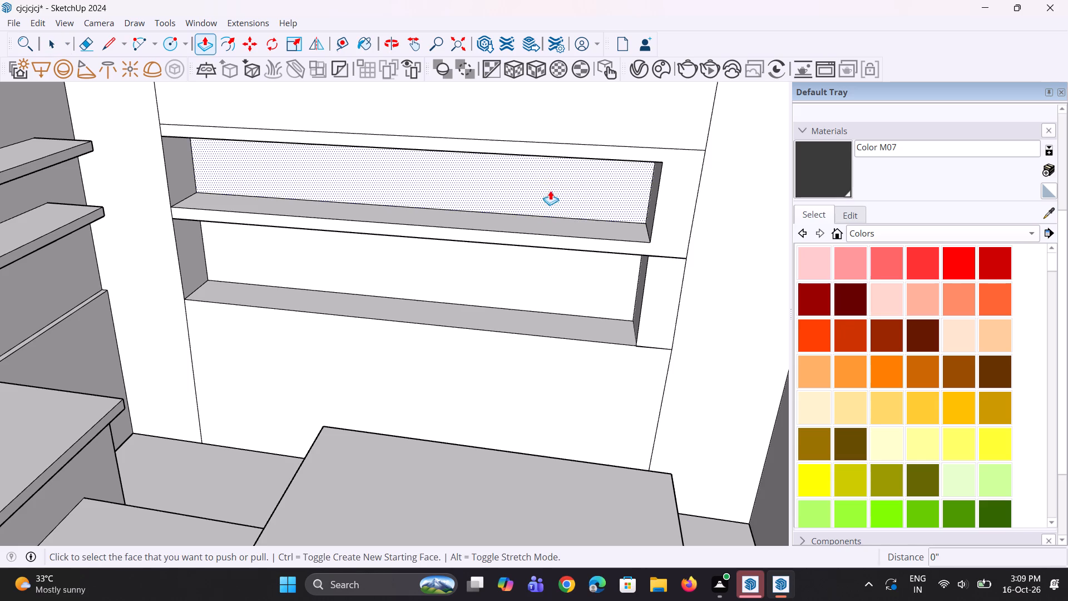
left_click(552, 179)
left_click(556, 233)
left_click(557, 262)
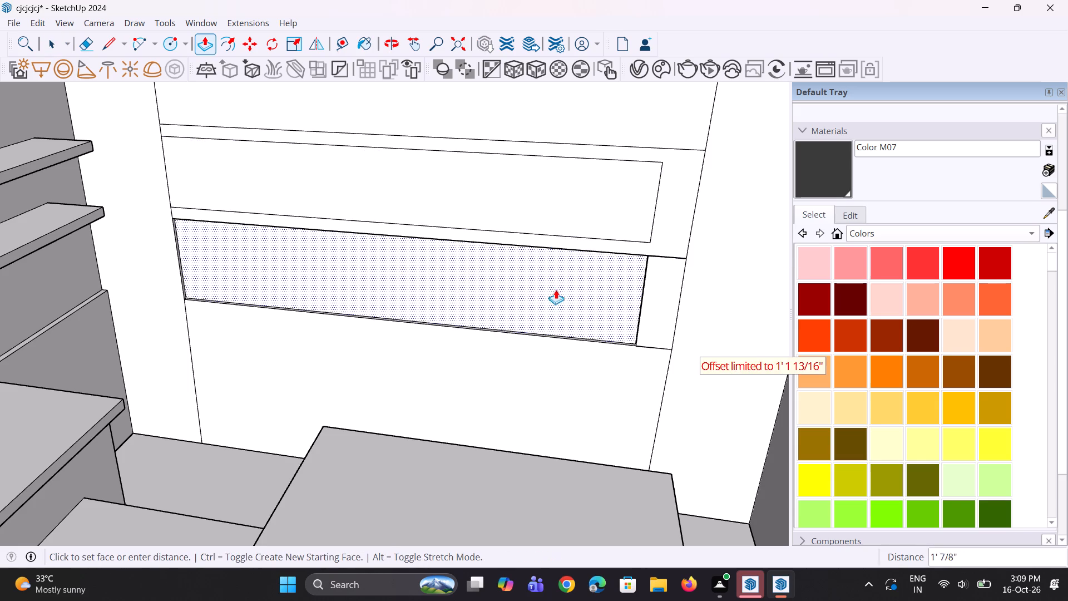
left_click(541, 336)
Erase the filled lower recess's outline: its top edge, the end edge nearest the wave wall, and the long lower seam edges.
middle_click_drag(607, 333, 607, 307)
scroll(683, 242, "up", 2)
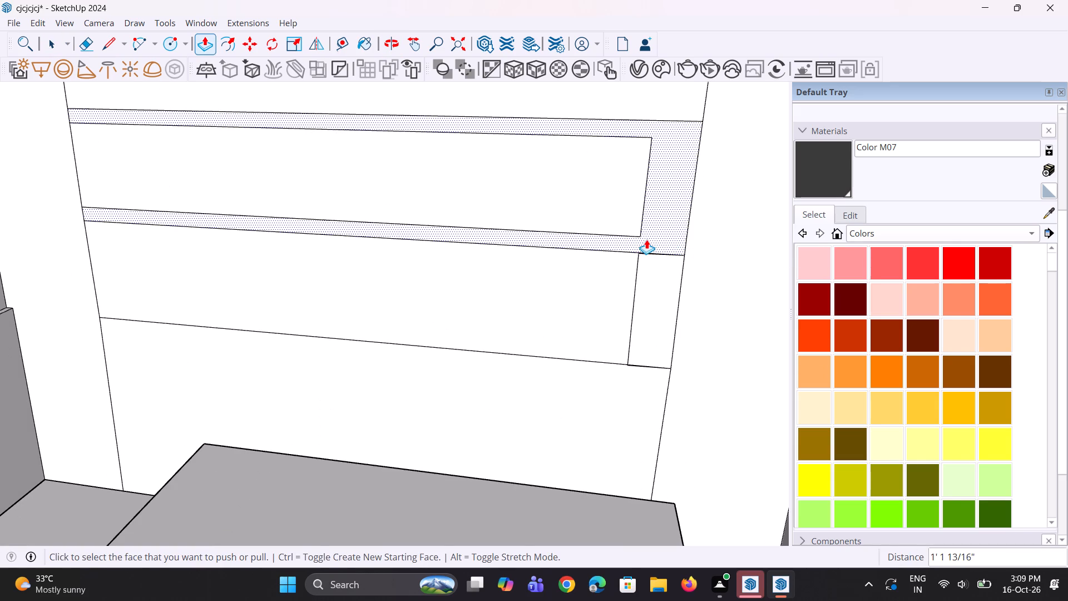
key("e")
left_click(651, 255)
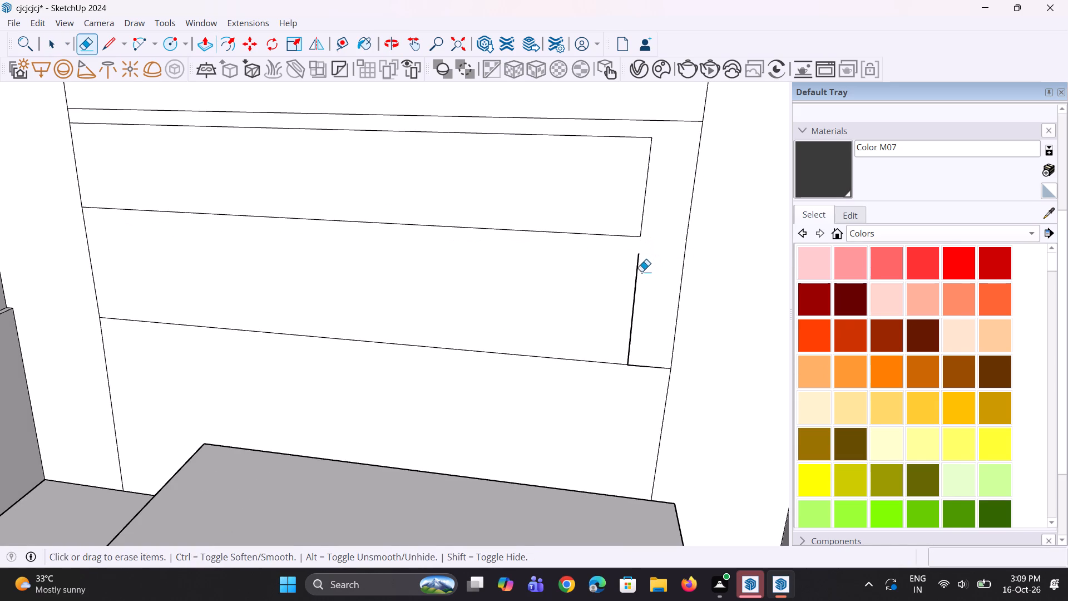
left_click(636, 280)
scroll(601, 307, "down", 3)
scroll(625, 332, "up", 2)
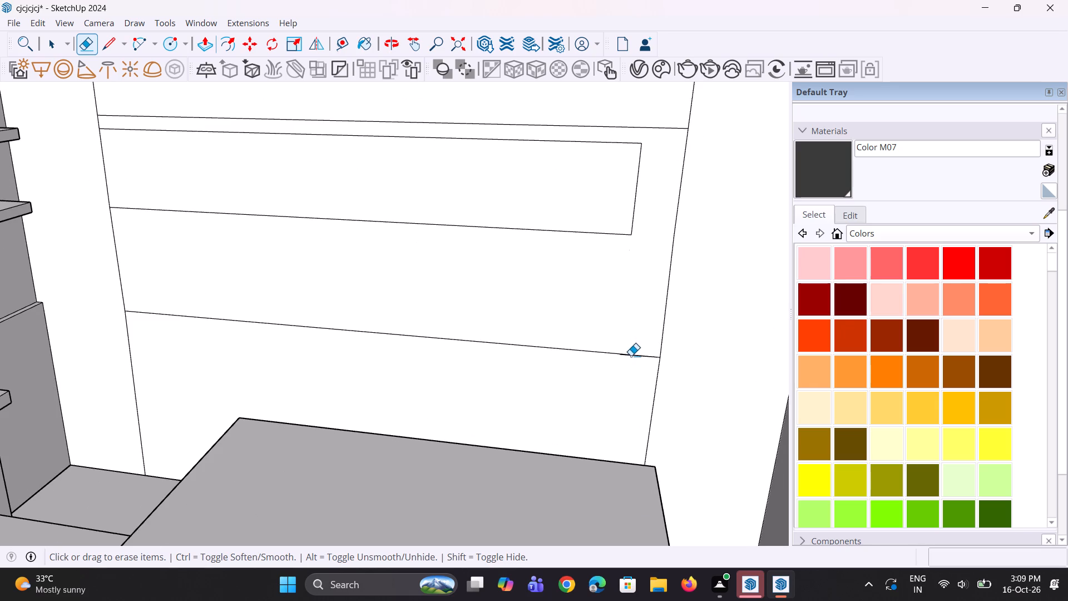
left_click(631, 356)
left_click(612, 353)
Copy the upper recess's rectangular face about 1' 8 13/16" down the wall, leaving a thin strip between the two rectangles.
middle_click_drag(462, 332, 461, 312)
key("space")
key("space")
left_click(538, 188)
key("m")
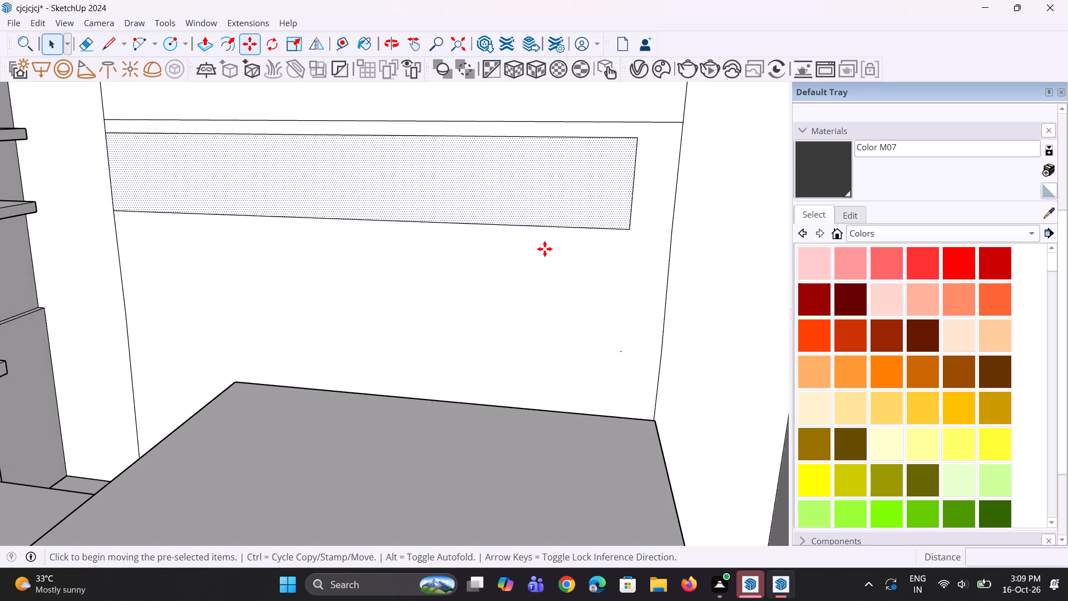
left_click(639, 136)
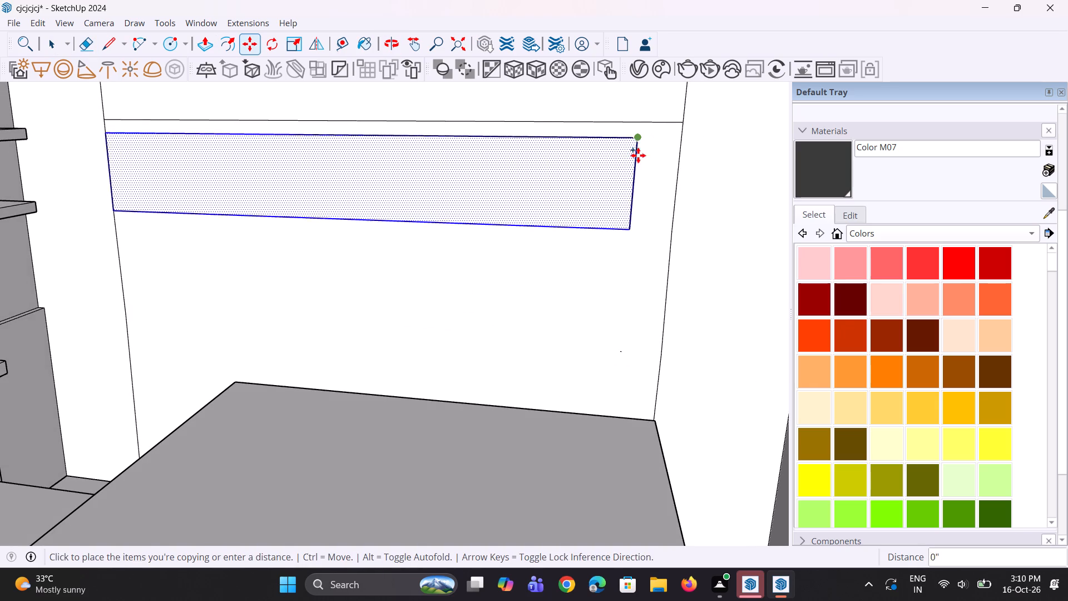
left_click(630, 247)
middle_click_drag(612, 290, 563, 300)
key("space")
key("space")
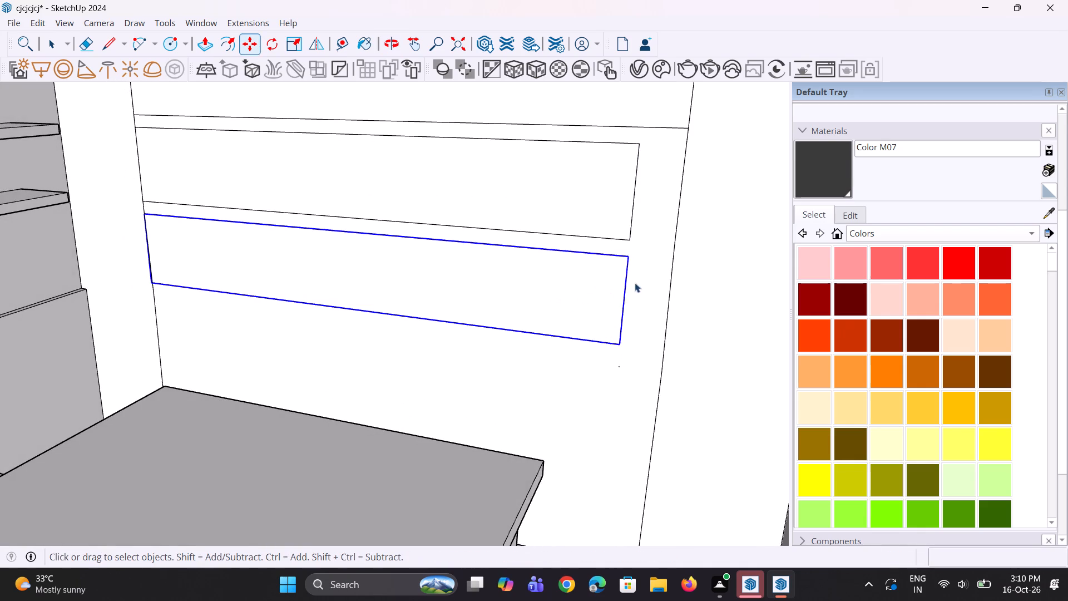
Push/pull the upper rectangle back into the wall as a shelf recess, and repeat the same depth on the lower one.
scroll(618, 283, "up", 1)
scroll(571, 294, "down", 3)
scroll(616, 351, "down", 4)
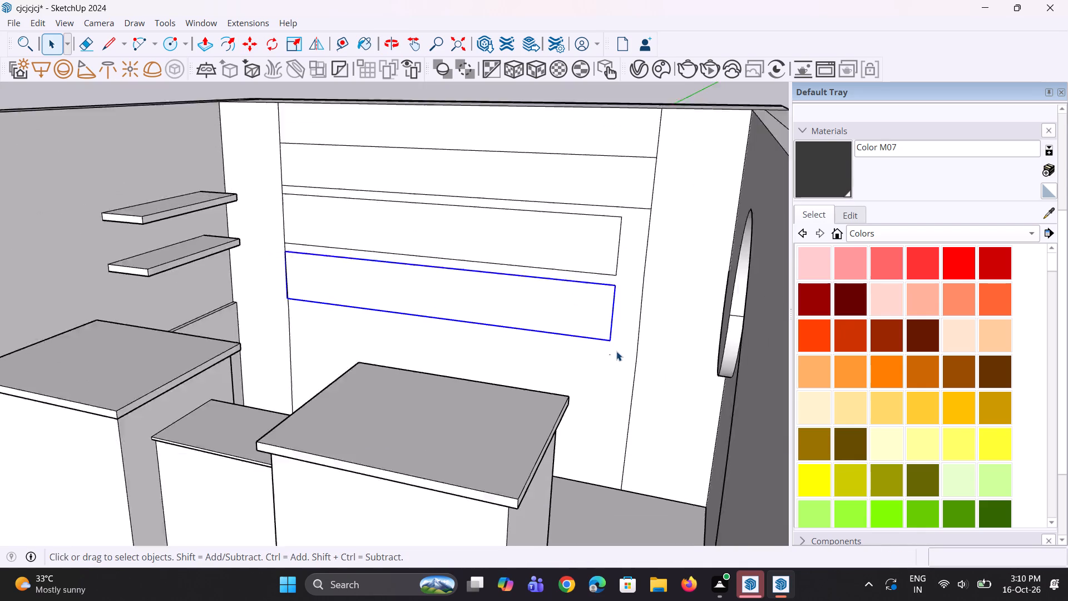
scroll(616, 351, "down", 1)
scroll(623, 252, "up", 3)
key("p")
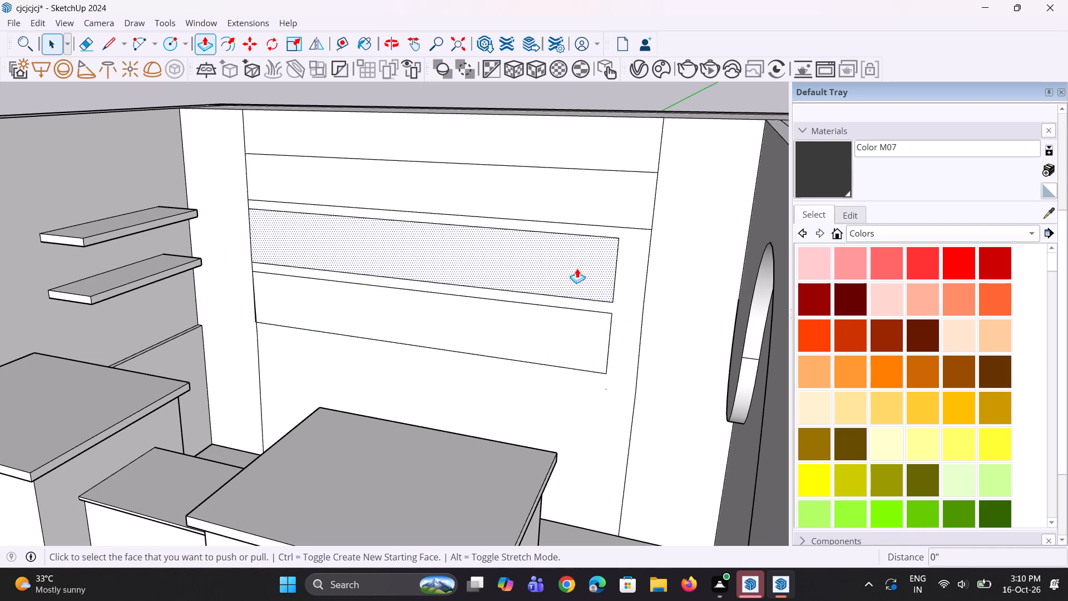
left_click(577, 268)
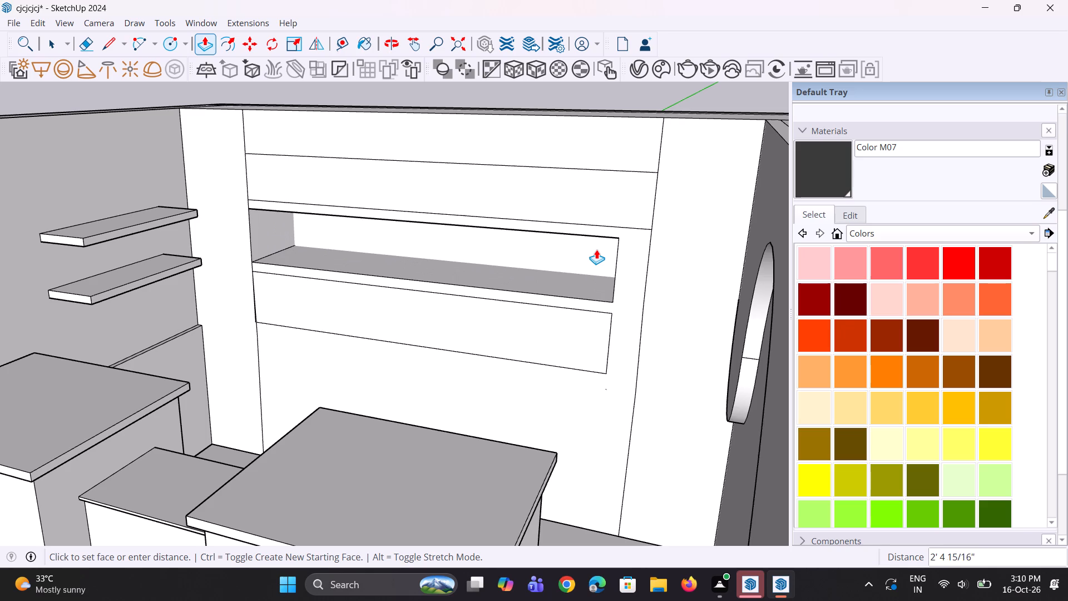
left_click(594, 253)
double_click(570, 333)
middle_click_drag(574, 338, 591, 328)
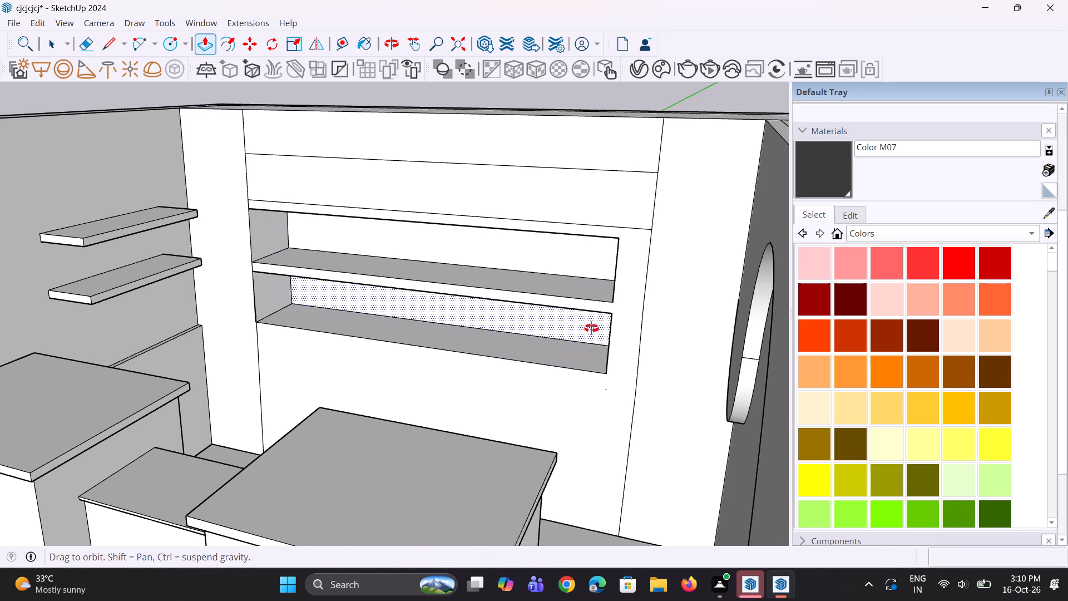
middle_click_drag(591, 328, 624, 283)
Erase the vertical seam segments between the shelf recesses and the wave wall, from just above the upper recess to the floor.
key("space")
key("space")
scroll(623, 305, "up", 4)
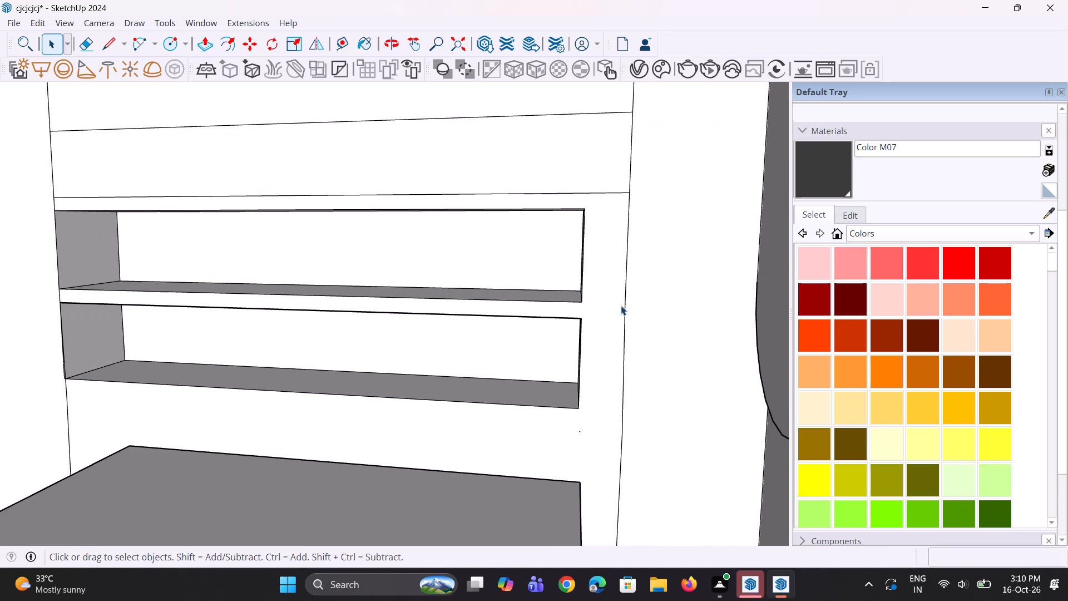
left_click(624, 308)
scroll(625, 307, "down", 4)
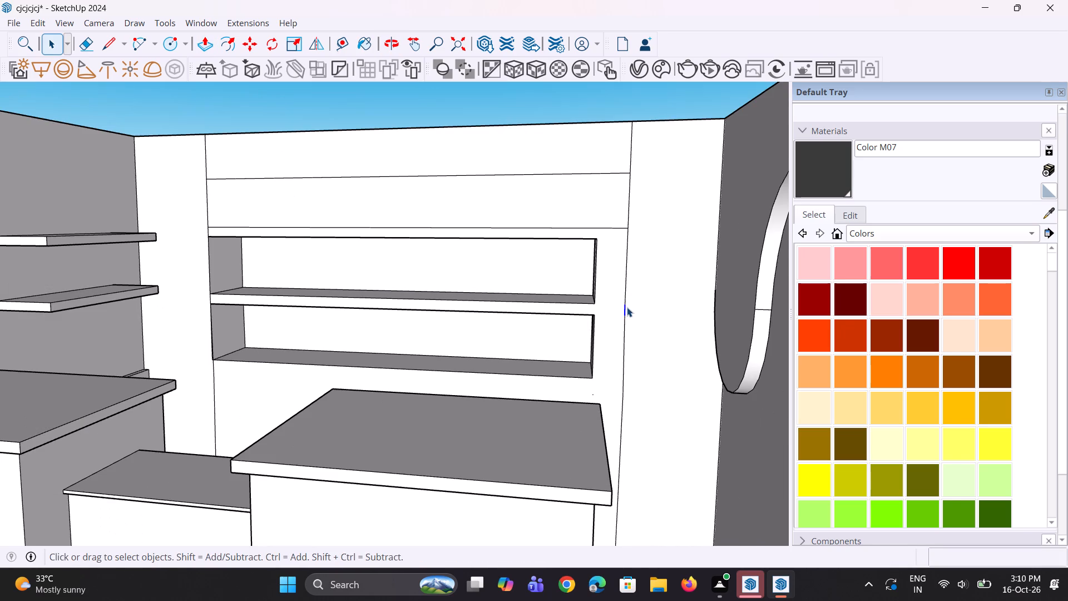
scroll(626, 312, "up", 4)
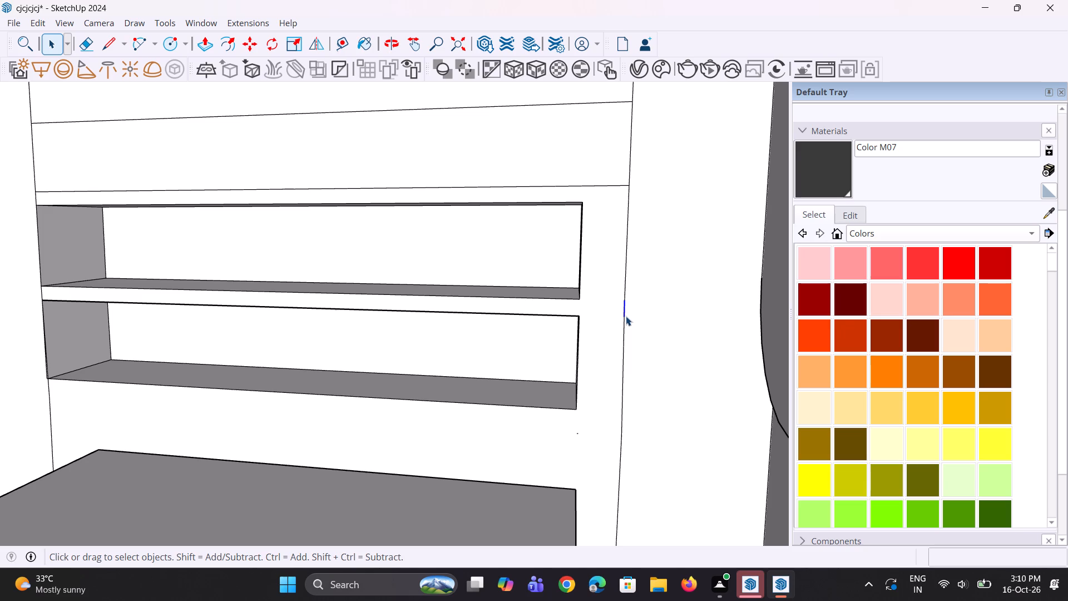
key("Delete")
left_click(625, 293)
key("Delete")
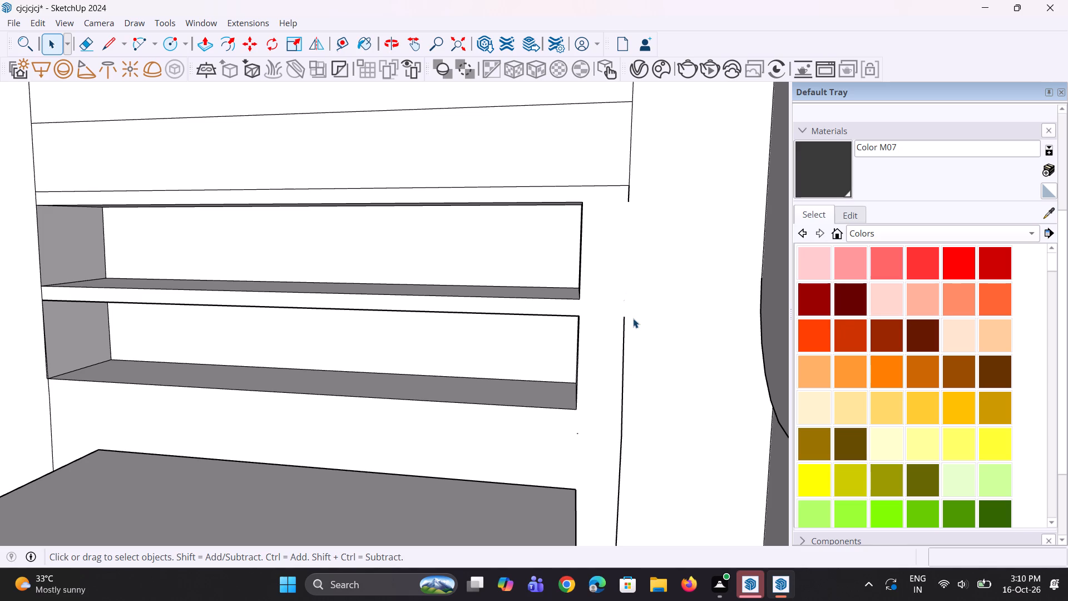
key("e")
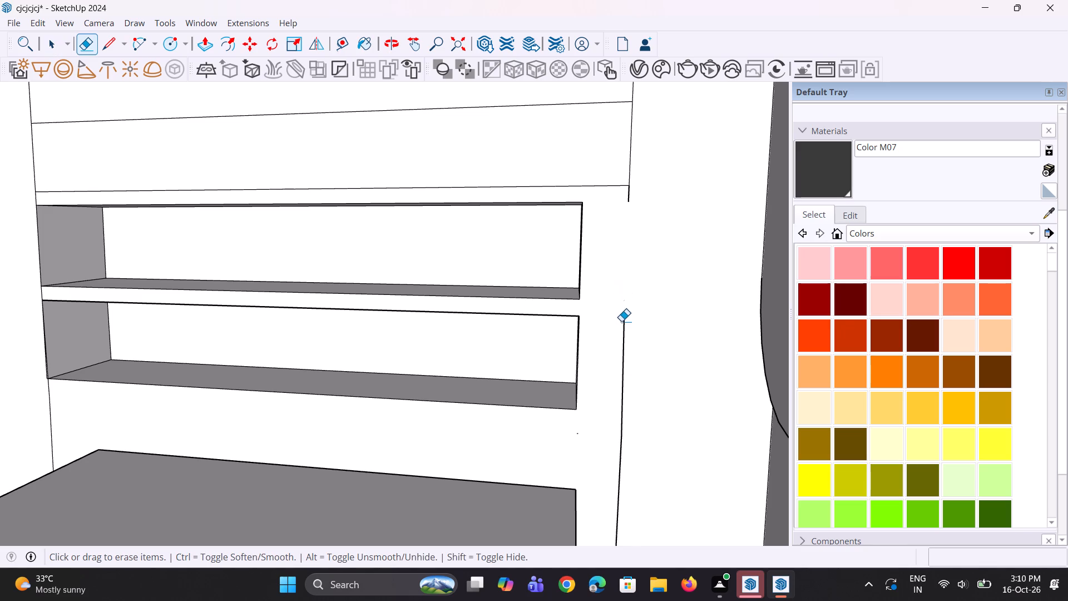
left_click(623, 323)
left_click(630, 196)
scroll(630, 197, "down", 9)
scroll(623, 352, "up", 3)
left_click(624, 353)
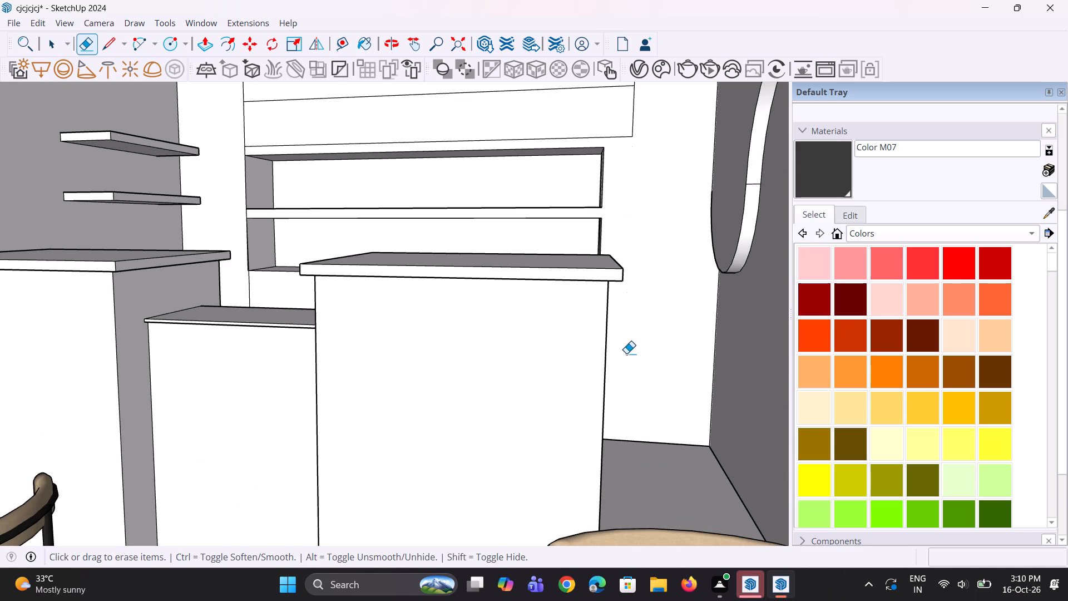
Erase the two remaining segments of that vertical seam above the recesses, up to the wall's top edge.
scroll(587, 391, "down", 5)
middle_click_drag(561, 275, 575, 287)
scroll(610, 159, "up", 5)
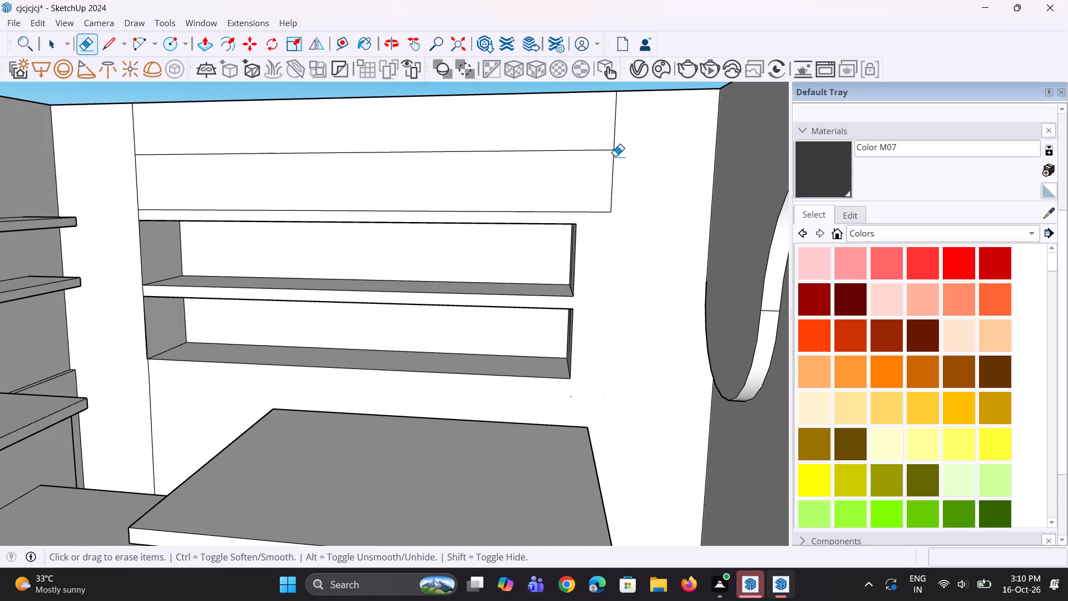
left_click(615, 161)
left_click(615, 144)
scroll(590, 251, "down", 3)
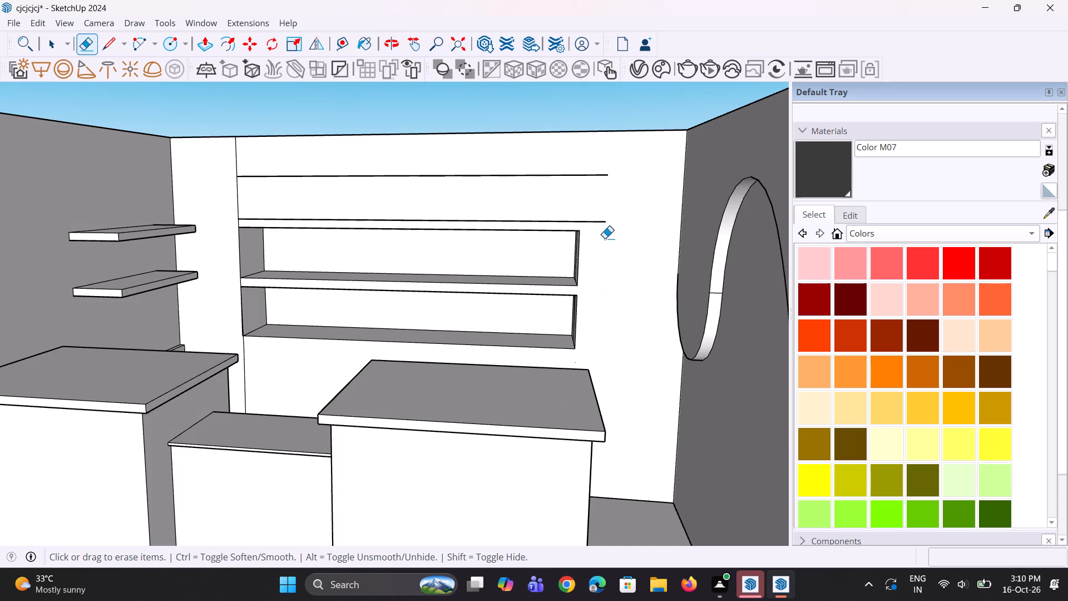
Draw a vertical line about 2' 4" long above the upper recess's end nearest the wave wall, up to the wall's top edge.
key("l")
scroll(570, 233, "up", 1)
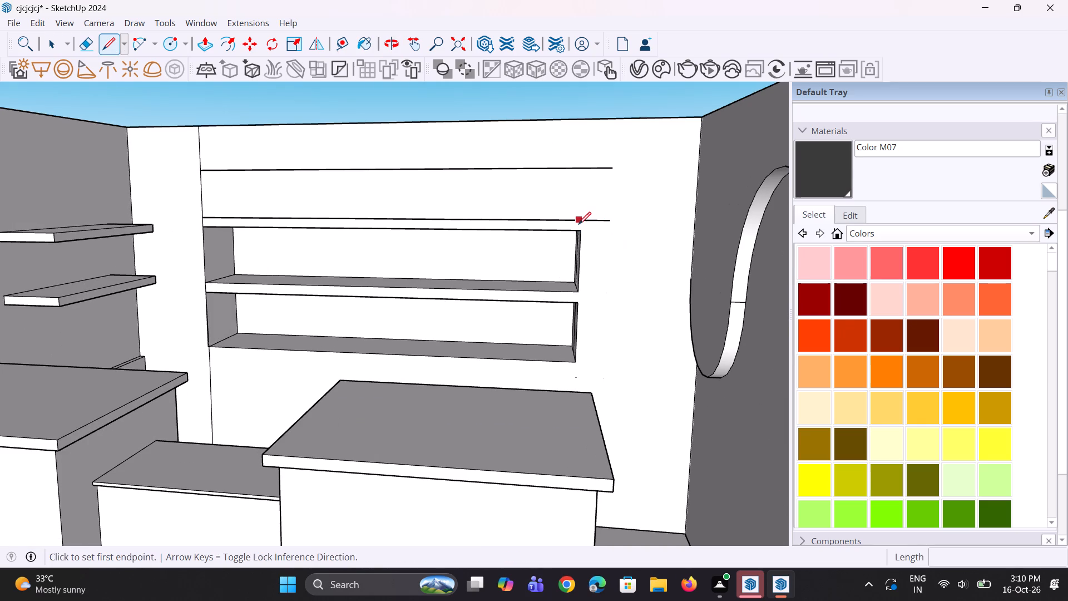
left_click(580, 219)
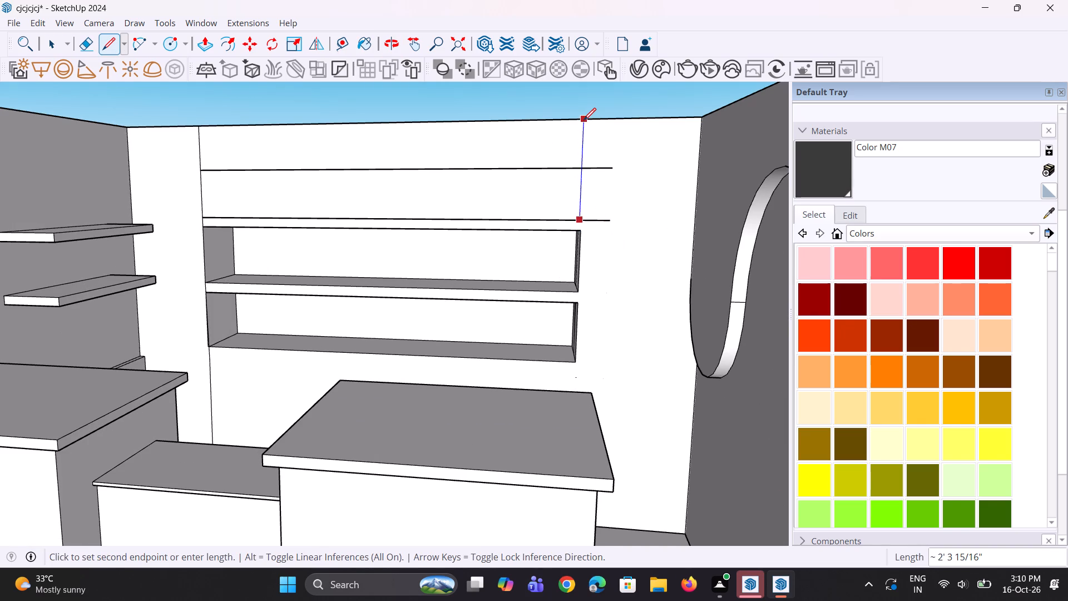
left_click(584, 120)
Erase the two short horizontal line ends that overhang the new vertical line towards the wave wall.
scroll(591, 181, "up", 2)
key("space")
scroll(592, 185, "up", 3)
key("e")
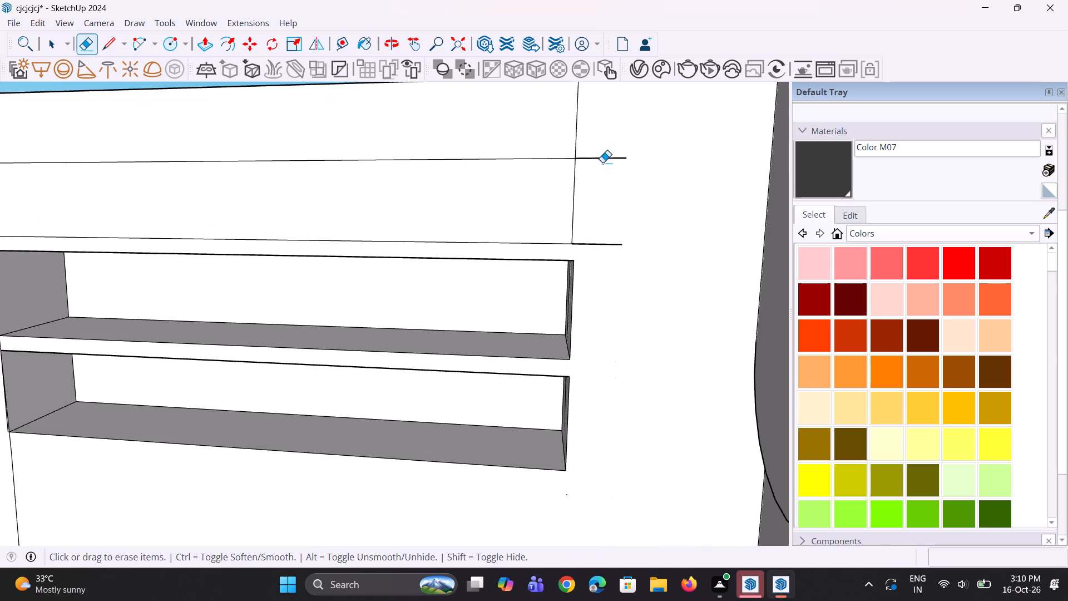
left_click(607, 158)
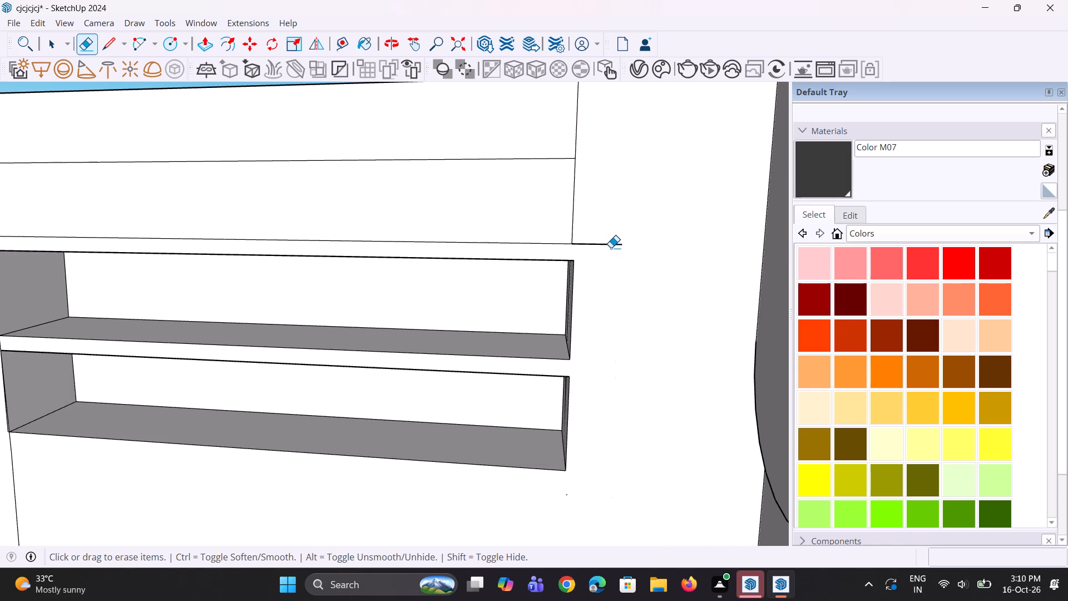
left_click(614, 247)
left_click(614, 246)
scroll(587, 263, "down", 5)
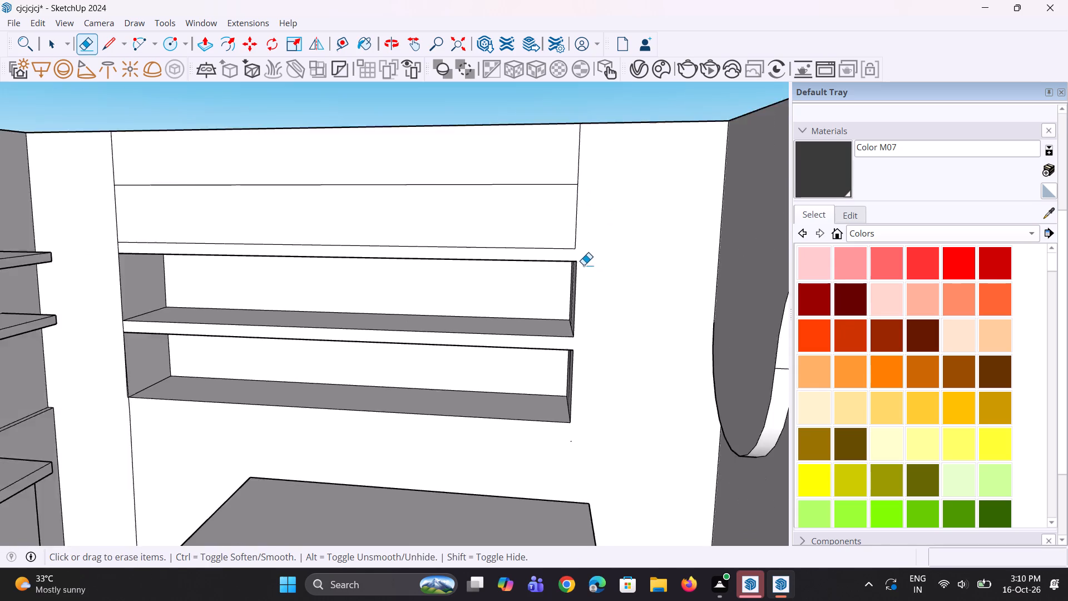
Draw a vertical line about 10' long from the back wall's top edge to the floor, just beyond the recess ends near the wave wall.
scroll(584, 265, "down", 4)
middle_click_drag(585, 270, 572, 258)
key("space")
key("space")
scroll(612, 273, "up", 3)
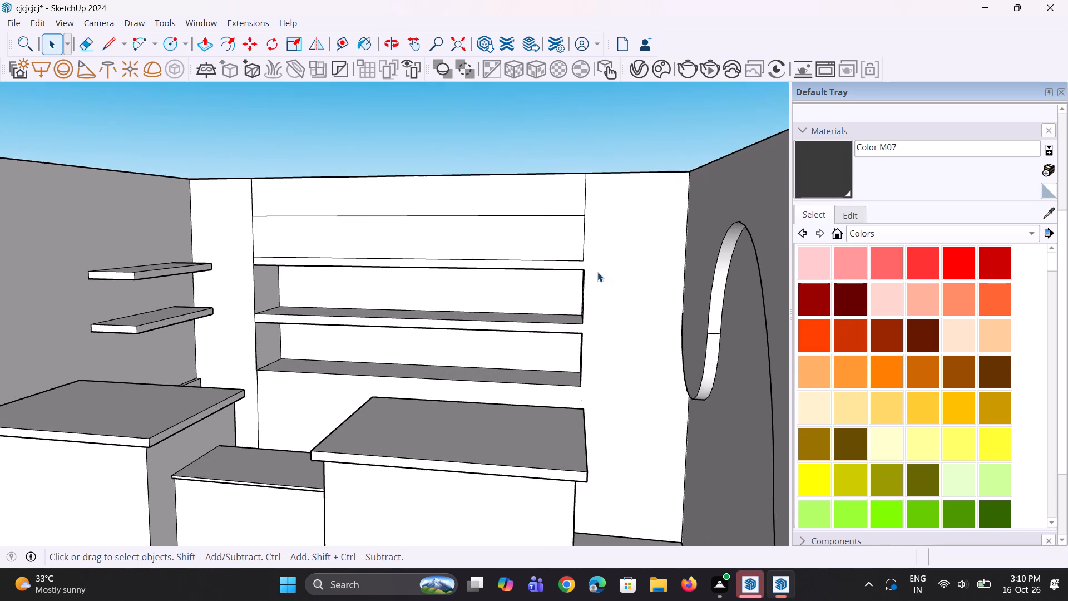
key("l")
scroll(595, 216, "up", 2)
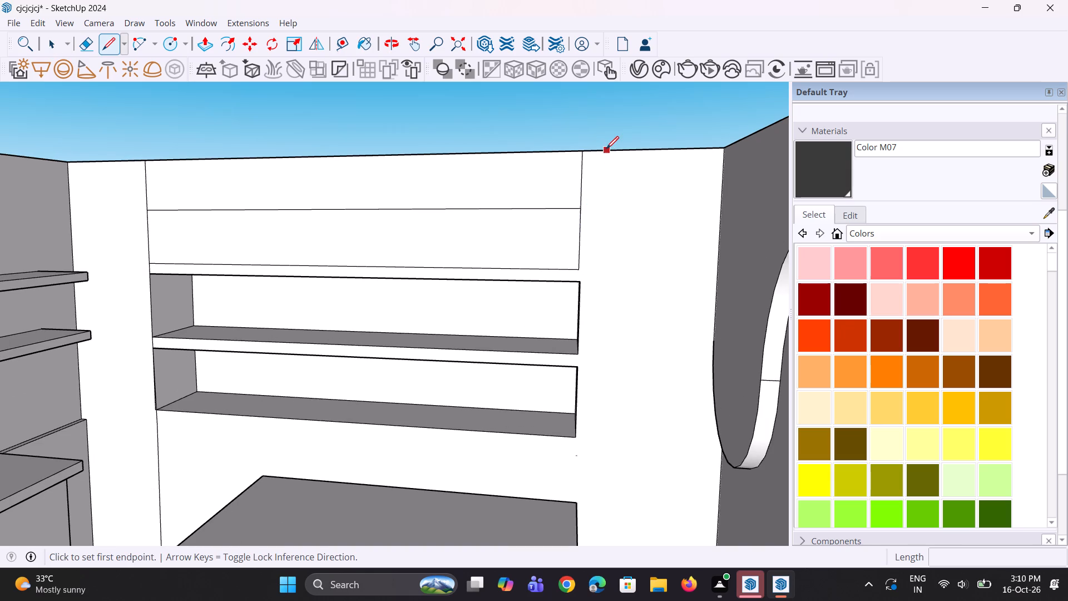
left_click(597, 150)
scroll(597, 386, "down", 4)
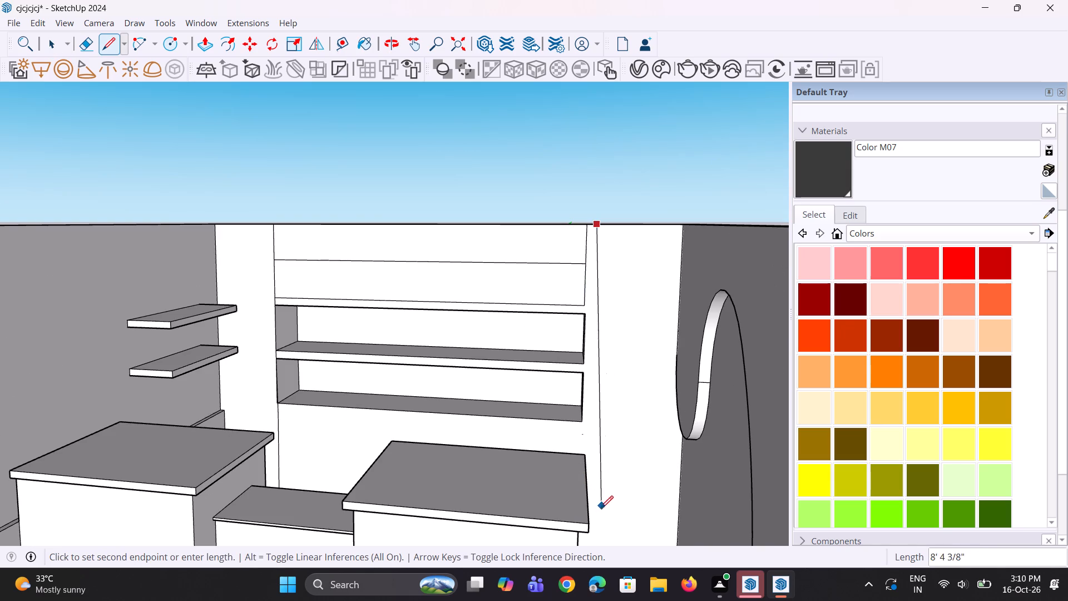
scroll(599, 509, "down", 5)
scroll(610, 487, "up", 1)
middle_click_drag(597, 510, 565, 552)
scroll(614, 530, "up", 4)
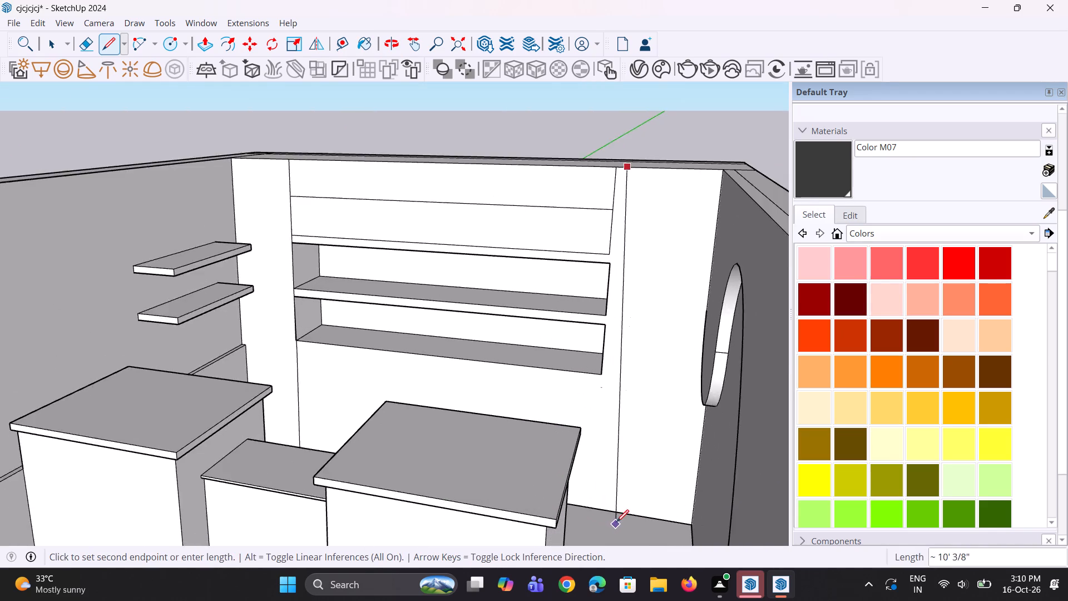
scroll(616, 522, "up", 3)
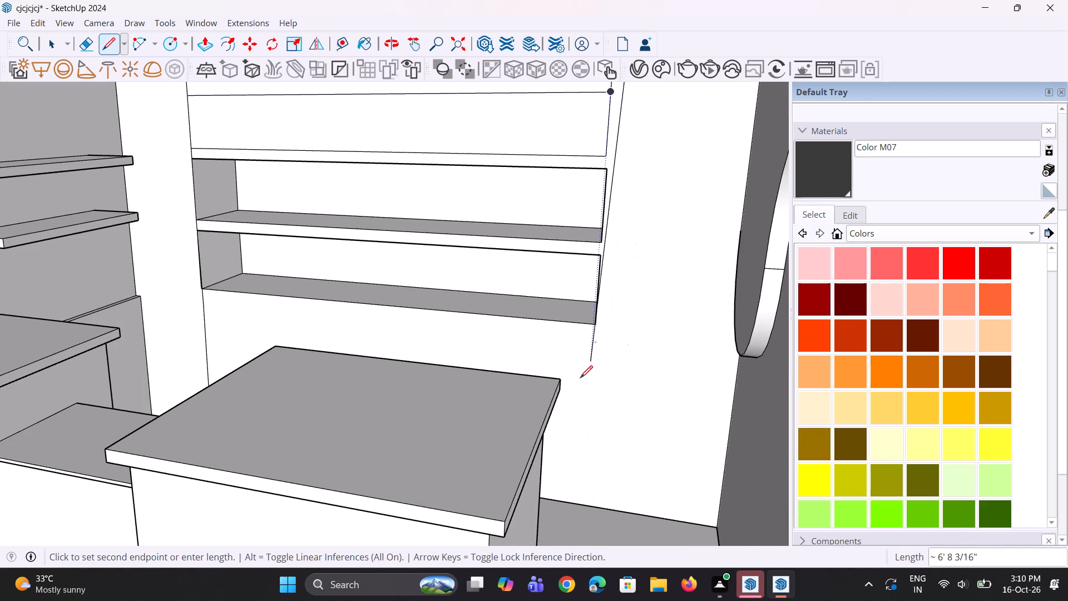
left_click(592, 509)
scroll(599, 505, "down", 6)
middle_click_drag(619, 486, 632, 456)
key("space")
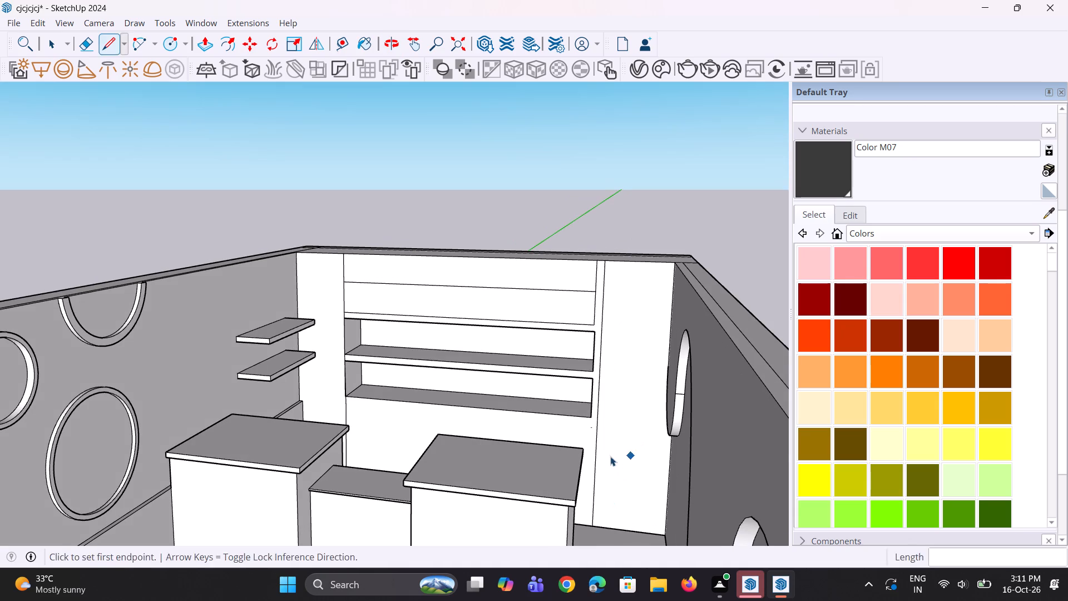
Copy the full-height vertical line about 2' 3 9/16" along the back wall towards the wave wall.
key("space")
left_click(596, 454)
scroll(568, 541, "up", 3)
scroll(617, 527, "up", 1)
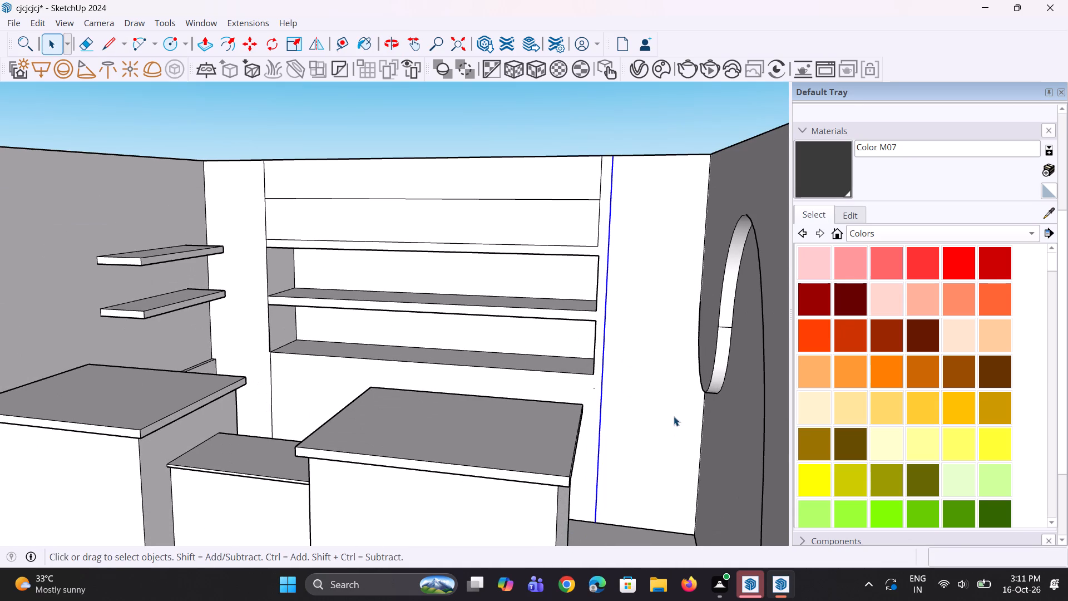
key("m")
scroll(606, 518, "up", 2)
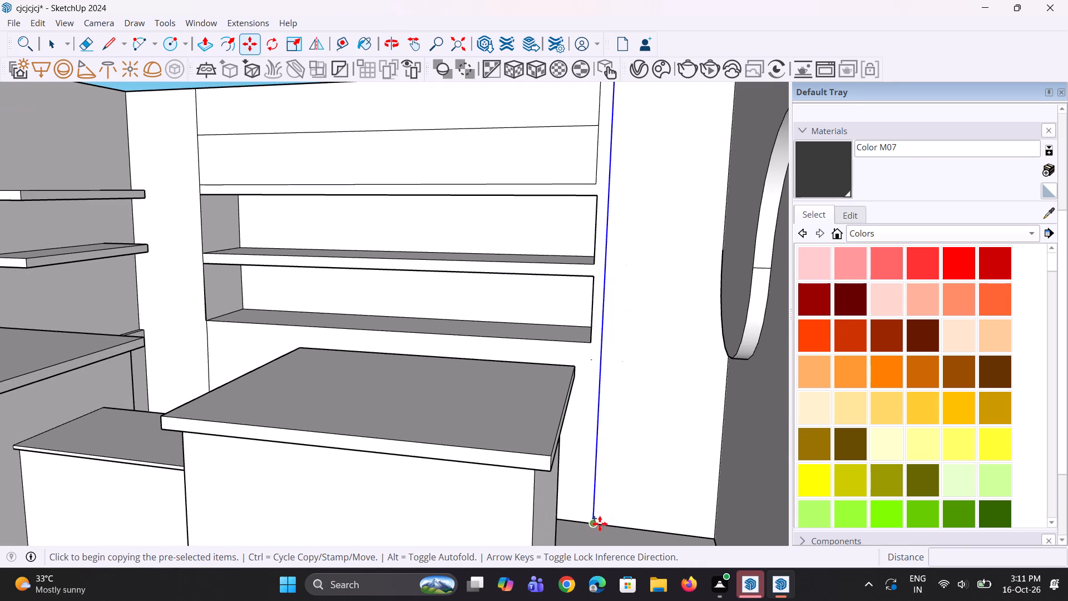
left_click(599, 525)
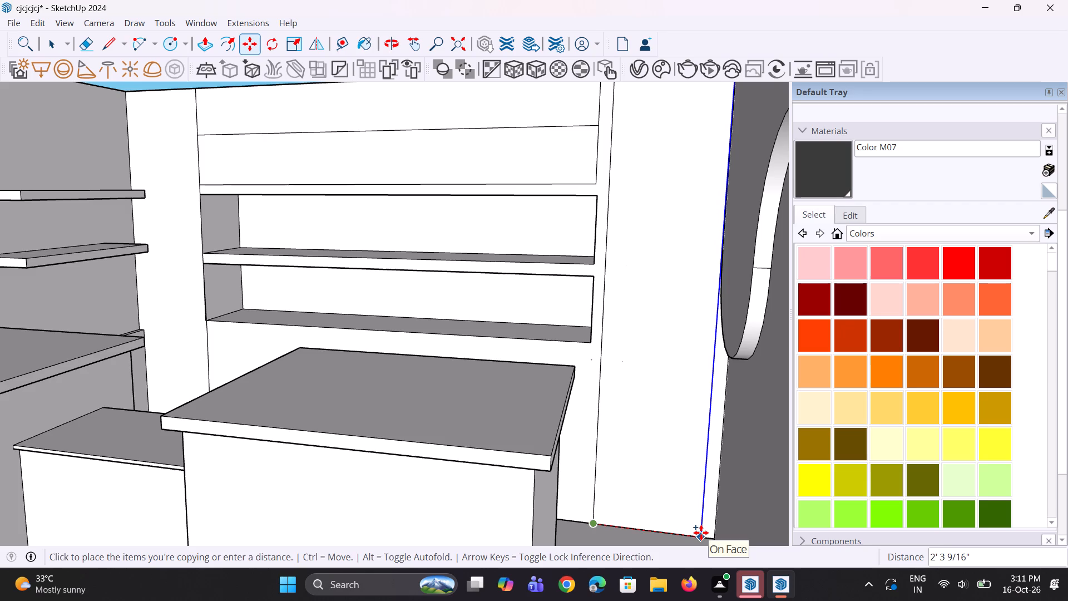
left_click(701, 533)
Push the tall panel face between the two vertical lines back about 2' 3 3/4" into the back wall.
middle_click_drag(692, 430, 703, 427)
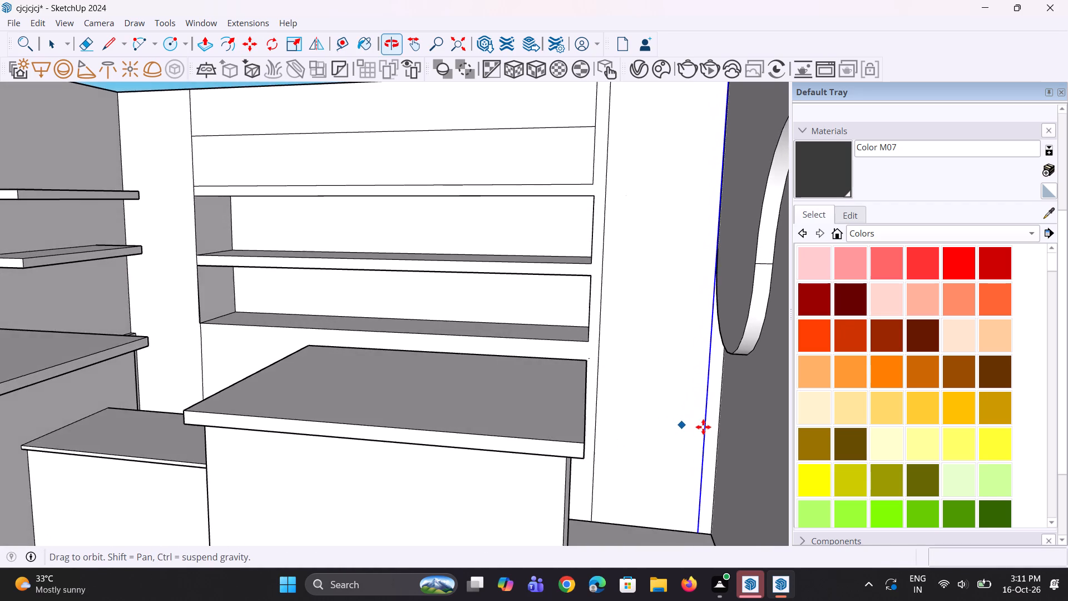
scroll(703, 427, "down", 4)
middle_click_drag(701, 425, 666, 421)
key("space")
key("space")
left_click(680, 410)
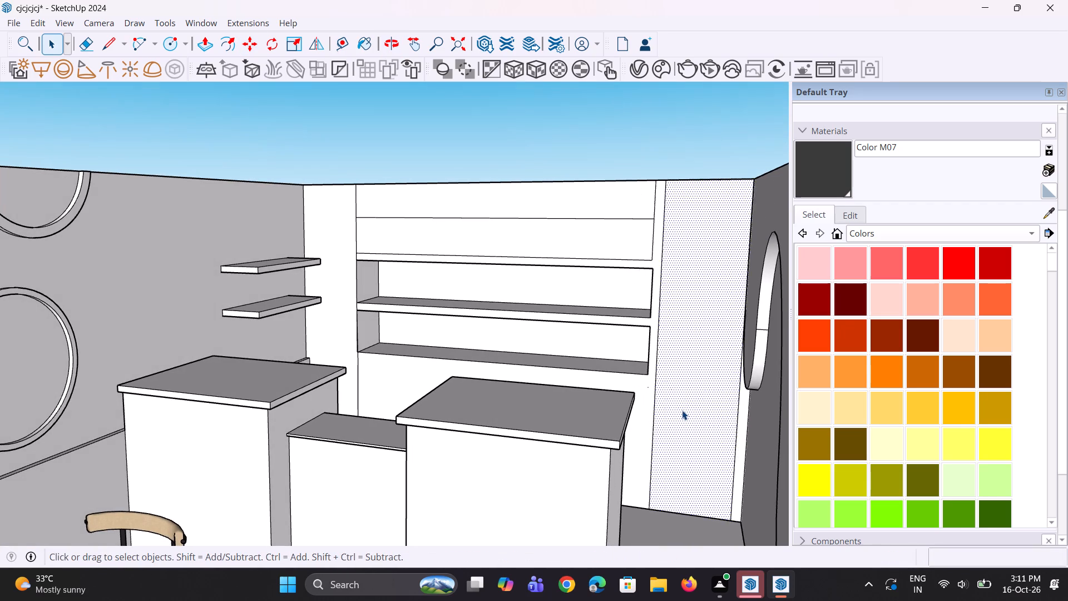
scroll(686, 403, "down", 5)
middle_click_drag(703, 393, 678, 427)
scroll(704, 382, "up", 2)
scroll(679, 407, "down", 3)
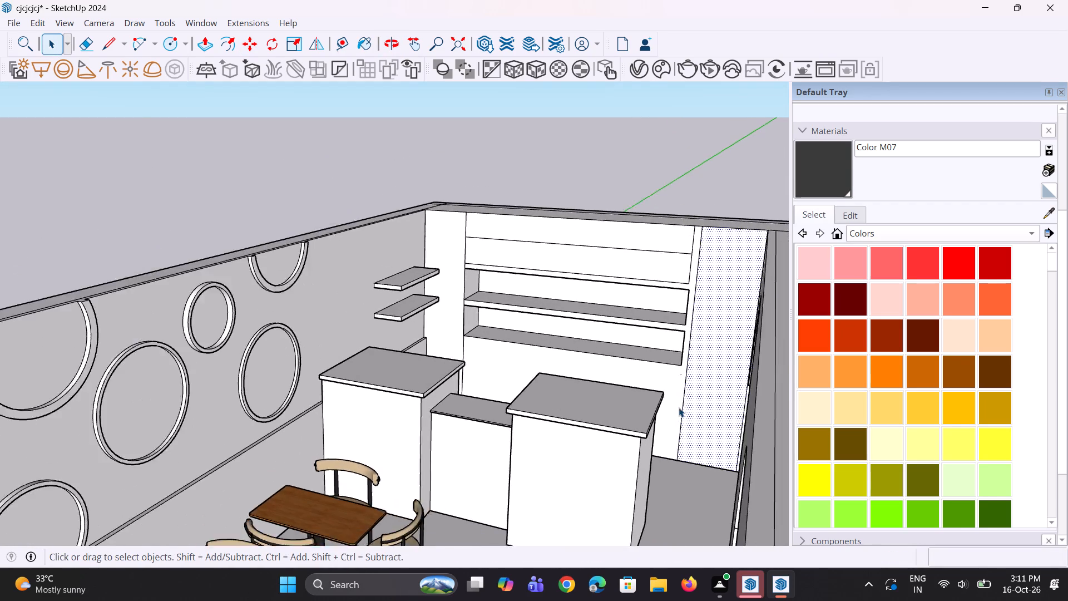
scroll(679, 407, "down", 2)
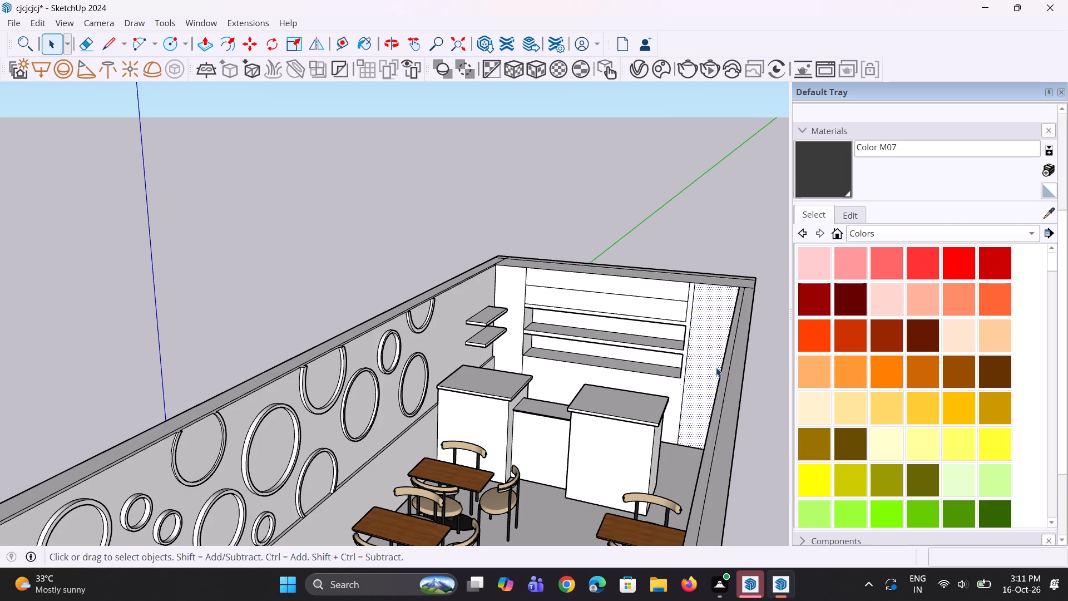
scroll(484, 252, "down", 5)
middle_click_drag(558, 321, 584, 341)
scroll(573, 334, "up", 1)
scroll(638, 284, "up", 8)
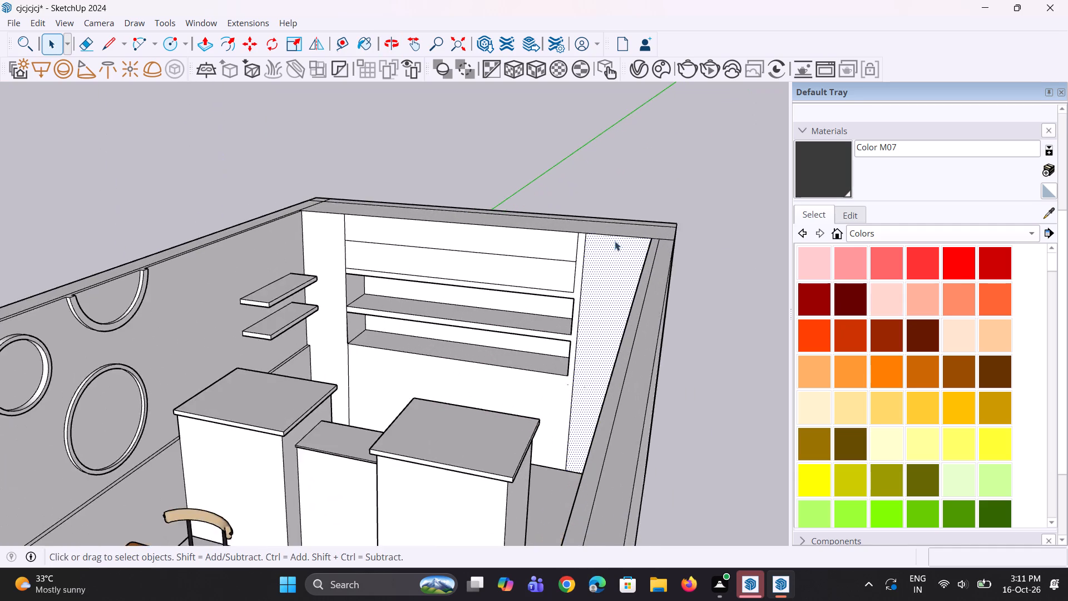
scroll(615, 241, "up", 3)
key("p")
left_click(616, 248)
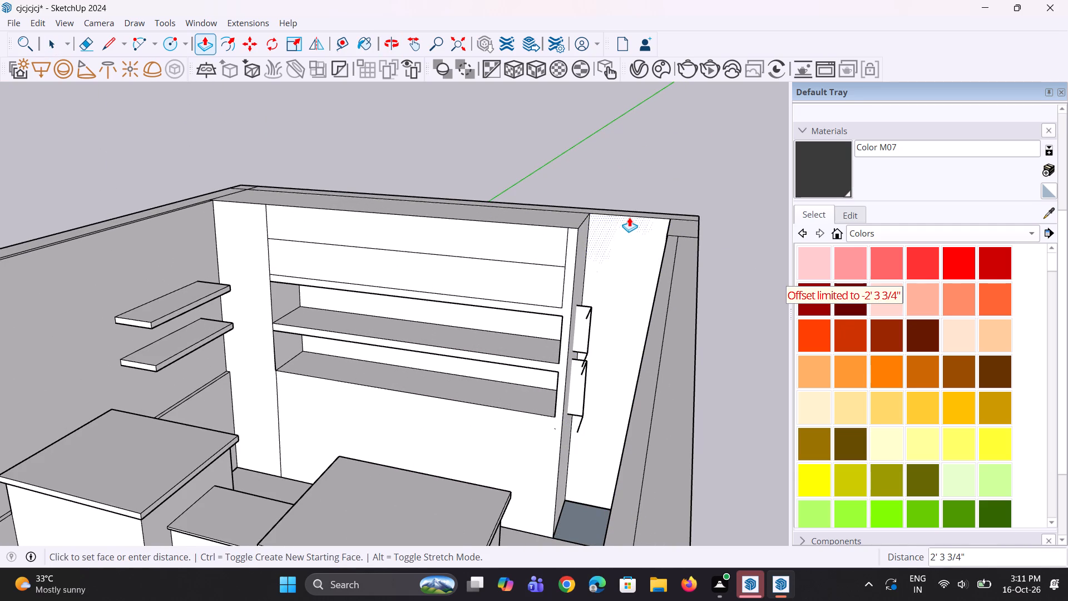
left_click(629, 217)
Erase the stray shelf-recess end faces and edges that protrude into the newly pushed-in opening.
scroll(541, 375, "up", 7)
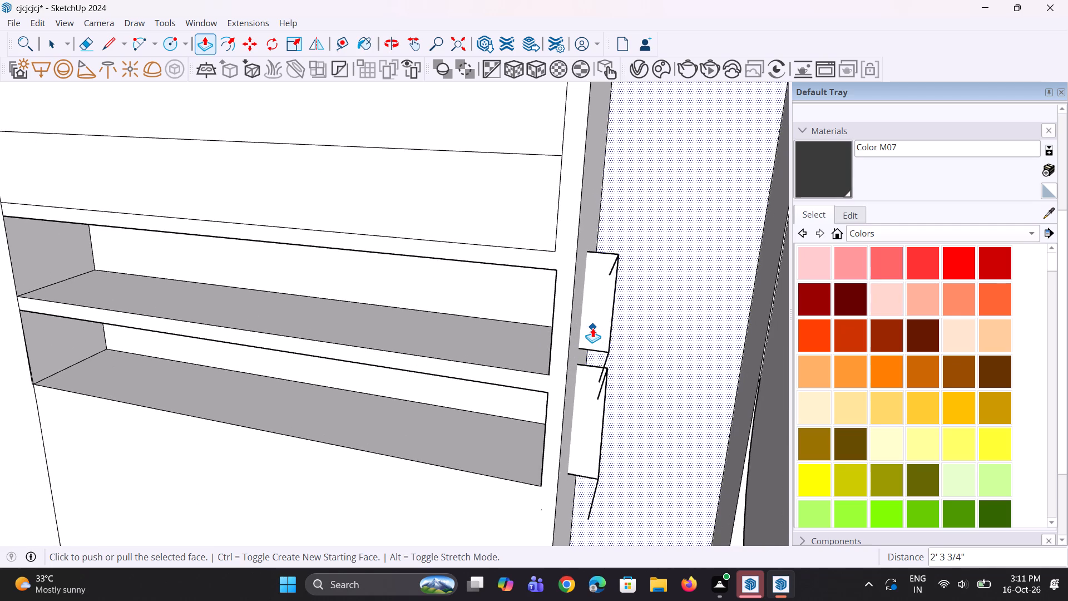
key("e")
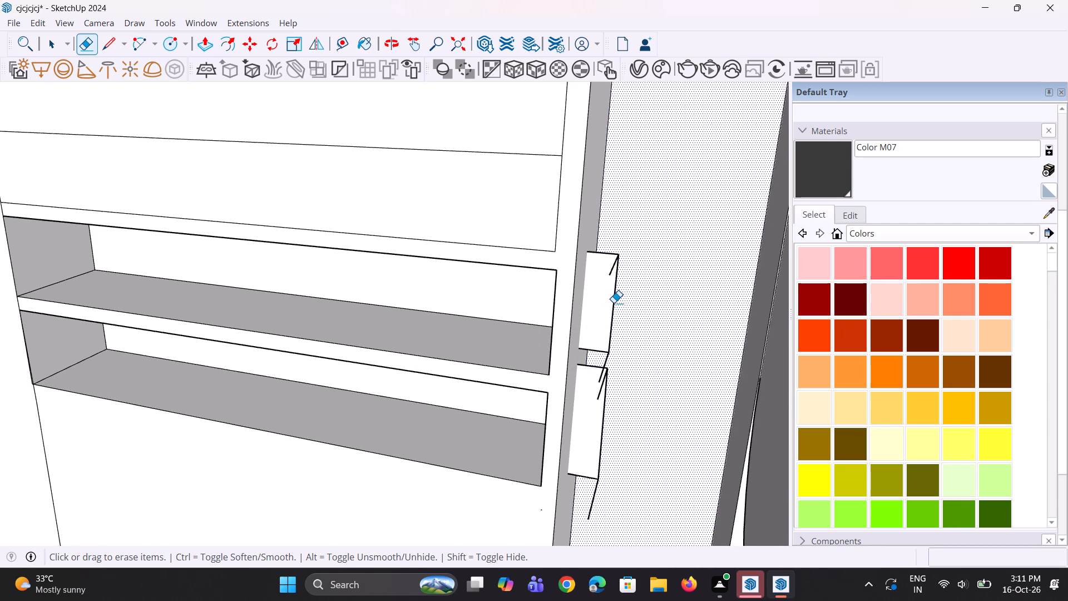
left_click(614, 303)
left_click(616, 264)
left_click(616, 255)
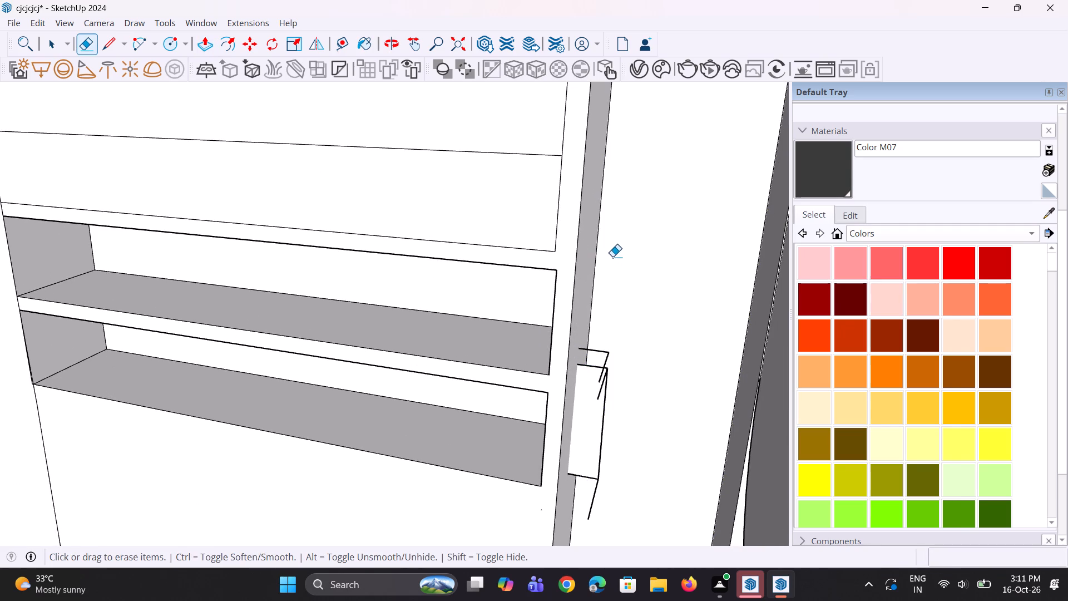
left_click(600, 373)
left_click(606, 377)
left_click(602, 372)
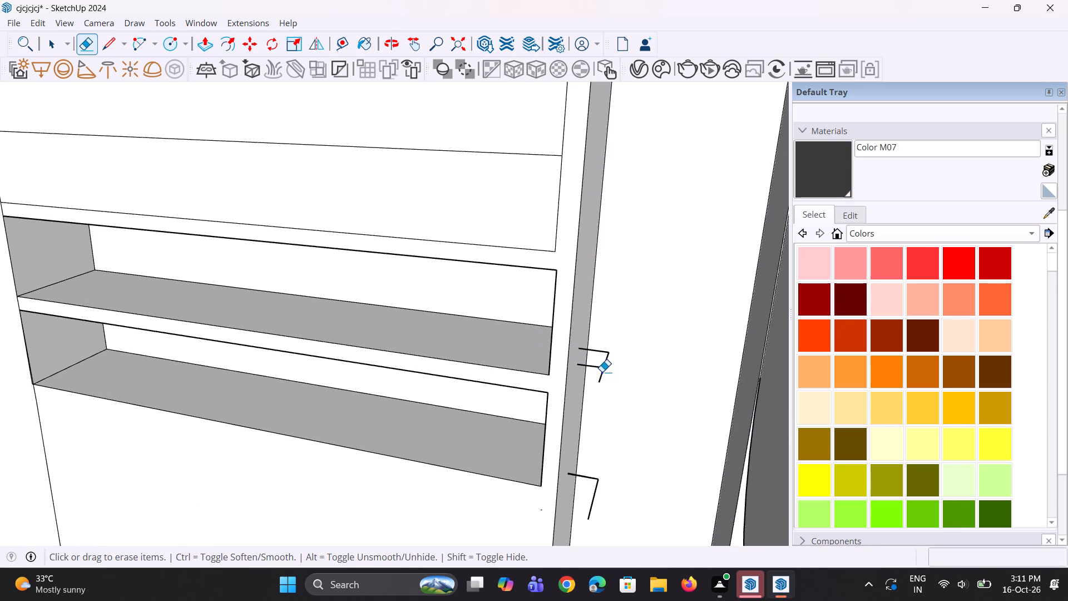
left_click(609, 354)
left_click(608, 371)
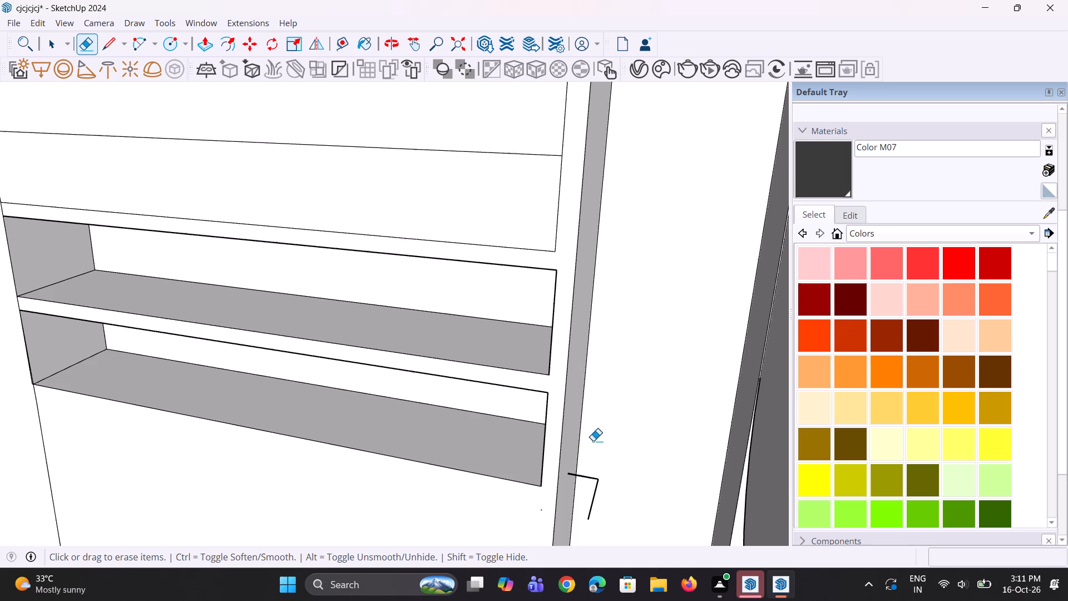
left_click(597, 486)
left_click(594, 479)
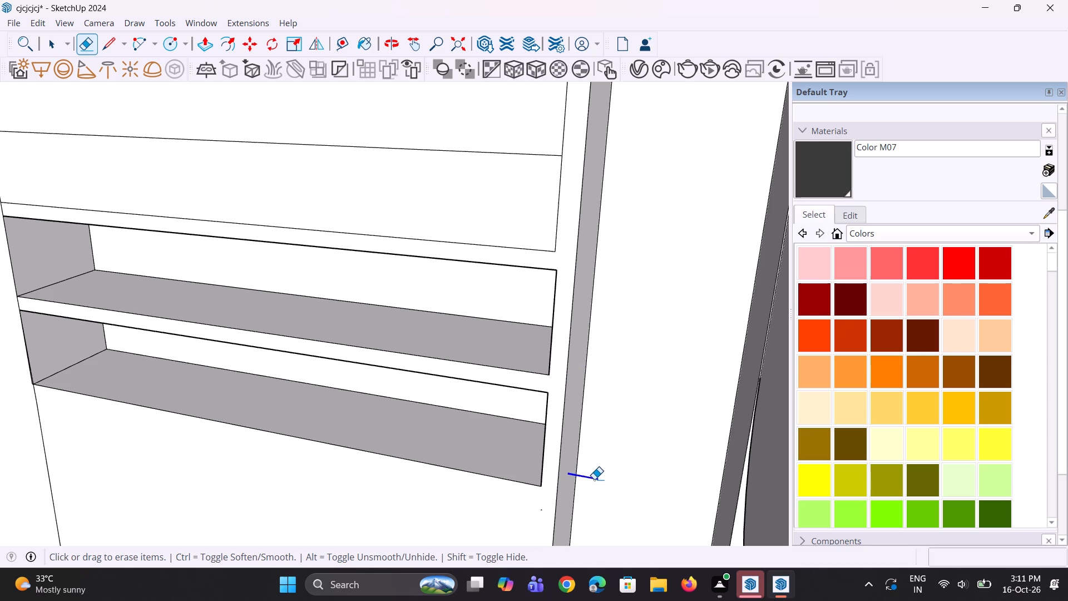
scroll(580, 475, "down", 5)
middle_click_drag(571, 486, 602, 469)
key("space")
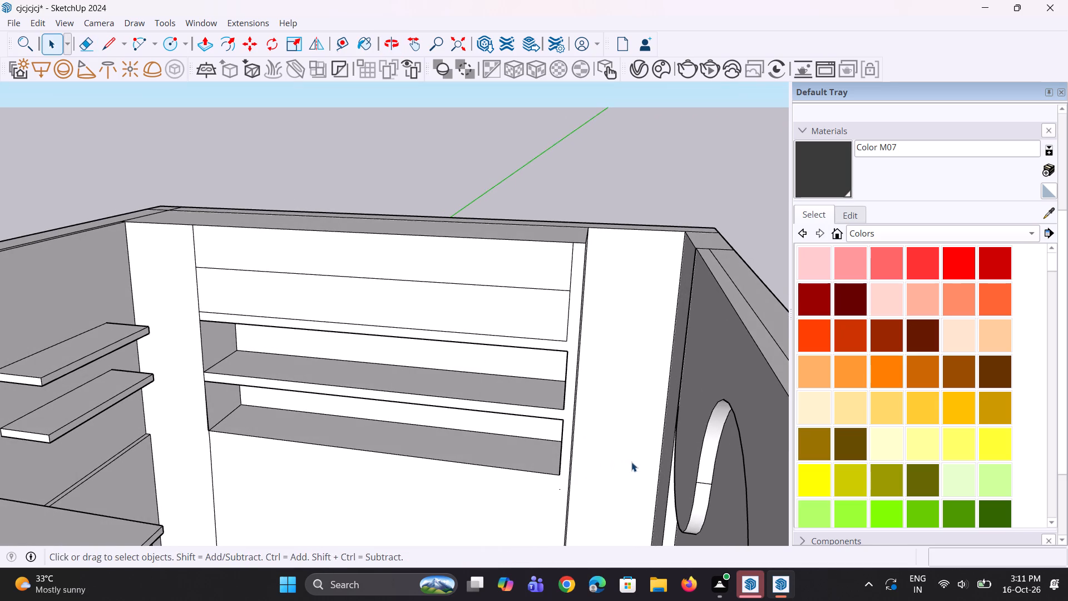
Pull the opening's rear face forward about 2' 3 3/4", flush with the back wall's front face.
middle_click_drag(634, 462, 583, 482)
key("p")
left_click(637, 423)
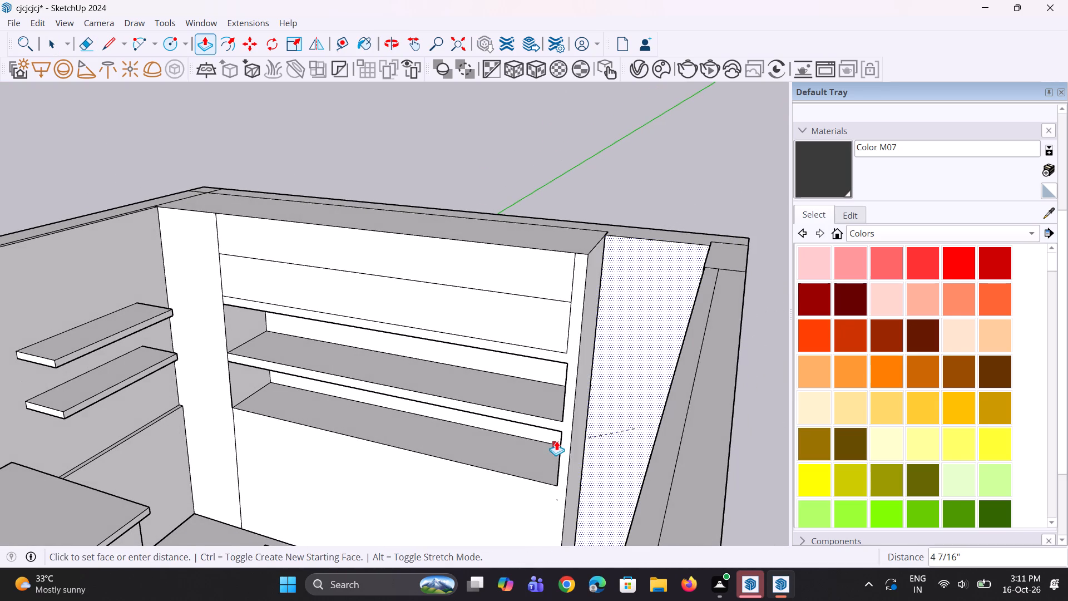
left_click(560, 457)
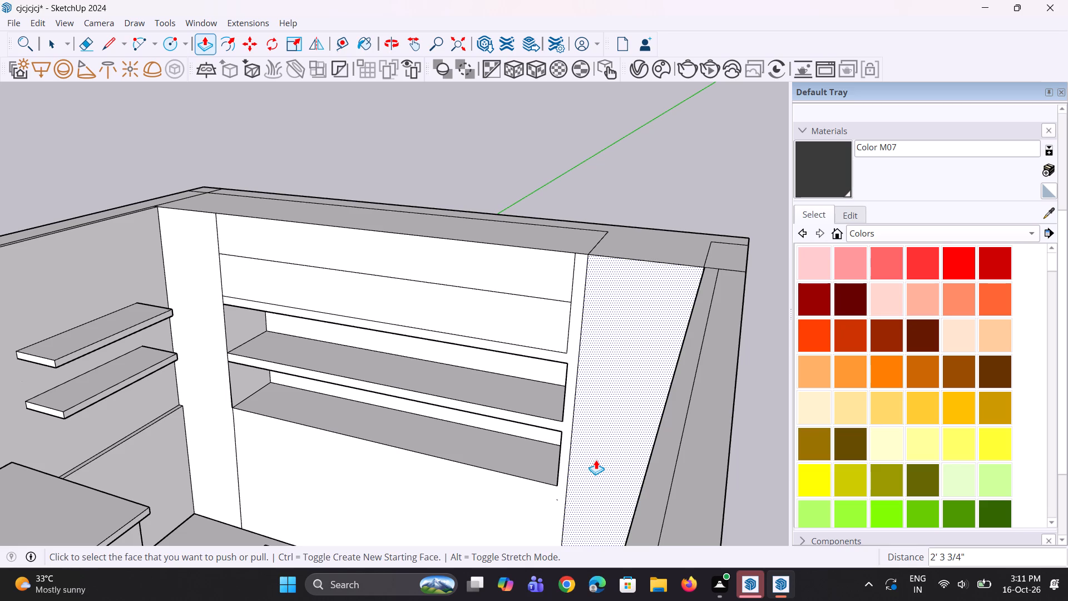
Copy the tall panel face about 5' 10" sideways, placing it outside the room beyond the wave wall.
key("space")
left_click(596, 460)
key("m")
left_click(598, 460)
scroll(605, 465, "down", 7)
left_click(747, 490)
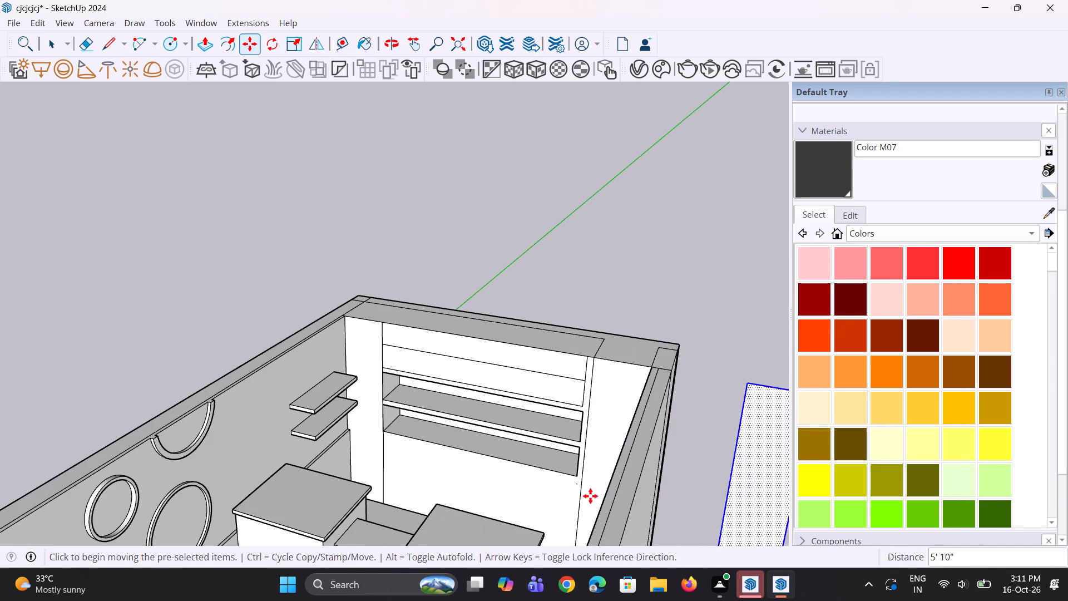
middle_click_drag(590, 496, 599, 500)
key("space")
Push the tall panel face beside the shelf recesses about 2' 5" back into the wall.
scroll(635, 433, "up", 4)
key("p")
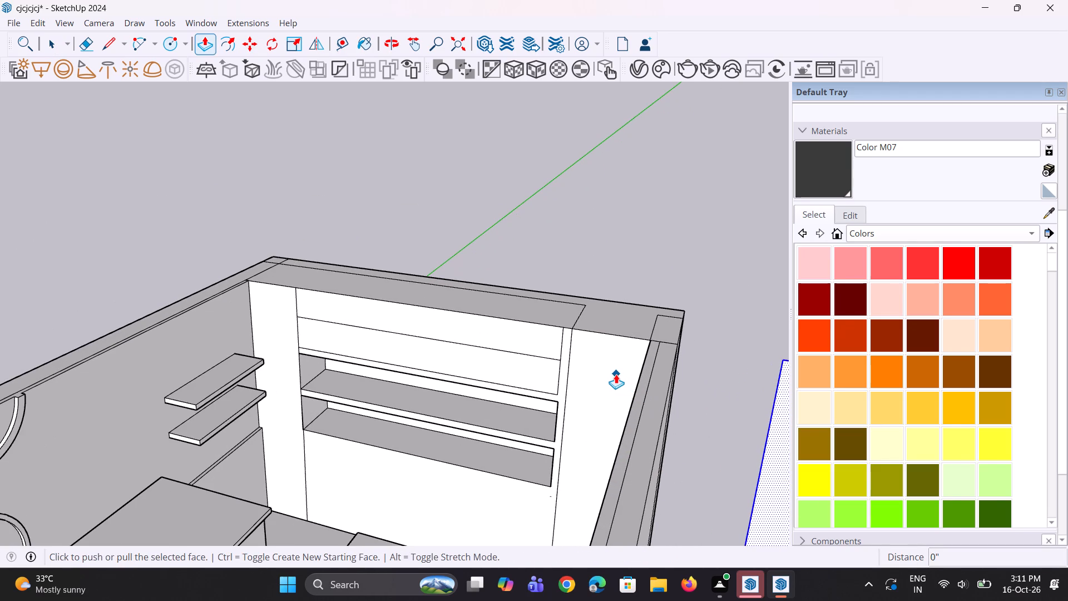
left_click(616, 374)
key("space")
key("space")
key("space")
left_click(600, 386)
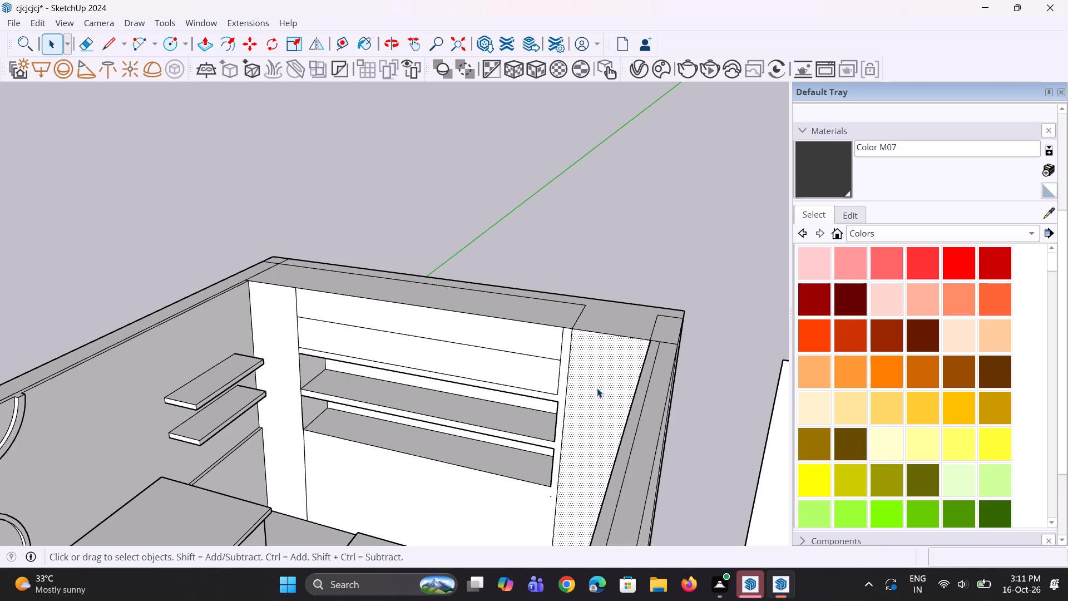
key("p")
left_click(597, 388)
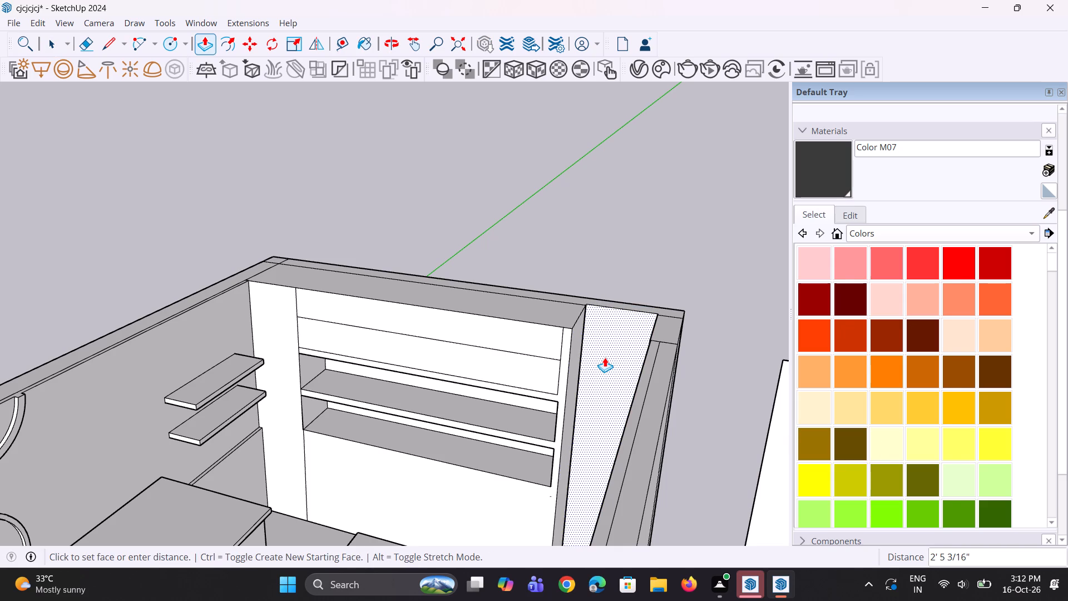
left_click(605, 357)
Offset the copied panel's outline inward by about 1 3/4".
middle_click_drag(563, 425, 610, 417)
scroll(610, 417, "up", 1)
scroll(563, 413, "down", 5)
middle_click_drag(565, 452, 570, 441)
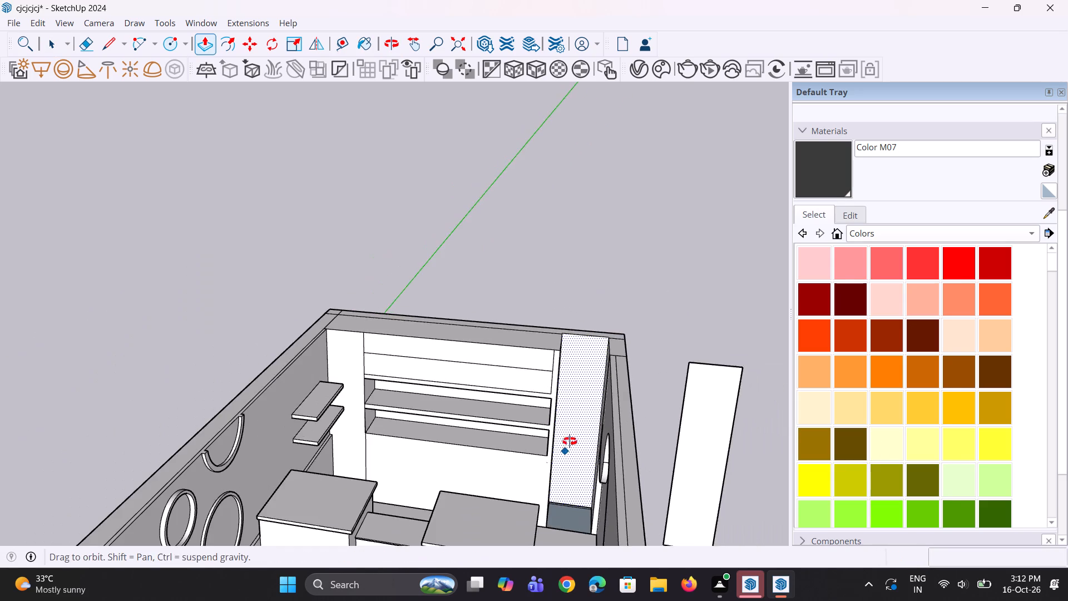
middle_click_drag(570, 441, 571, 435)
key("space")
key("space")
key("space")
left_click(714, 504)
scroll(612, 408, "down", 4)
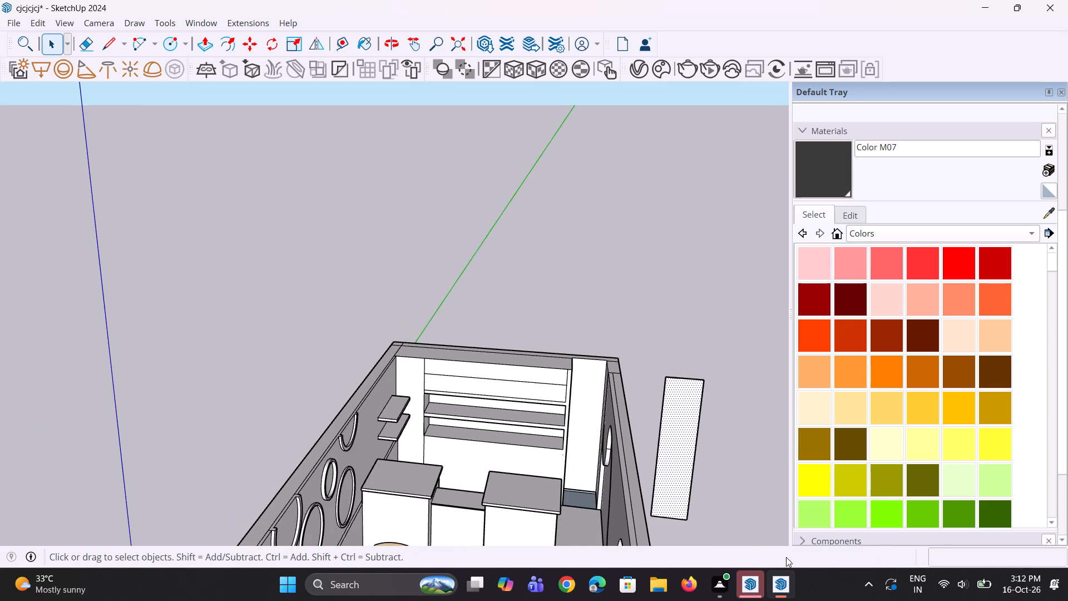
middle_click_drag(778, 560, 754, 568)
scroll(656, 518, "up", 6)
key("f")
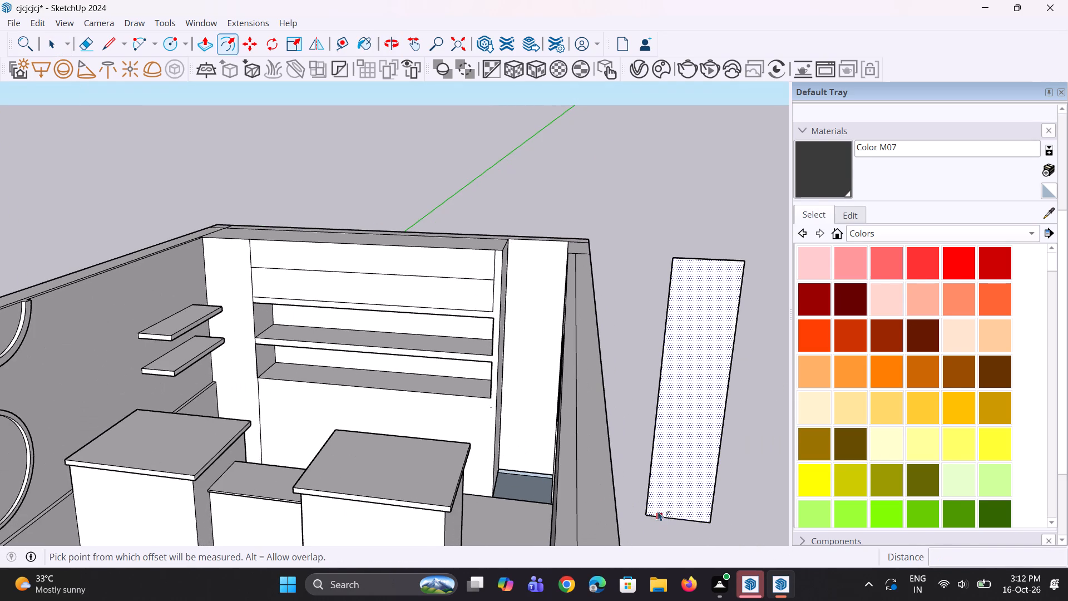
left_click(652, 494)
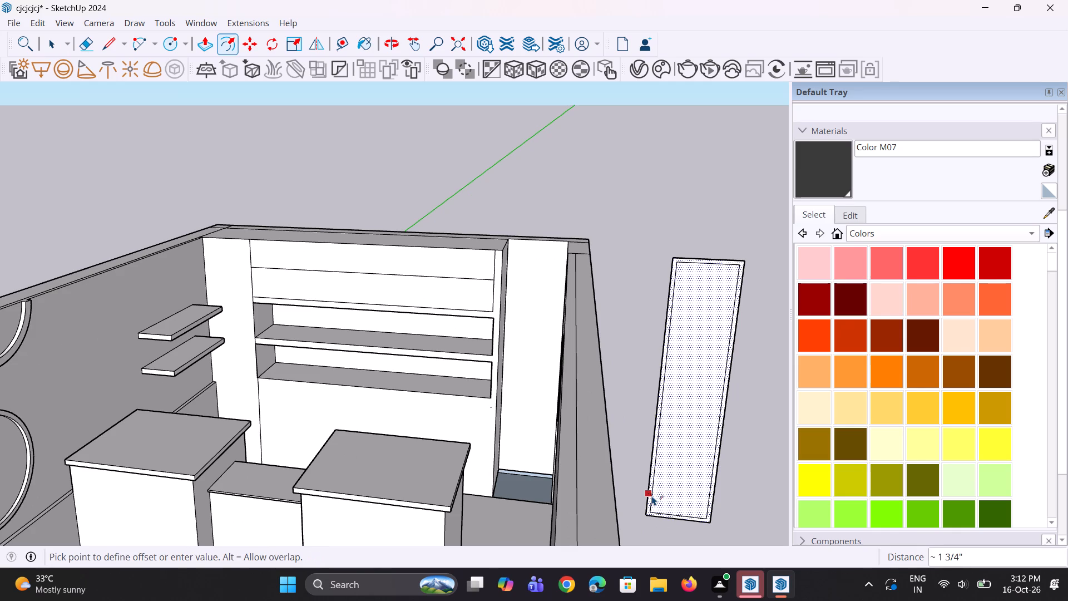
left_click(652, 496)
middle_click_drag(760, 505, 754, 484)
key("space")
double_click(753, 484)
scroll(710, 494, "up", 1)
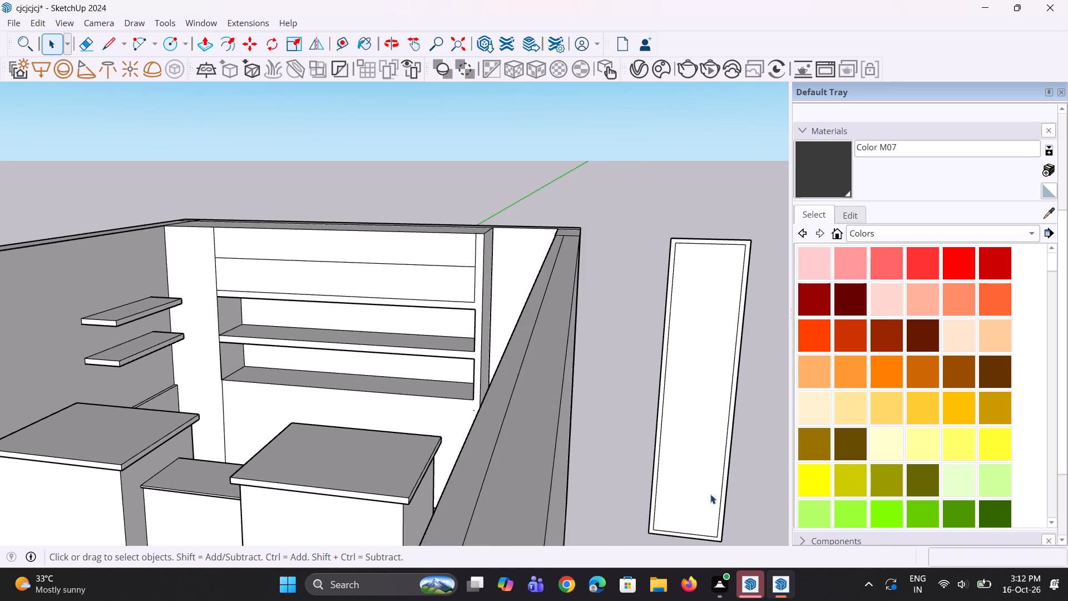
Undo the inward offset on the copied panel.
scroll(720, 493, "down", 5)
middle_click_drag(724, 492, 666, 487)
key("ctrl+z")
Extrude the copied panel outside the room in two short pulls of about 1 3/16" and 5/16".
scroll(616, 466, "down", 2)
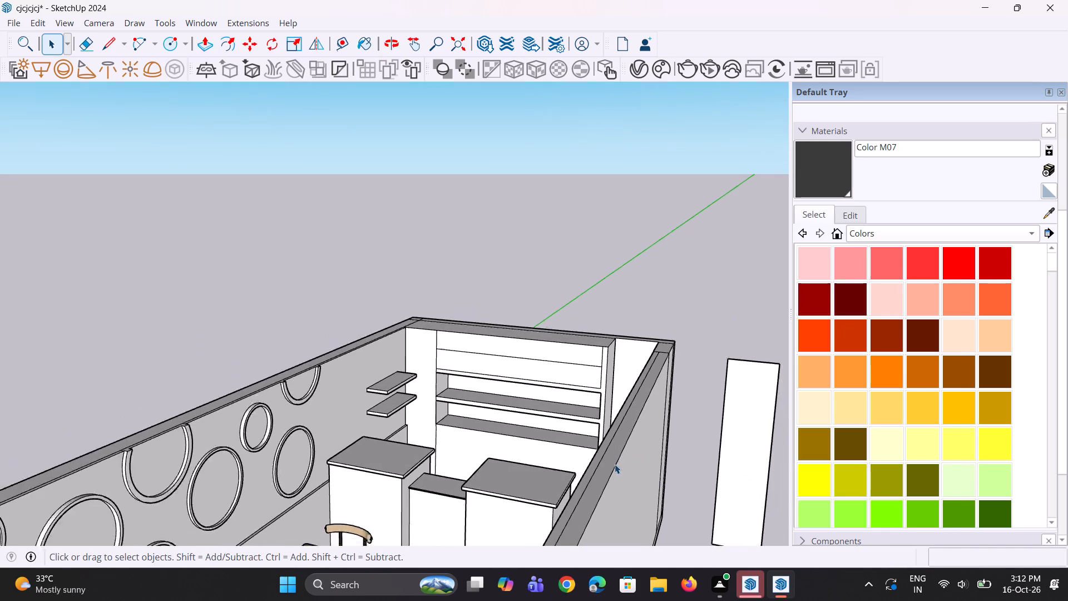
scroll(615, 464, "down", 7)
middle_click_drag(733, 456, 604, 461)
scroll(573, 431, "down", 8)
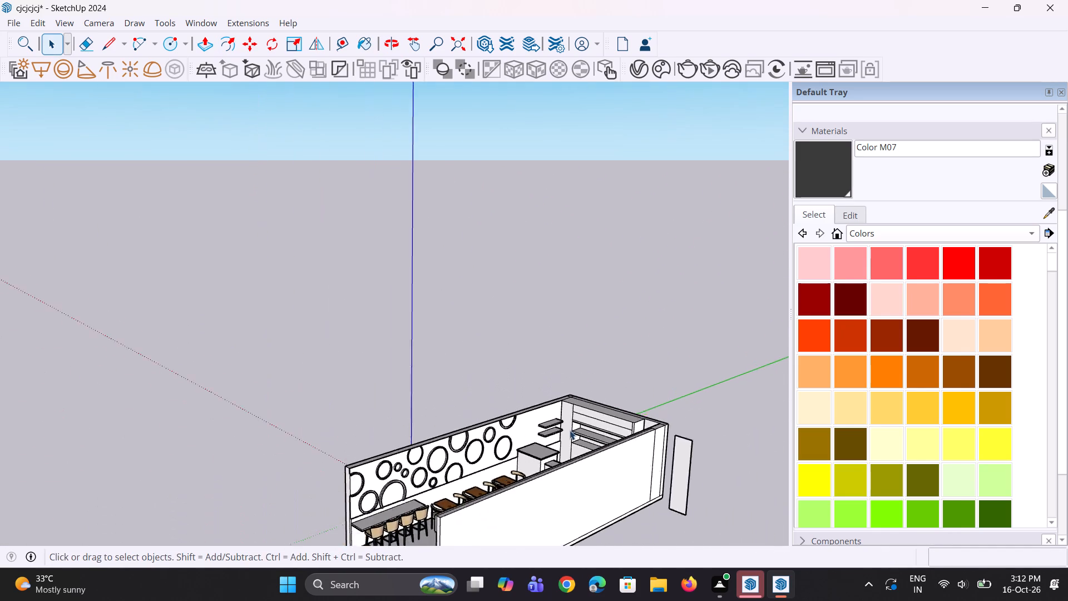
scroll(570, 430, "down", 2)
middle_click_drag(667, 509, 561, 514)
scroll(632, 543, "up", 3)
scroll(652, 488, "up", 3)
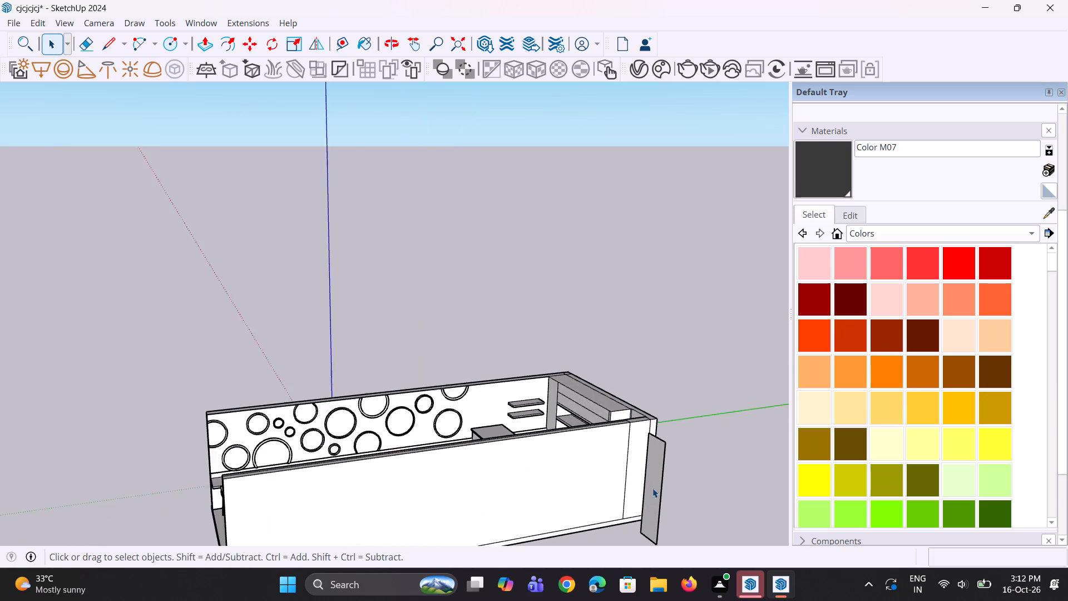
scroll(652, 488, "up", 4)
key("p")
scroll(670, 490, "up", 3)
left_click(647, 475)
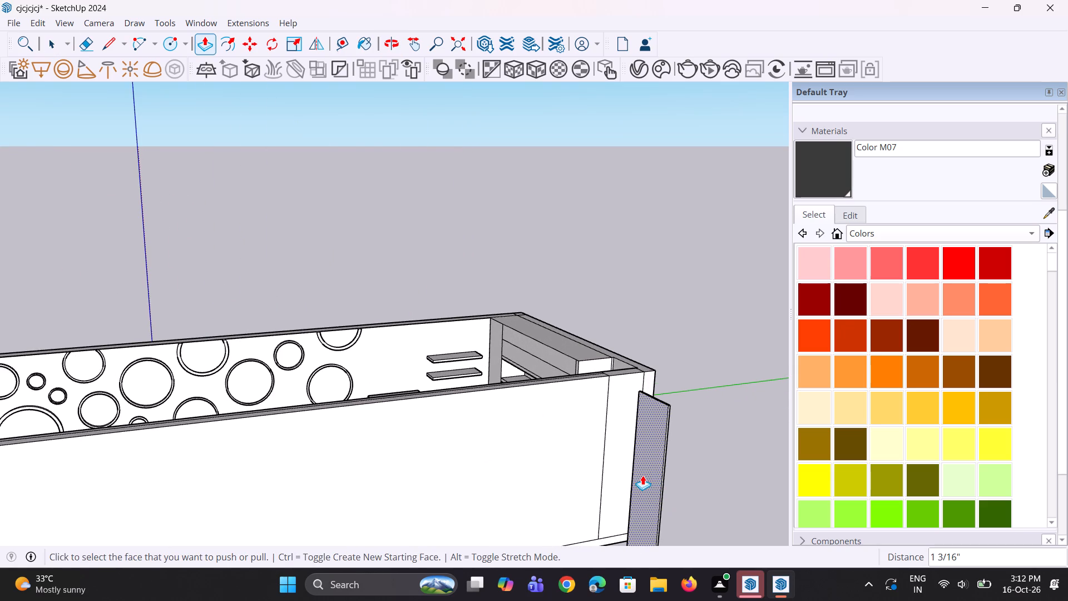
left_click(640, 475)
left_click(642, 479)
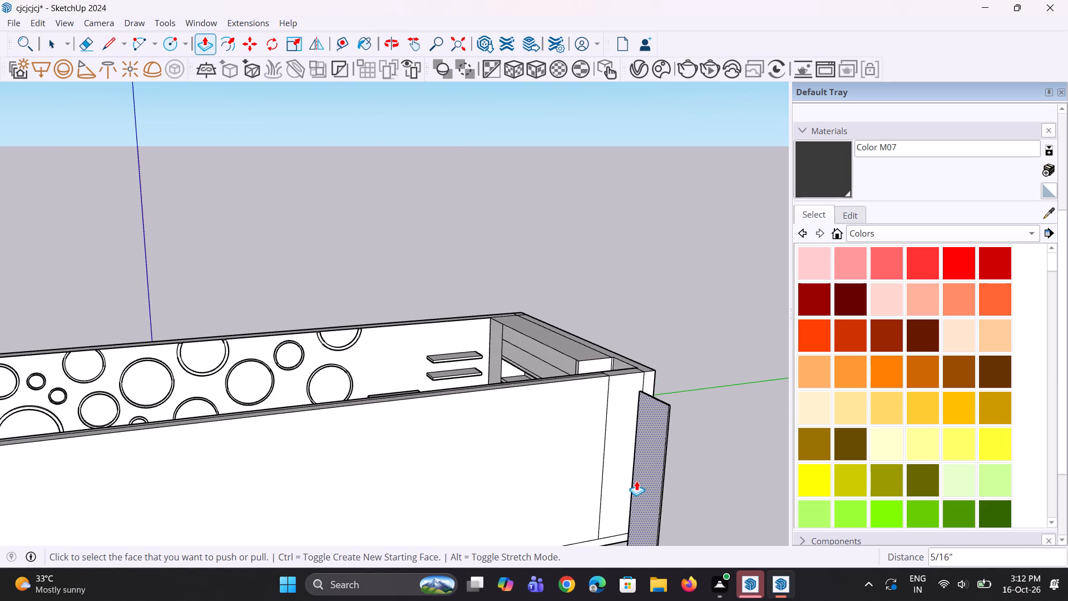
Thicken the copied panel with a further pull of about 7/8" on its outward face.
scroll(636, 481, "up", 3)
key("Escape")
scroll(640, 492, "up", 3)
left_click(645, 492)
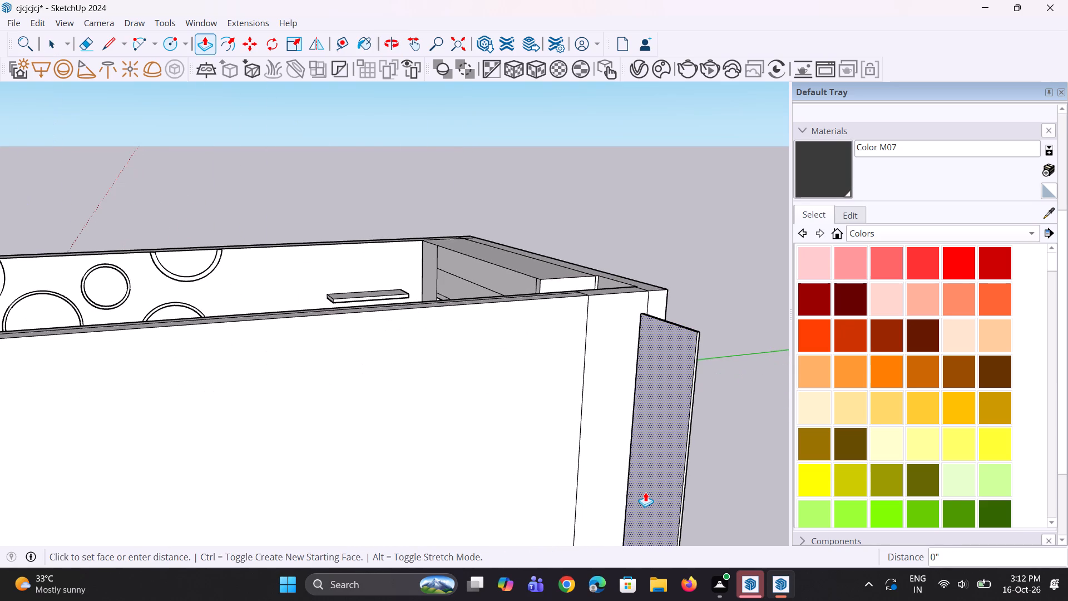
left_click(643, 492)
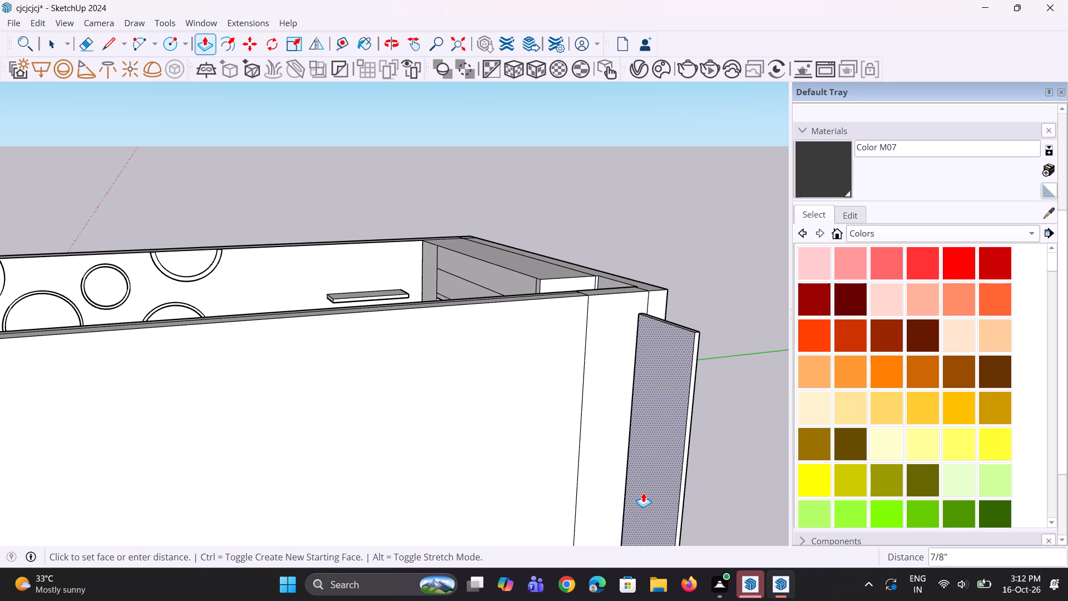
scroll(517, 448, "down", 5)
middle_click_drag(518, 479, 653, 492)
key("space")
key("space")
left_click(689, 512)
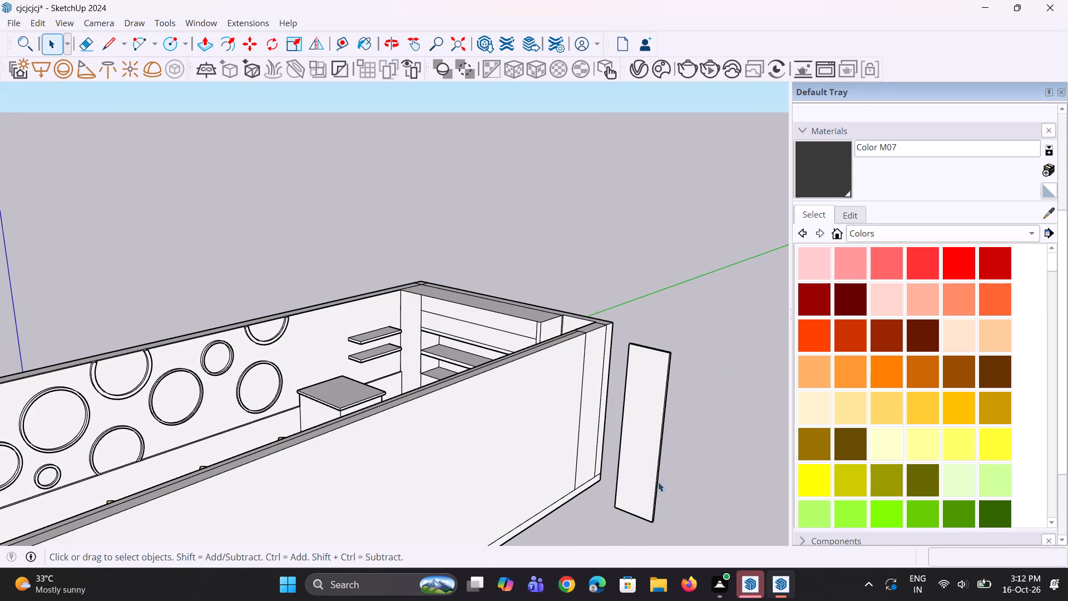
Offset the outline of the copied panel's front face inward by about 4 1/16".
scroll(647, 459, "up", 4)
left_click(646, 457)
key("f")
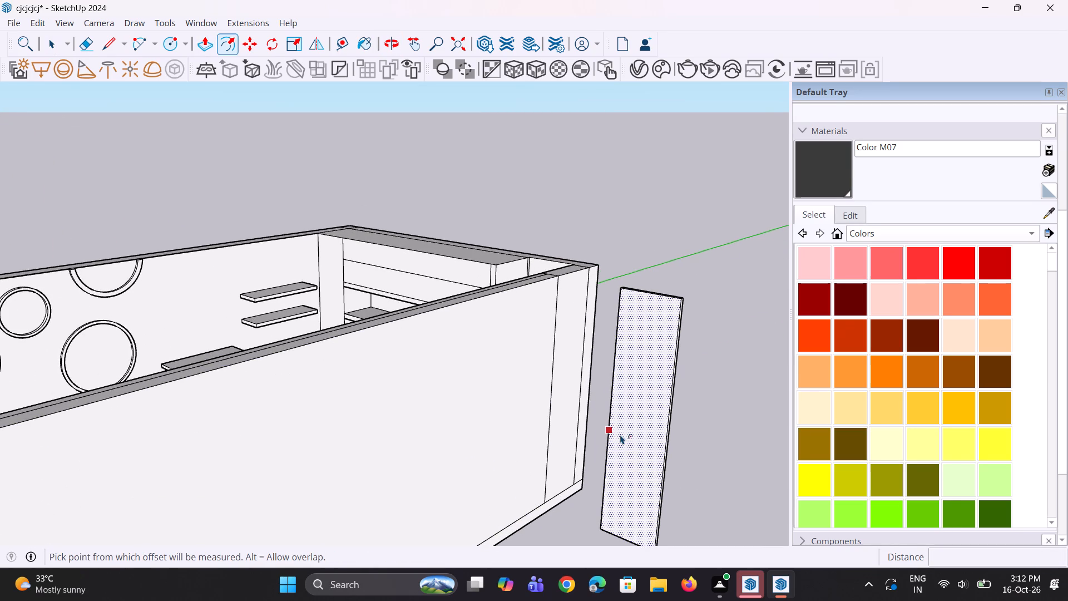
left_click(620, 435)
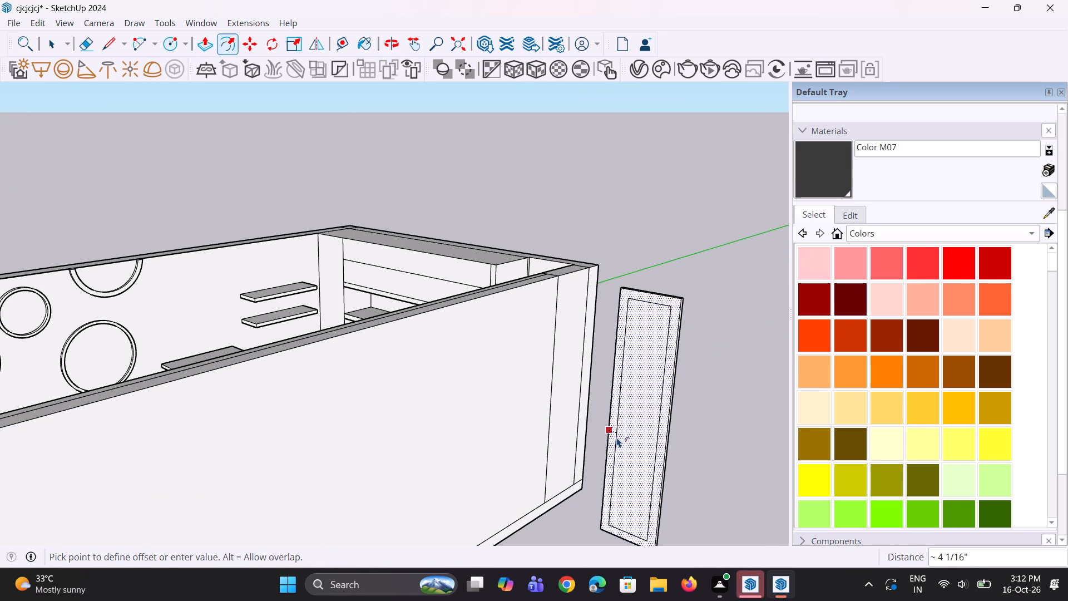
left_click(617, 437)
key("space")
key("space")
left_click(714, 509)
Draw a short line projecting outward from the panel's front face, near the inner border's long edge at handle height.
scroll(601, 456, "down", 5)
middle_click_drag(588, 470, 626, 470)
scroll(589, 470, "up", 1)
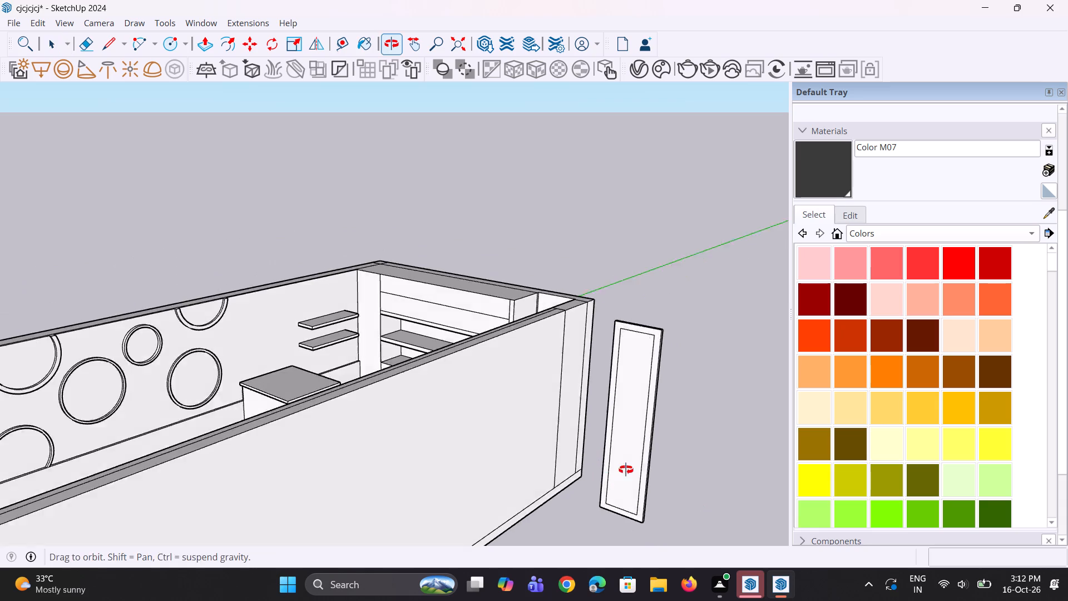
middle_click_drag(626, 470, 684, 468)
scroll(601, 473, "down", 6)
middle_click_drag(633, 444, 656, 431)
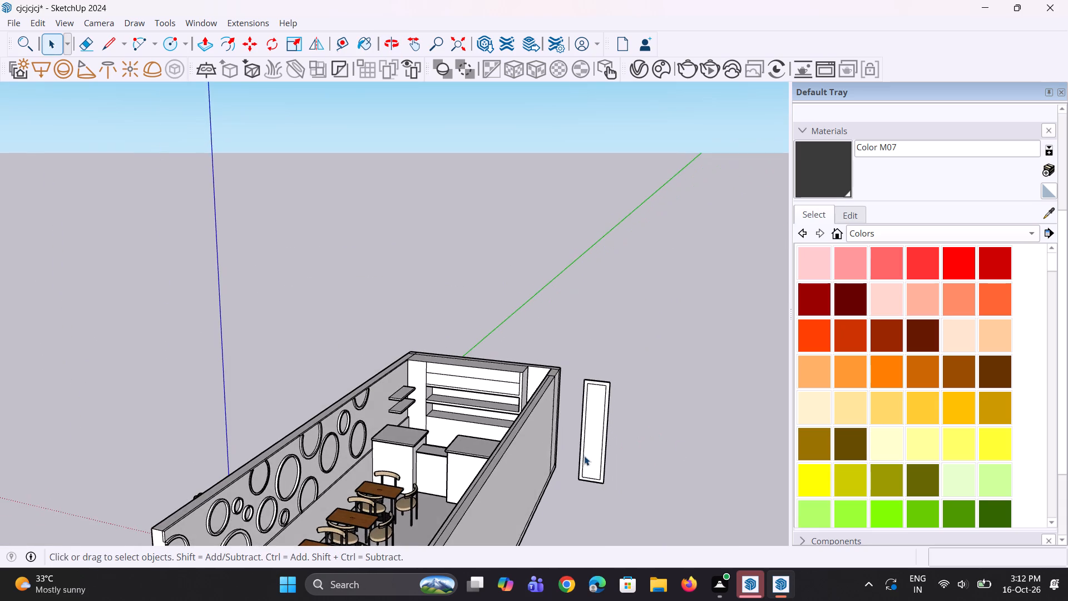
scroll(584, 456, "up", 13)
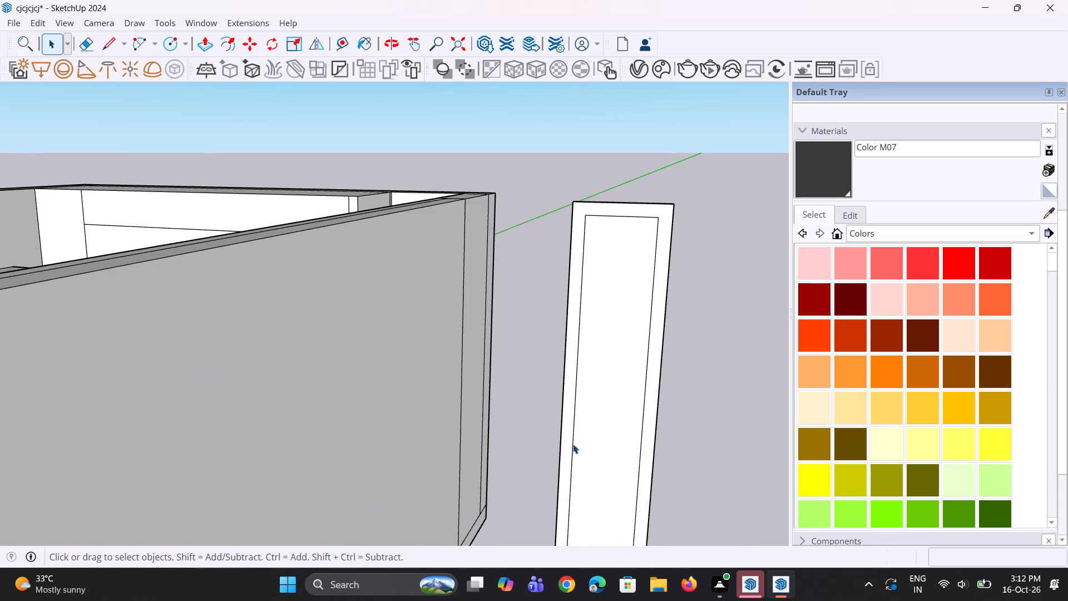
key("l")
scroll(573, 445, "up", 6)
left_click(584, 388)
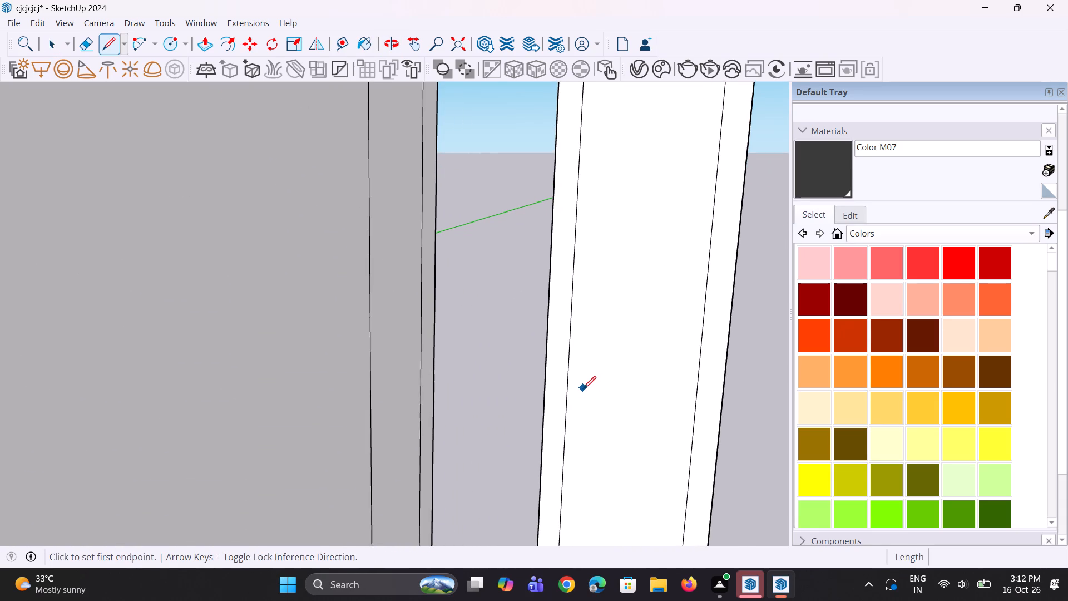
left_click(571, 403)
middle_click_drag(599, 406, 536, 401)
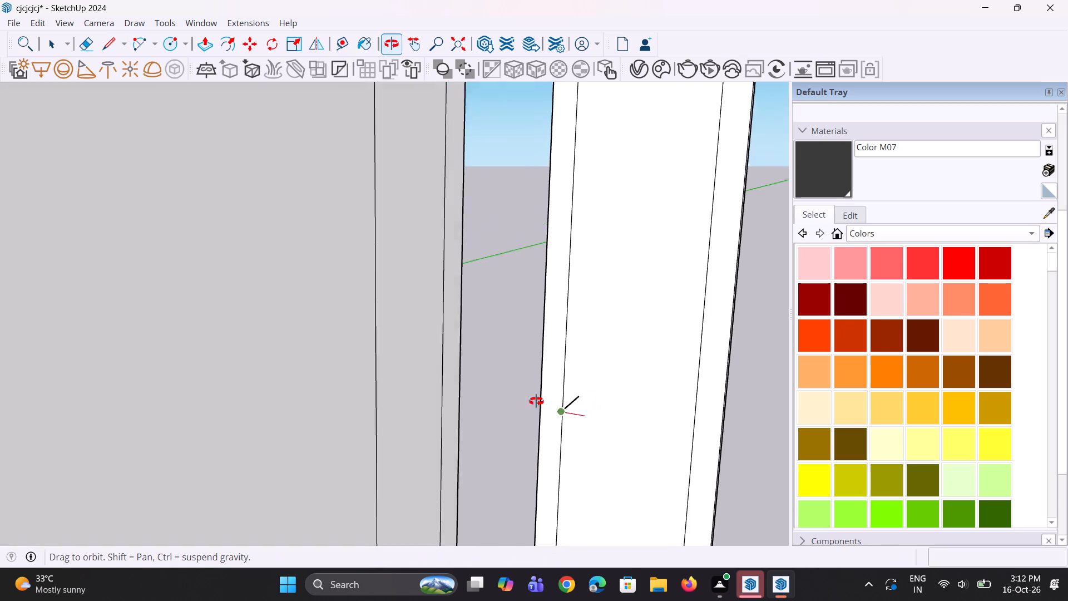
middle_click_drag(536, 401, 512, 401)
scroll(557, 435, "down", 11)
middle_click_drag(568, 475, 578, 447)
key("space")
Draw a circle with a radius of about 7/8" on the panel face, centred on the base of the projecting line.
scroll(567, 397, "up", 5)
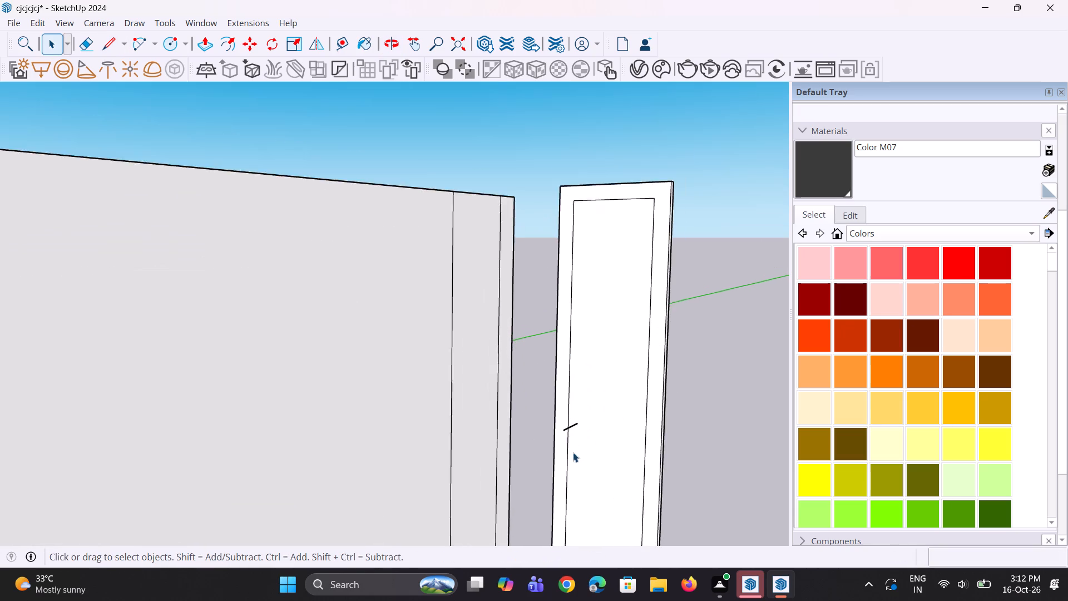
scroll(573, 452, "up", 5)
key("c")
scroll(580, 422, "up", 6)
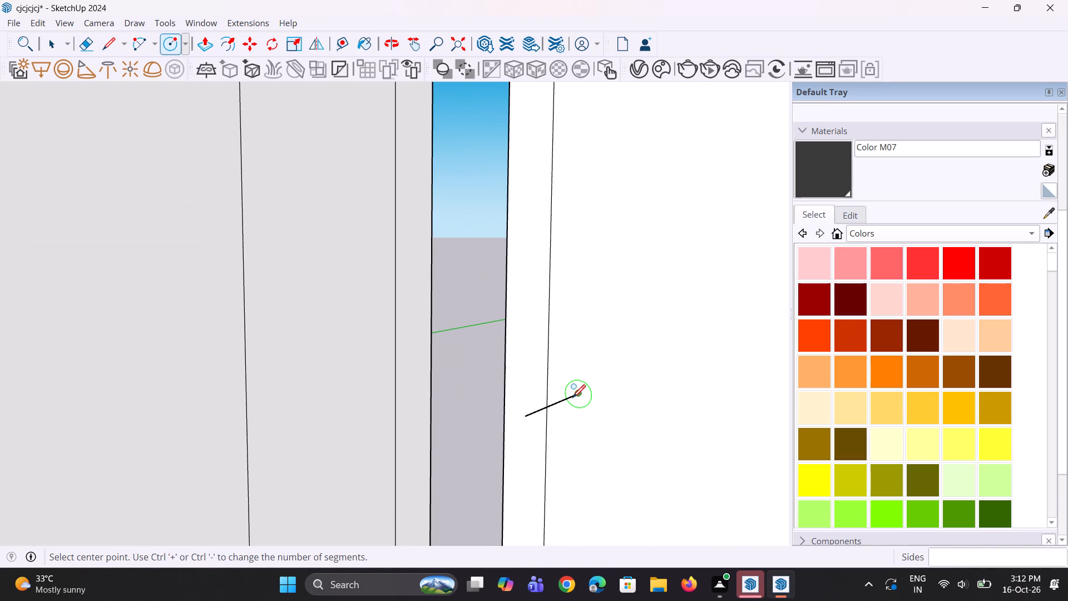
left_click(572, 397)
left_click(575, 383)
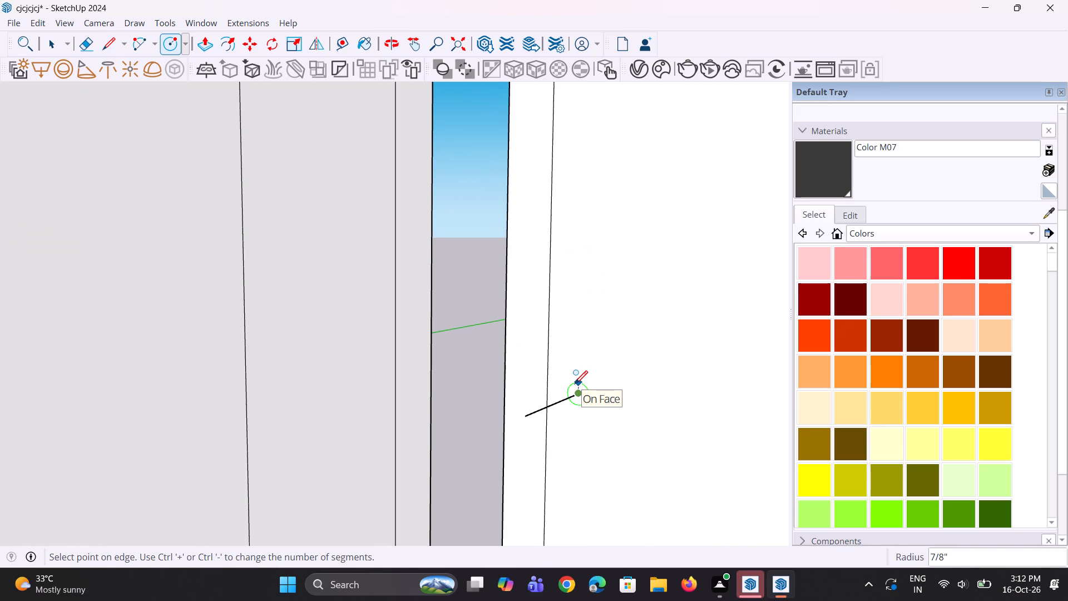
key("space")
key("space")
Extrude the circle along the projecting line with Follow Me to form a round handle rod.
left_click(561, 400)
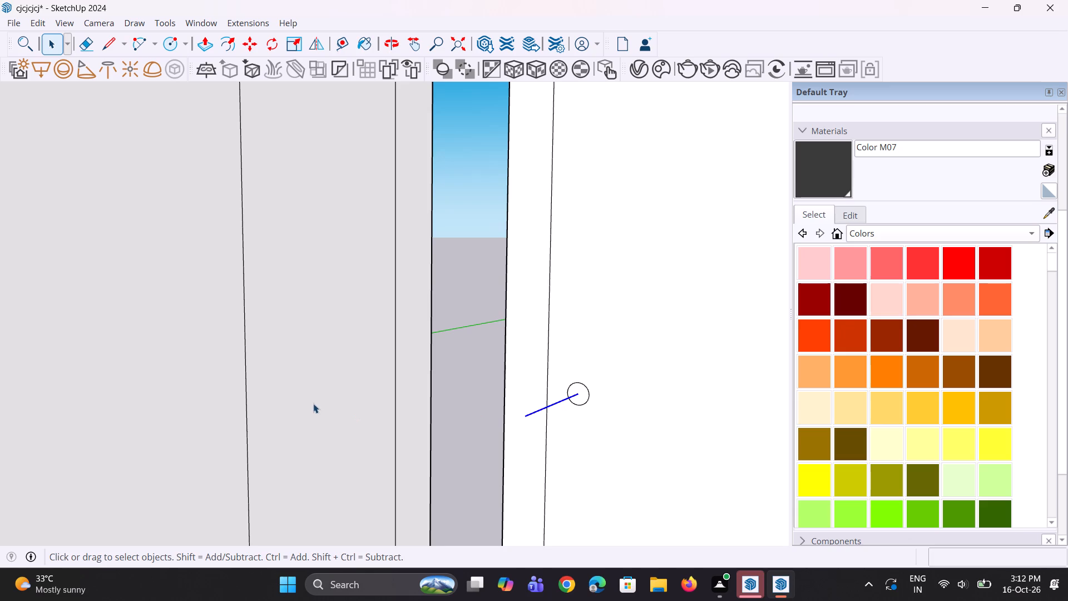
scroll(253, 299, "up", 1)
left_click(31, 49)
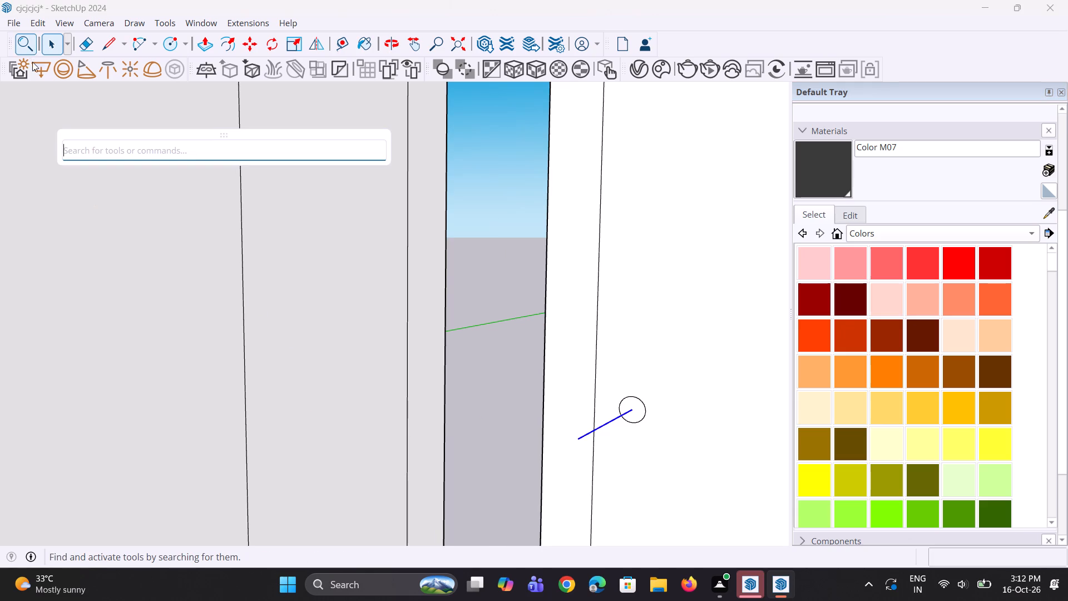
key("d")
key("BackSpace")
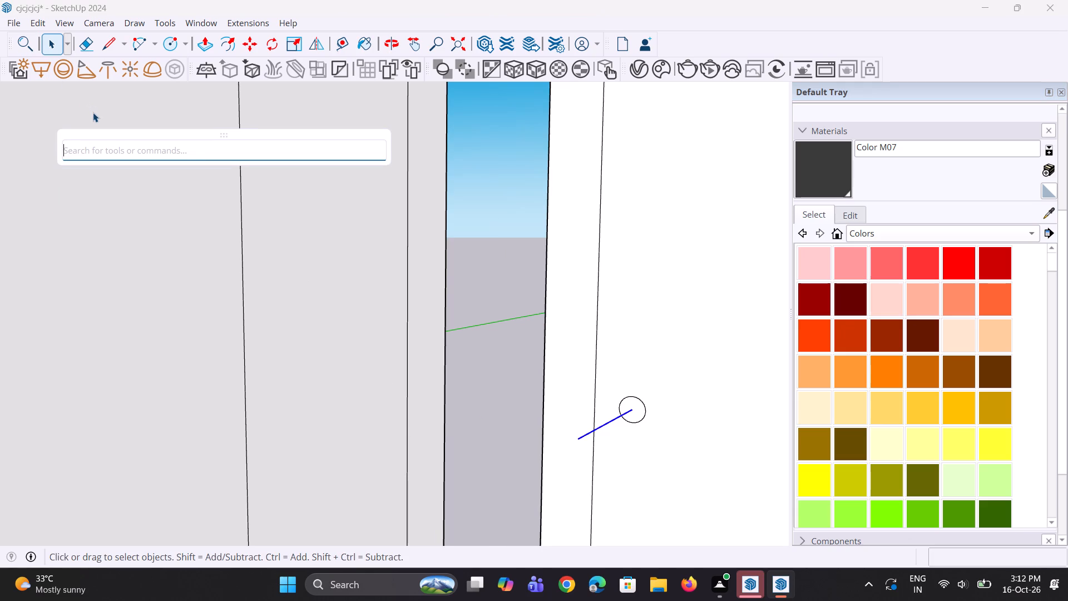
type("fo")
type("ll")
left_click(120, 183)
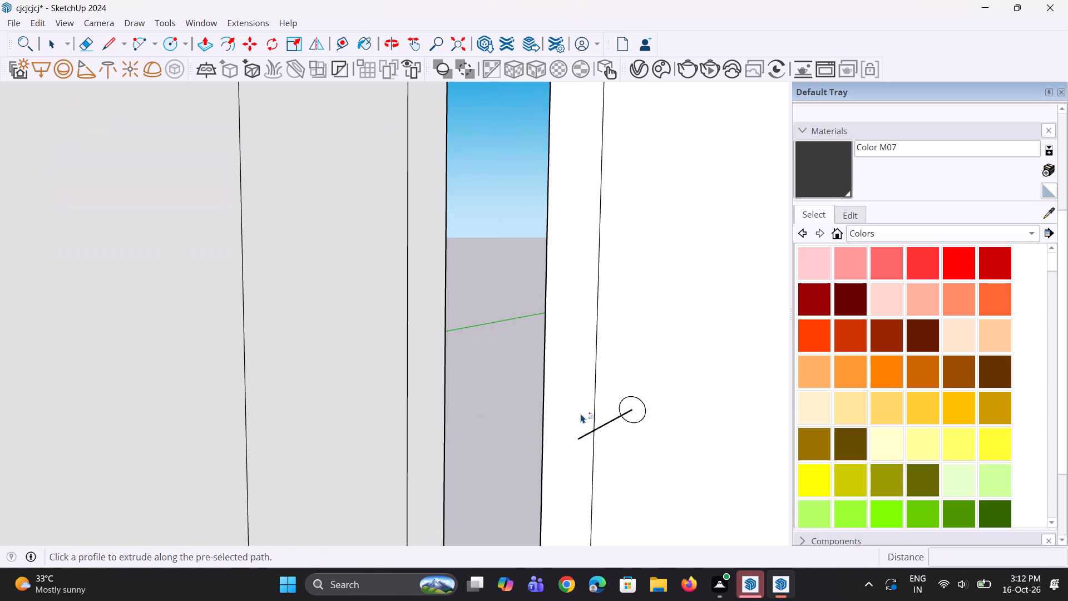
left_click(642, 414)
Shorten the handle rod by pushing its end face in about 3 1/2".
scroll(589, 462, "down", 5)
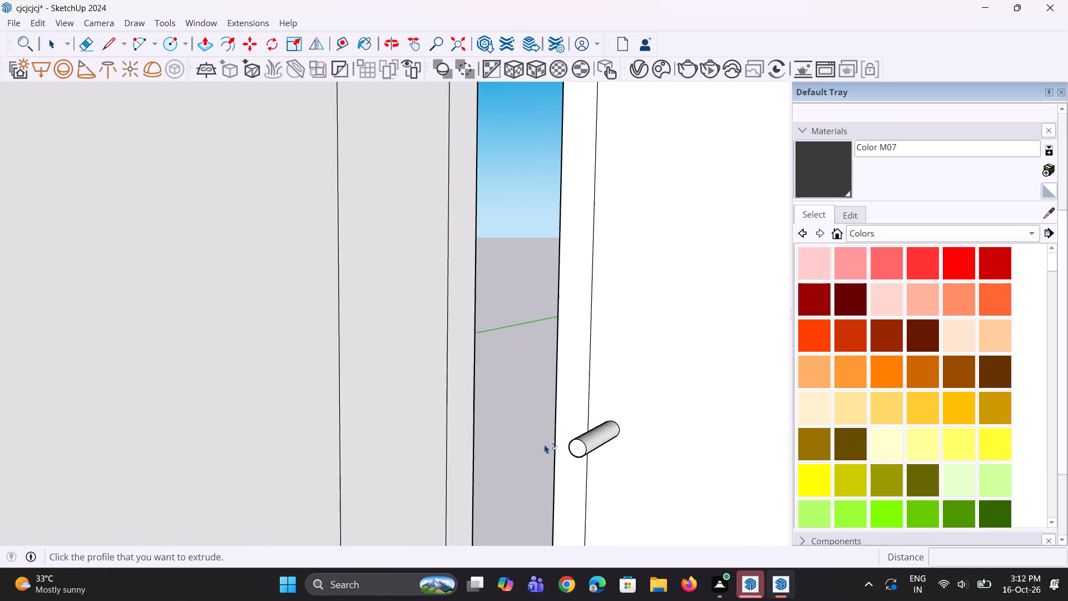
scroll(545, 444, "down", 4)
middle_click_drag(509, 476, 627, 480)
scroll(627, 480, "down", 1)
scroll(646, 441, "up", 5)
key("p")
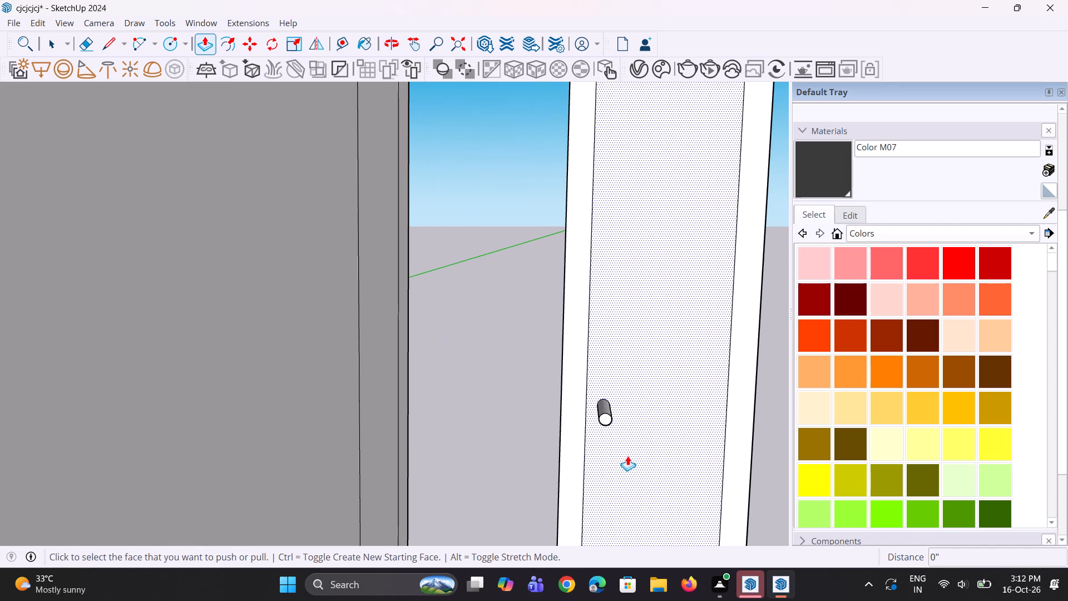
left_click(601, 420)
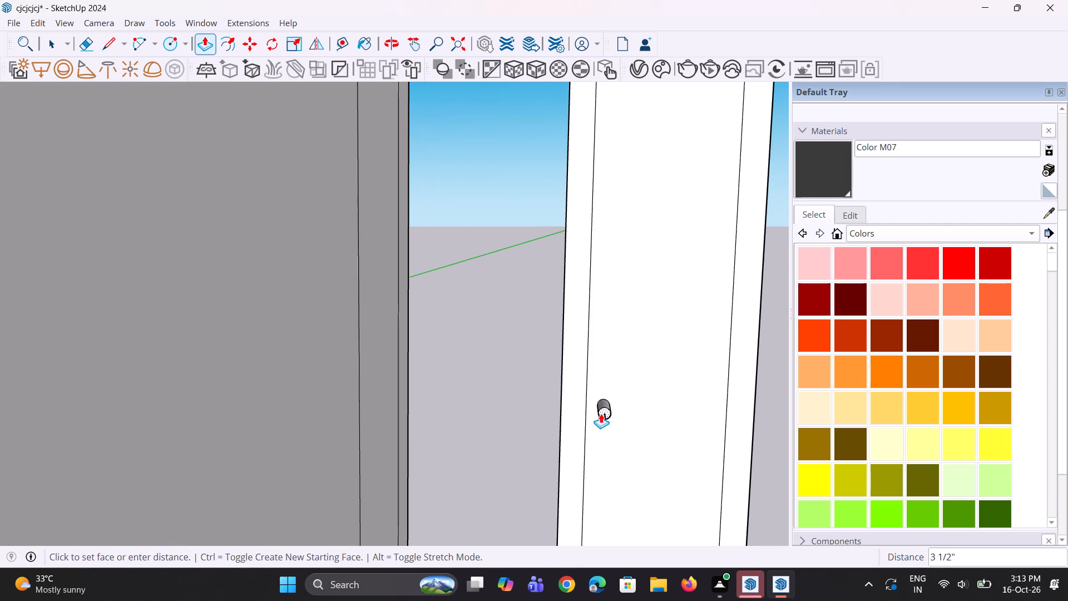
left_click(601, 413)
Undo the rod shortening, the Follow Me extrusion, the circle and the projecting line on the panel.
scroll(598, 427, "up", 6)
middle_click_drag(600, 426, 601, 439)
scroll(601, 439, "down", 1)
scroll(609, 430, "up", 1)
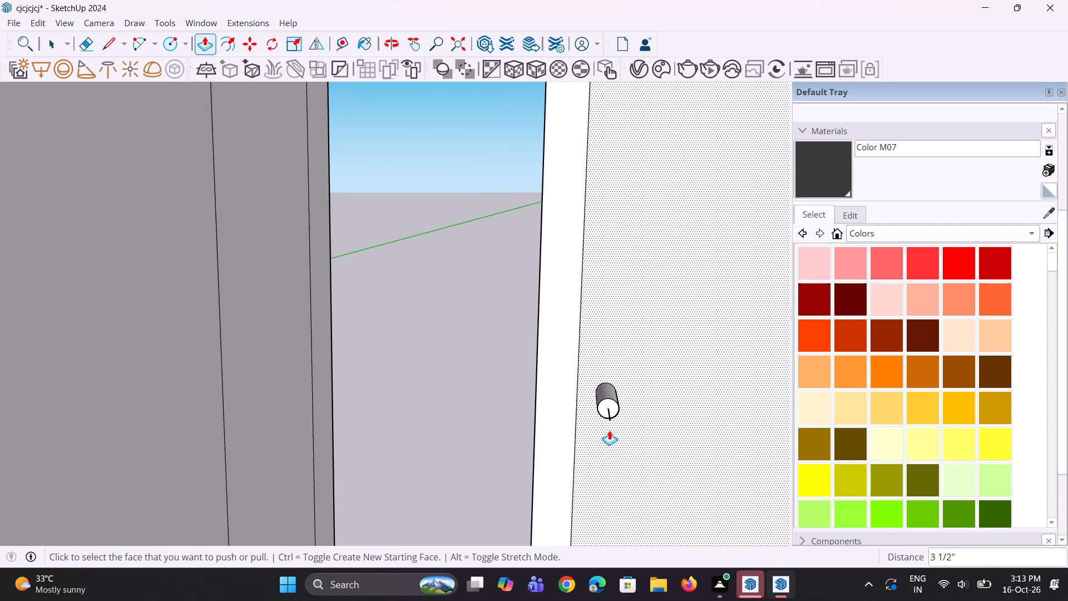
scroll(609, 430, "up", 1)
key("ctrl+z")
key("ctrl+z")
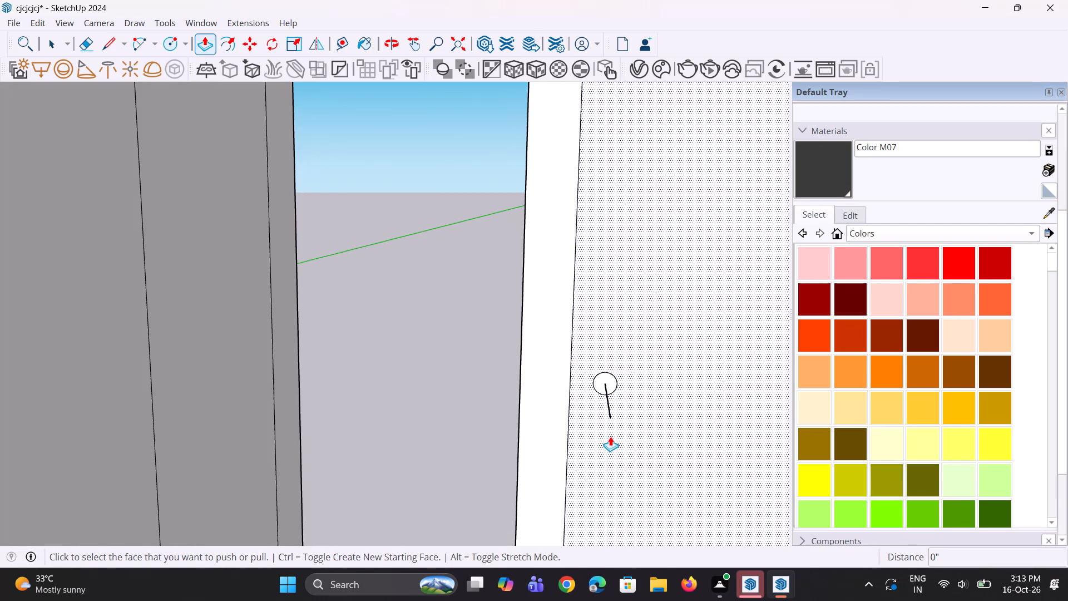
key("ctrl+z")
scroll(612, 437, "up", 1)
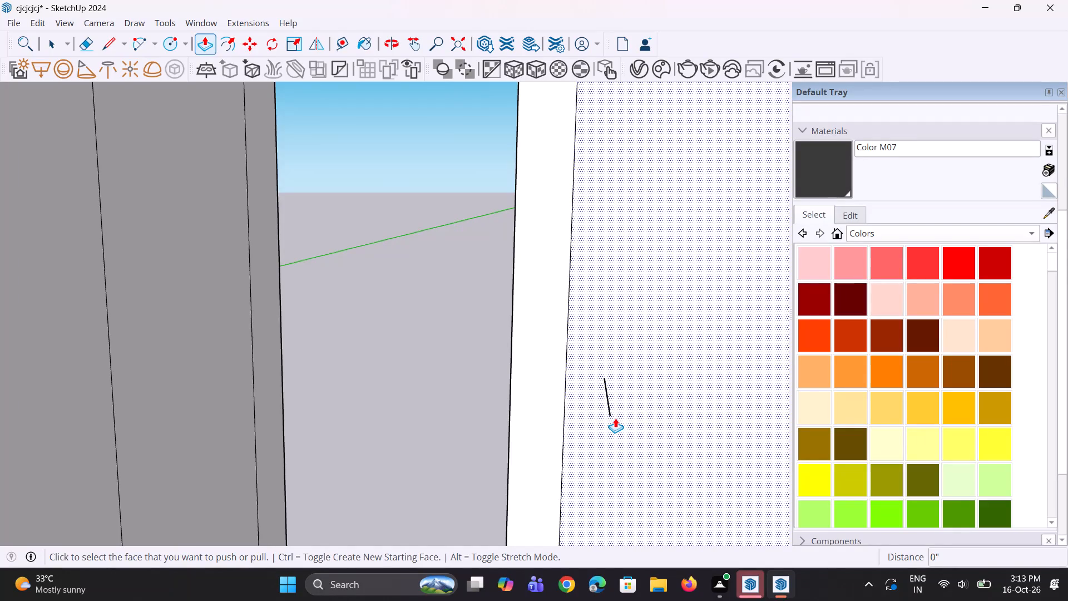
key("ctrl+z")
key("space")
Draw a new, shorter line projecting outward from the panel's inner face beside its long border edge at handle height.
key("l")
scroll(600, 421, "up", 2)
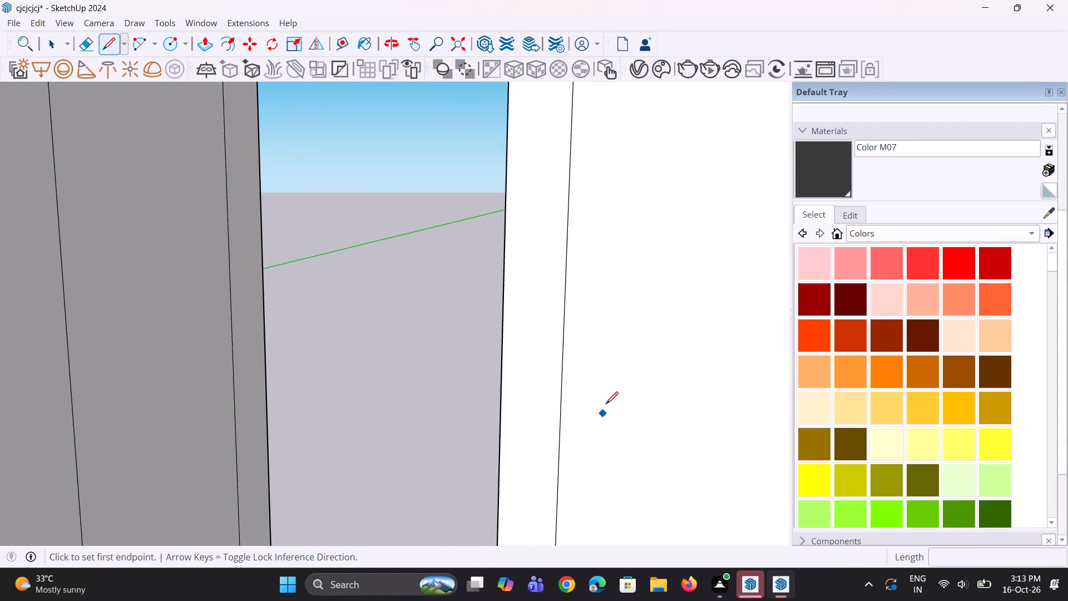
scroll(593, 405, "down", 20)
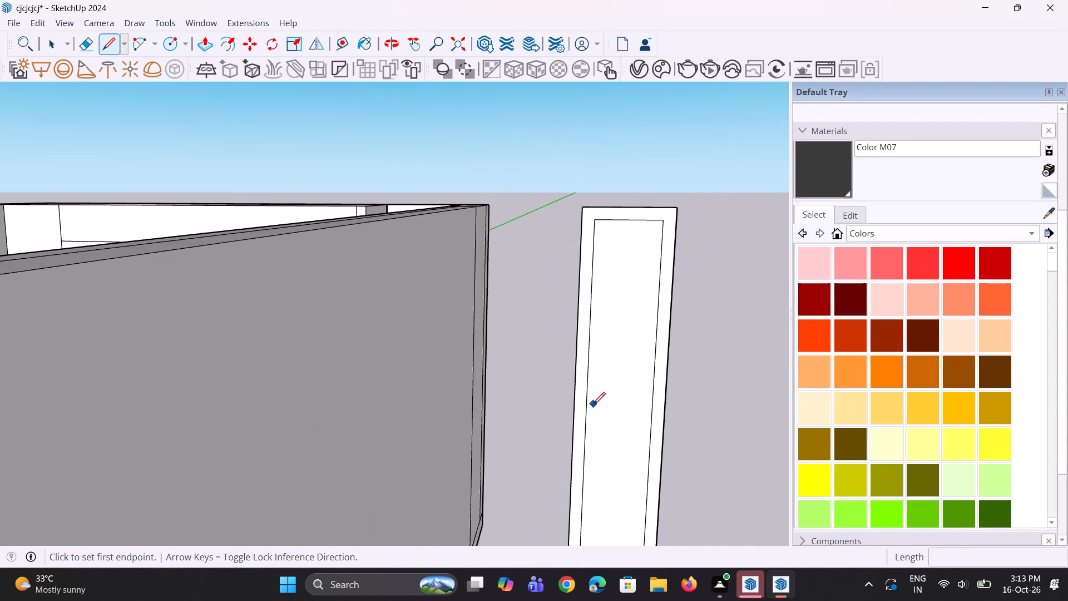
scroll(593, 405, "down", 3)
scroll(595, 426, "up", 10)
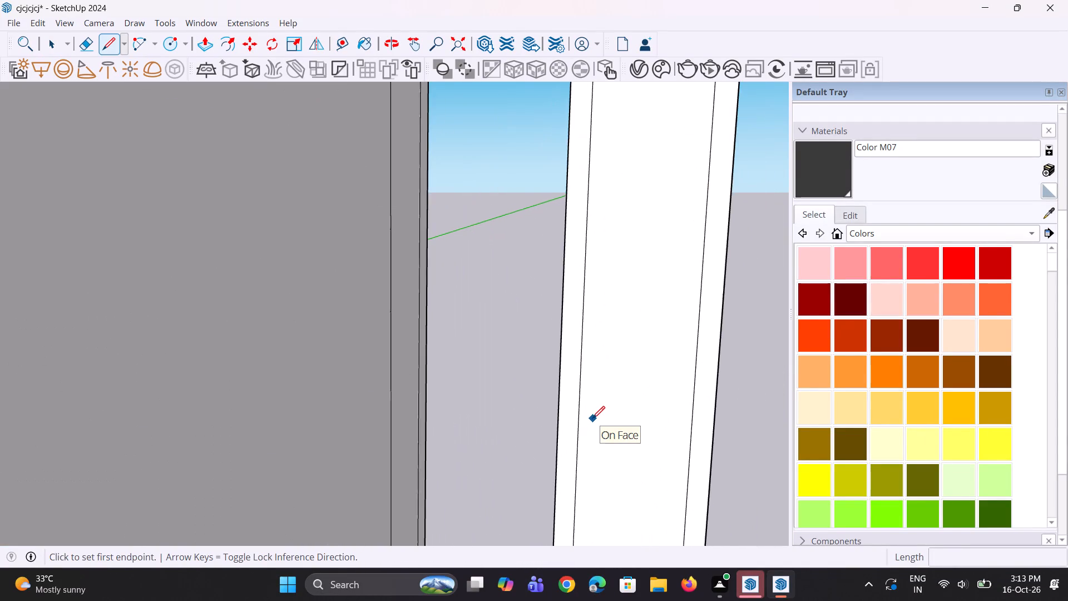
scroll(592, 418, "up", 13)
left_click(585, 416)
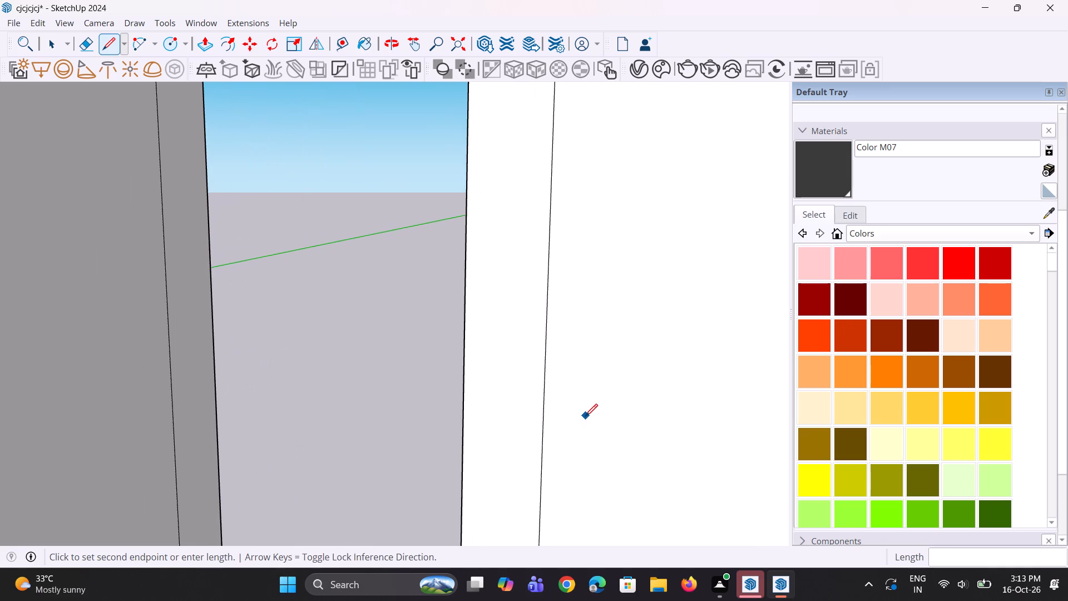
left_click(584, 430)
middle_click_drag(558, 468, 535, 466)
key("space")
key("space")
Draw a circle with a radius of about 1/2" on the panel face, centred on the base of the short line.
scroll(602, 426, "up", 5)
key("c")
scroll(594, 417, "up", 4)
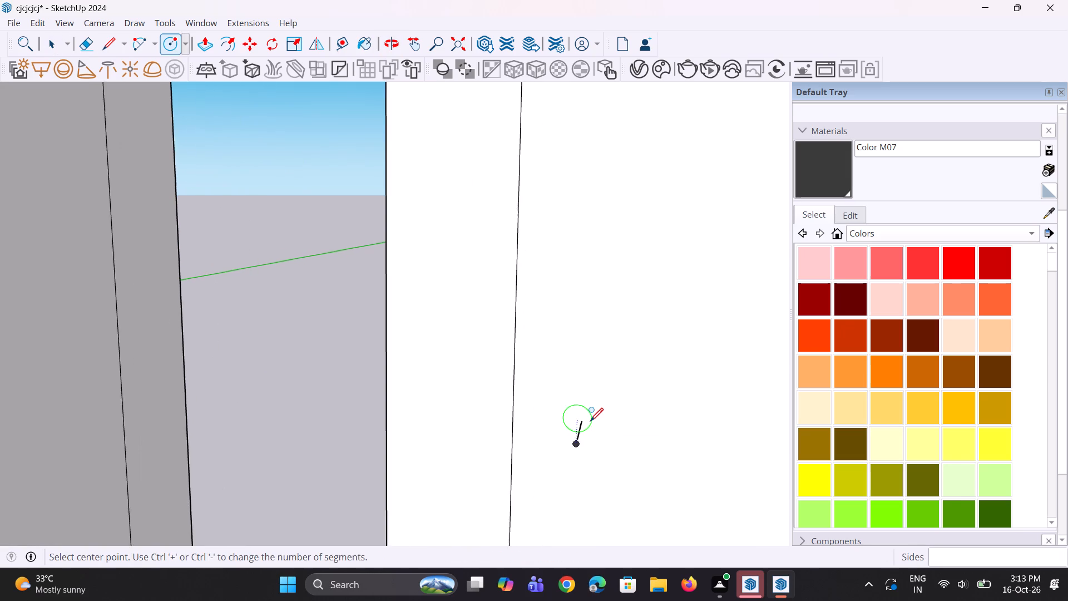
left_click(585, 422)
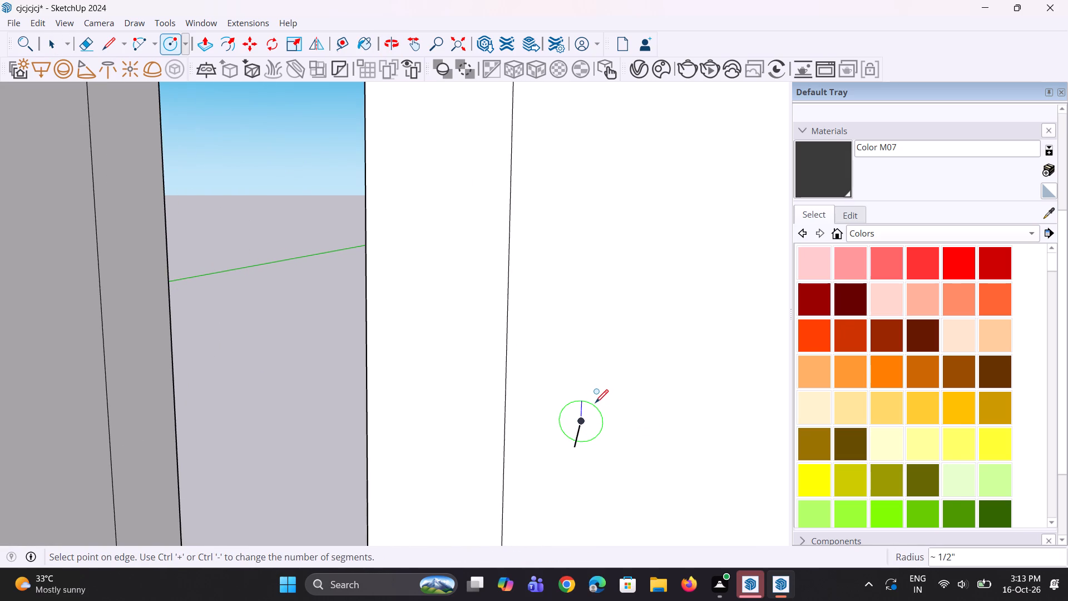
left_click(595, 402)
key("space")
key("space")
Extrude the small circle along the short line with Follow Me to form a round door knob.
left_click(576, 442)
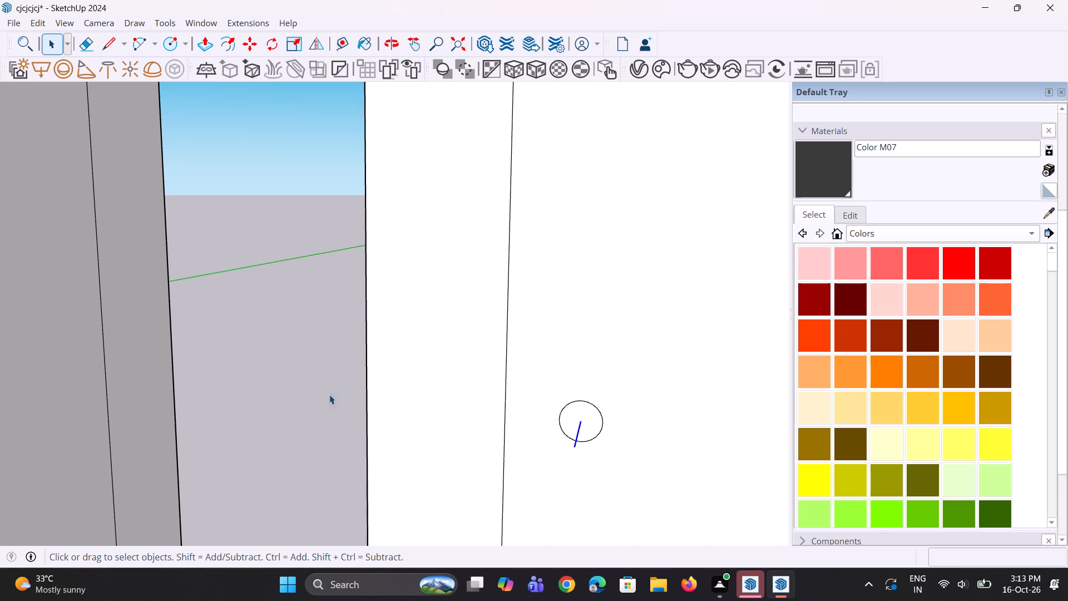
left_click(19, 47)
key("f")
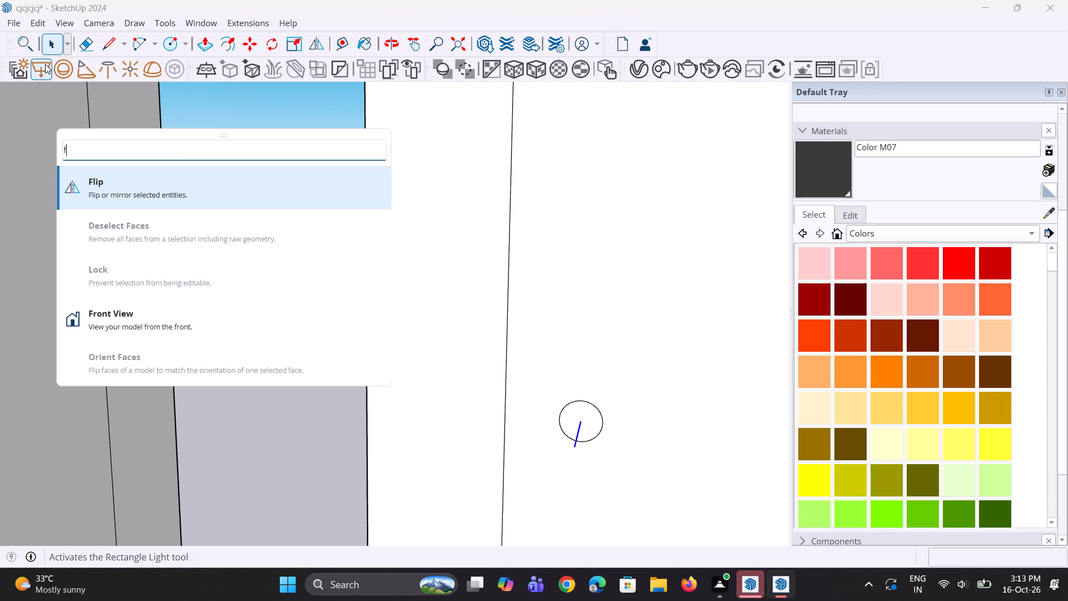
key("o")
key("l")
key("l")
left_click(138, 192)
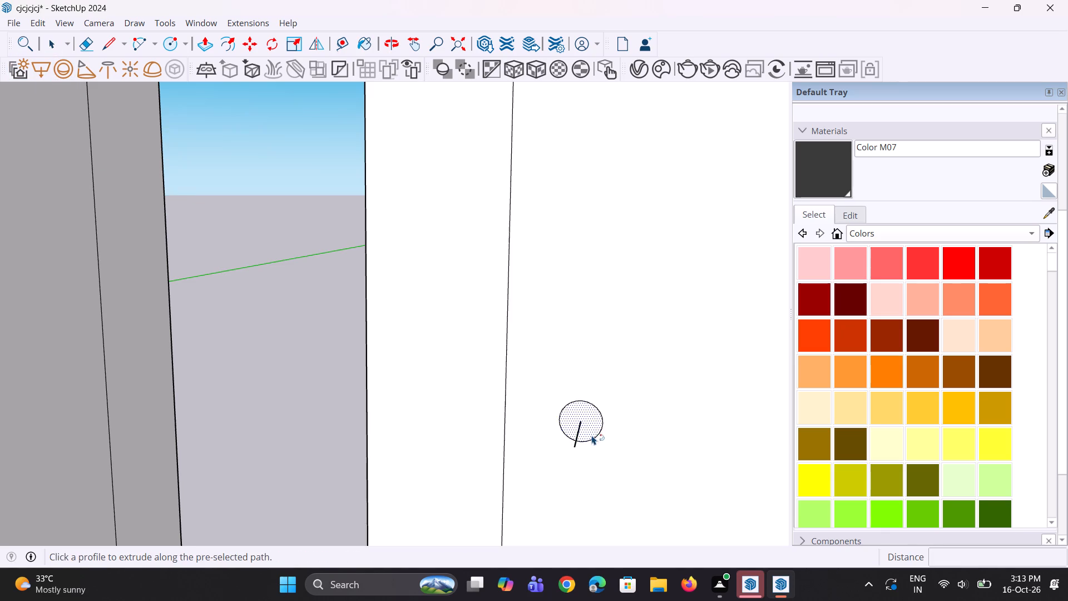
left_click(594, 429)
scroll(508, 530, "down", 8)
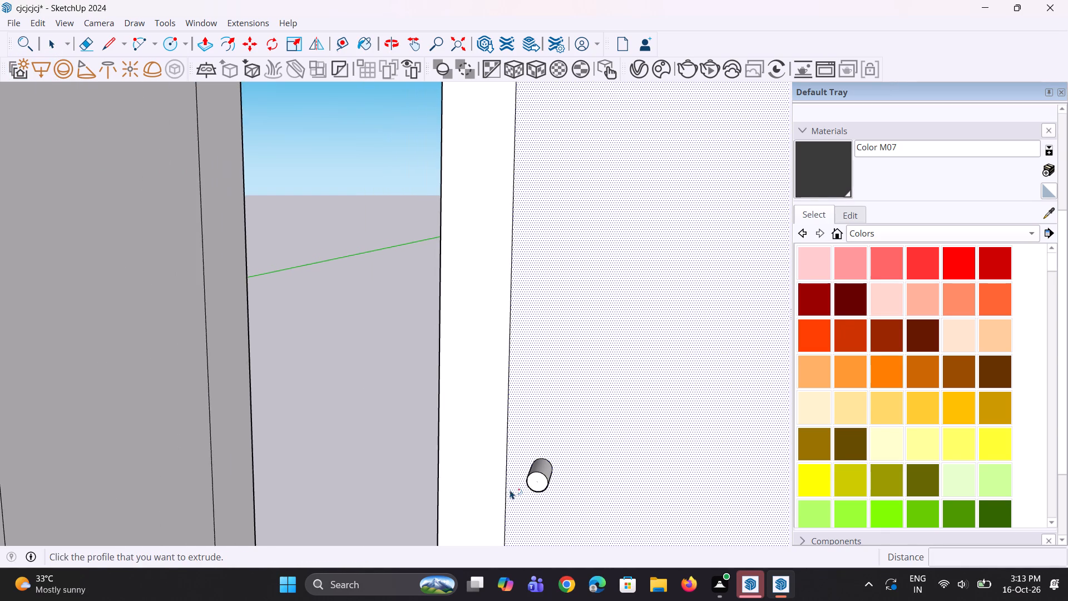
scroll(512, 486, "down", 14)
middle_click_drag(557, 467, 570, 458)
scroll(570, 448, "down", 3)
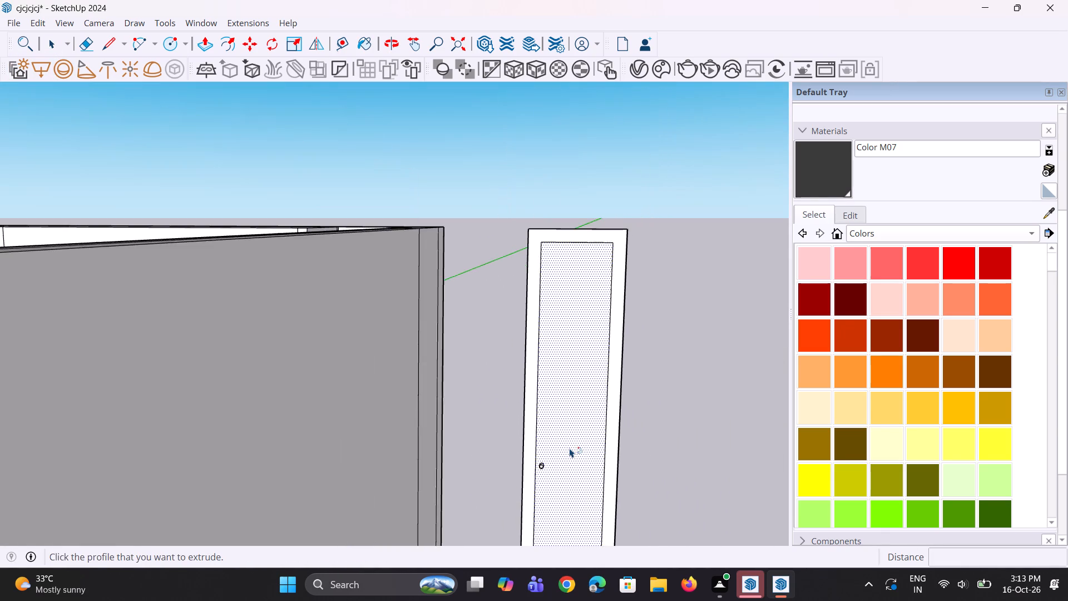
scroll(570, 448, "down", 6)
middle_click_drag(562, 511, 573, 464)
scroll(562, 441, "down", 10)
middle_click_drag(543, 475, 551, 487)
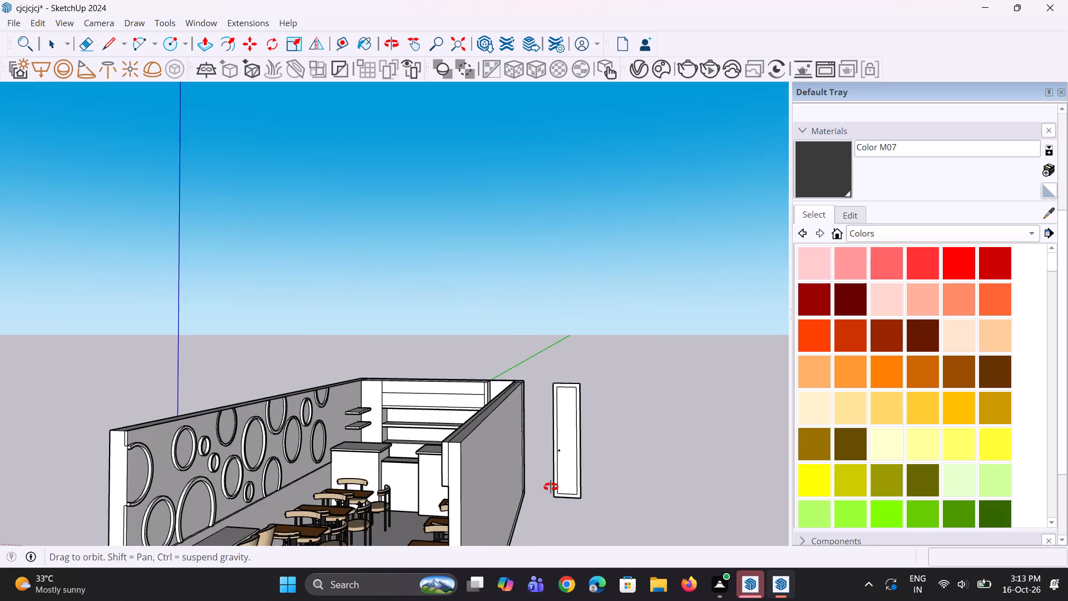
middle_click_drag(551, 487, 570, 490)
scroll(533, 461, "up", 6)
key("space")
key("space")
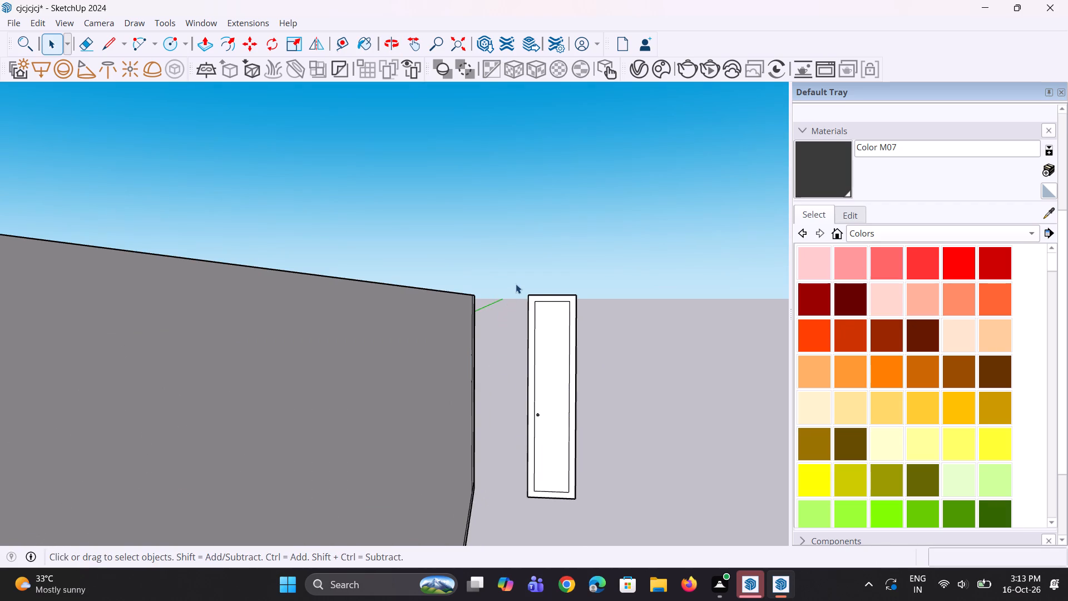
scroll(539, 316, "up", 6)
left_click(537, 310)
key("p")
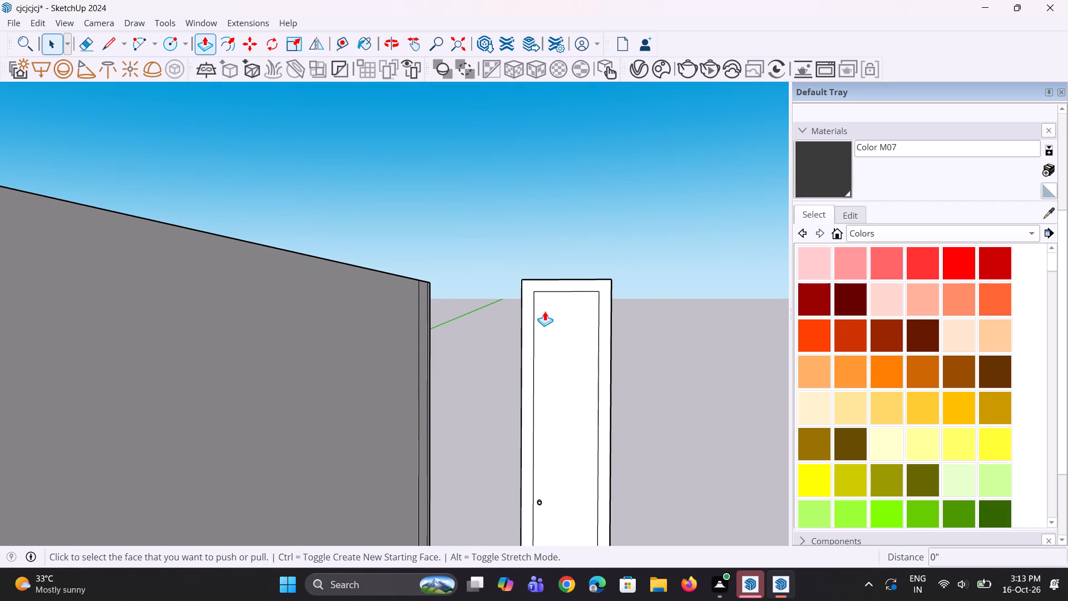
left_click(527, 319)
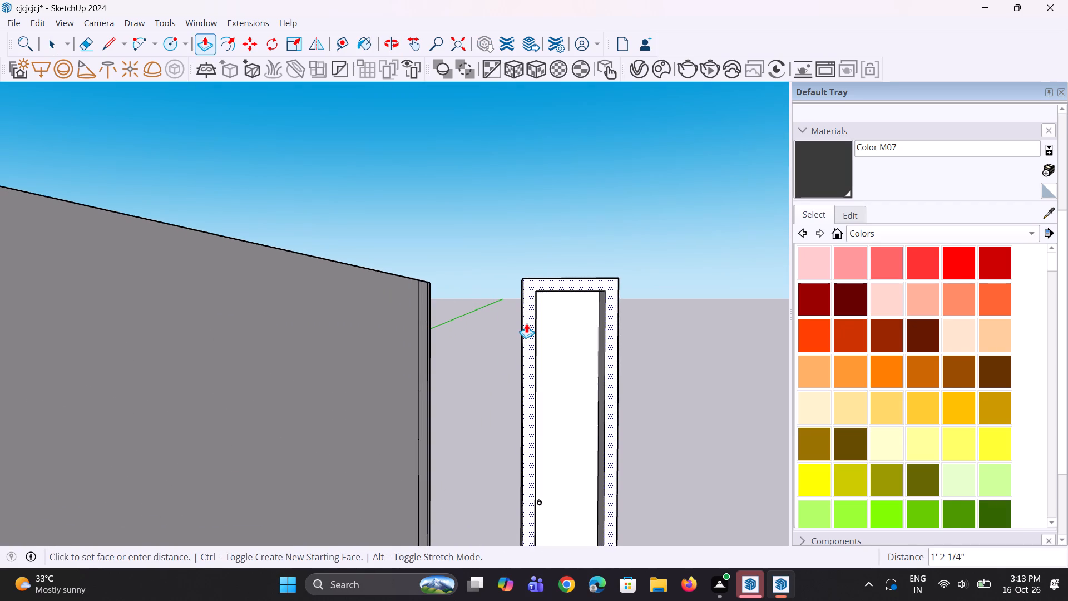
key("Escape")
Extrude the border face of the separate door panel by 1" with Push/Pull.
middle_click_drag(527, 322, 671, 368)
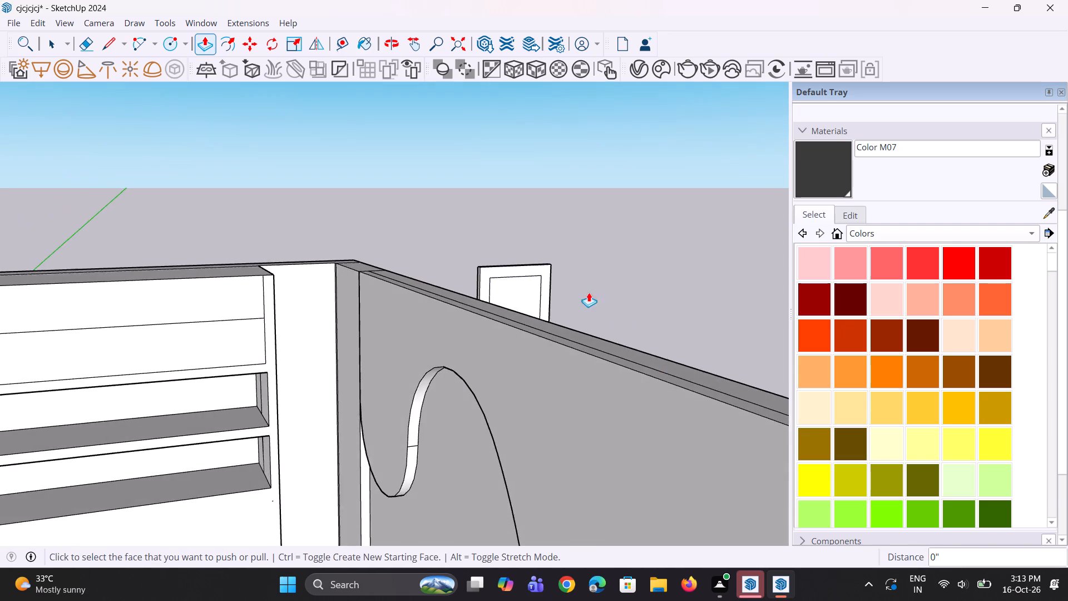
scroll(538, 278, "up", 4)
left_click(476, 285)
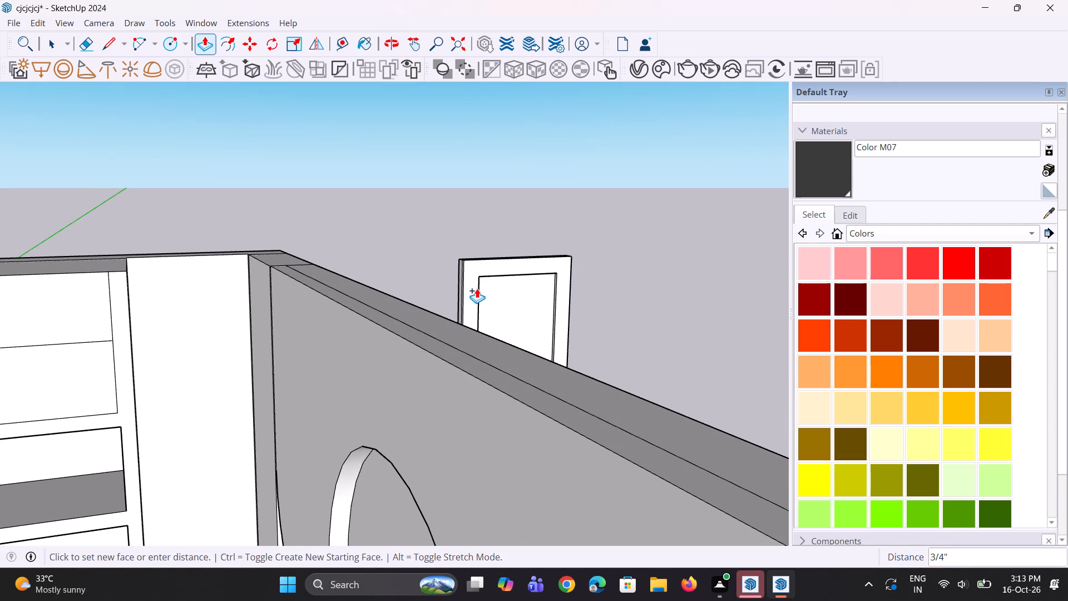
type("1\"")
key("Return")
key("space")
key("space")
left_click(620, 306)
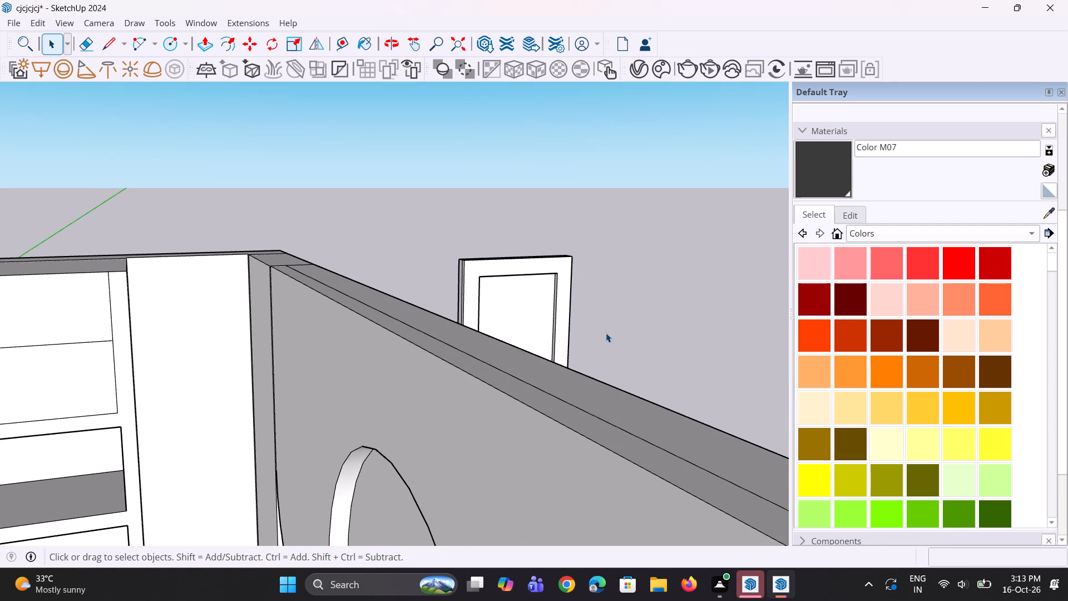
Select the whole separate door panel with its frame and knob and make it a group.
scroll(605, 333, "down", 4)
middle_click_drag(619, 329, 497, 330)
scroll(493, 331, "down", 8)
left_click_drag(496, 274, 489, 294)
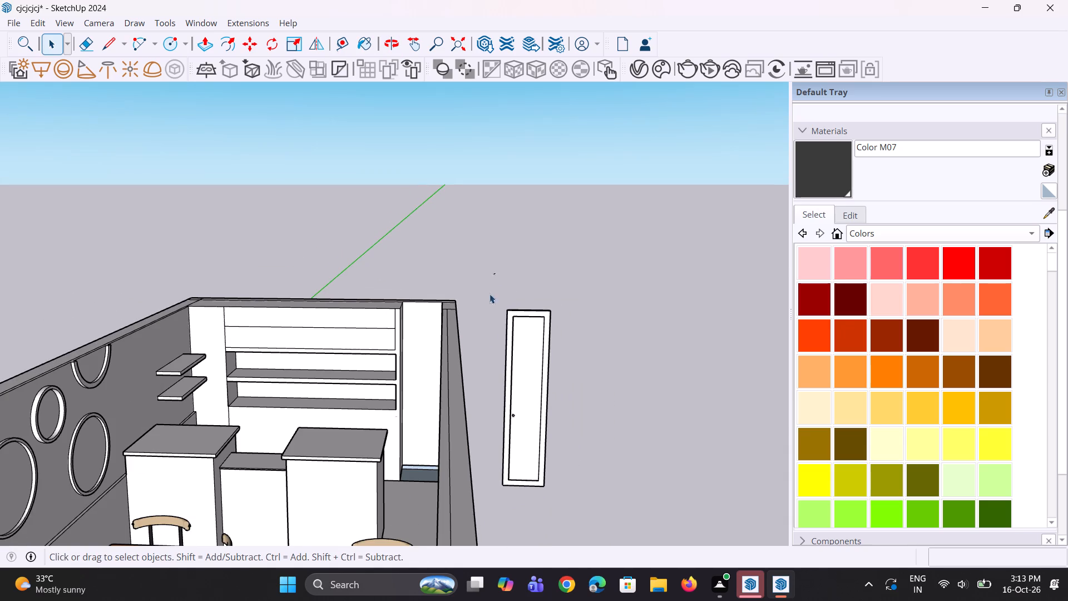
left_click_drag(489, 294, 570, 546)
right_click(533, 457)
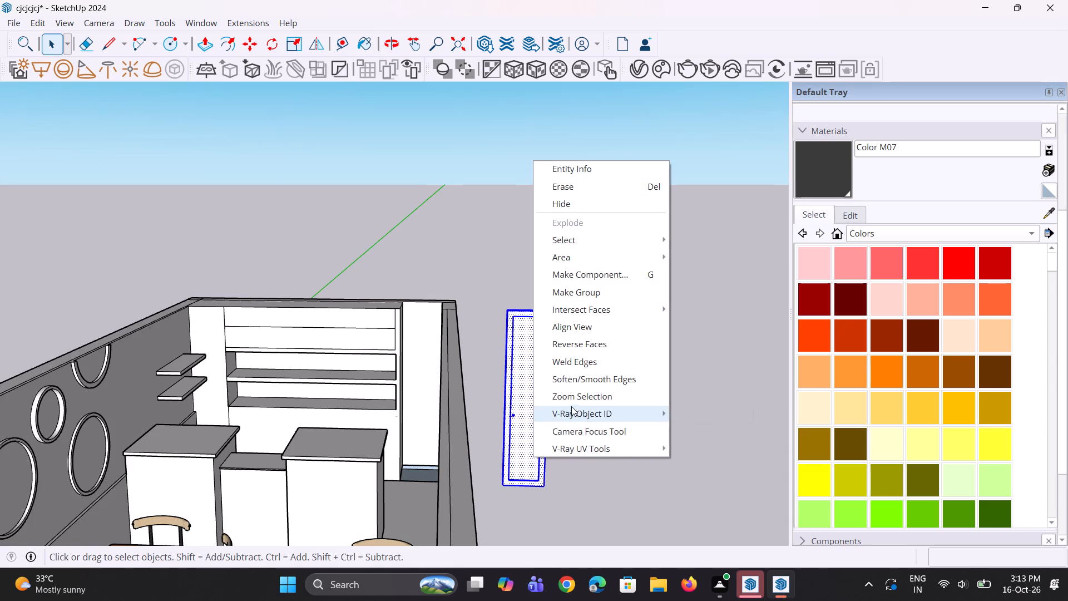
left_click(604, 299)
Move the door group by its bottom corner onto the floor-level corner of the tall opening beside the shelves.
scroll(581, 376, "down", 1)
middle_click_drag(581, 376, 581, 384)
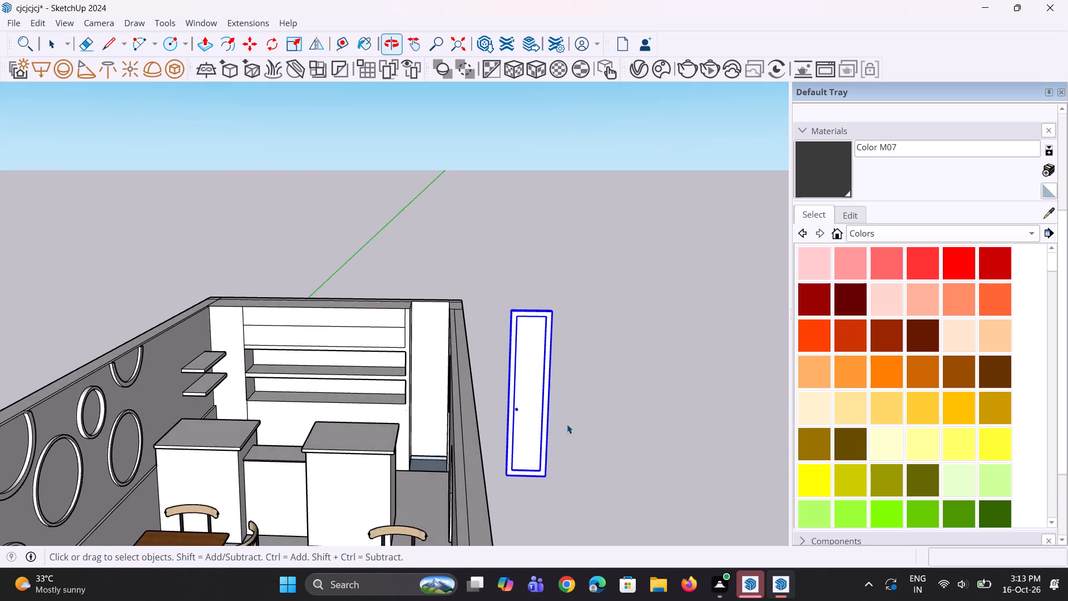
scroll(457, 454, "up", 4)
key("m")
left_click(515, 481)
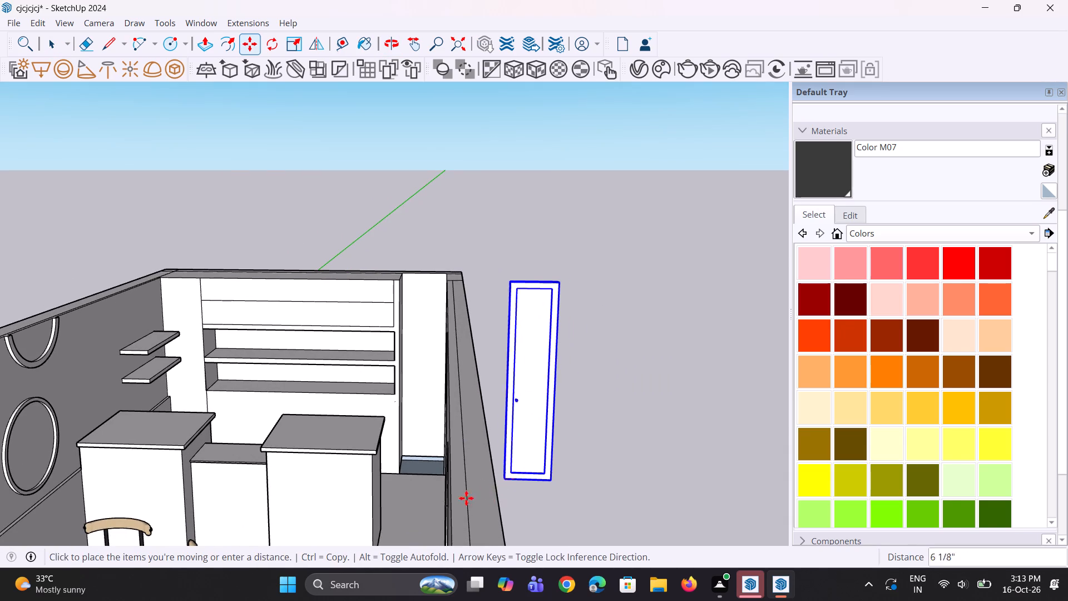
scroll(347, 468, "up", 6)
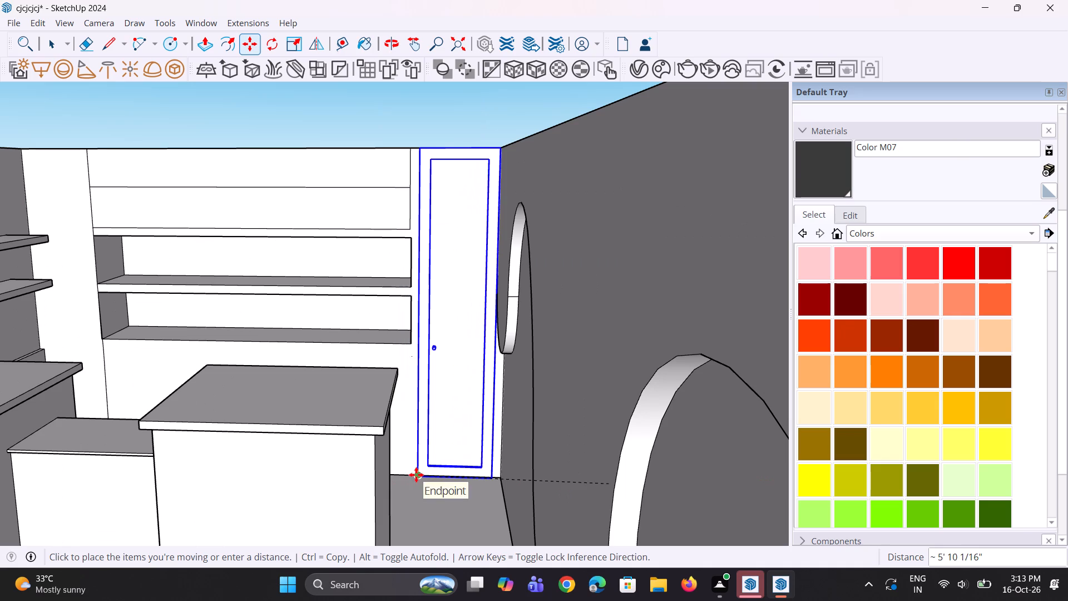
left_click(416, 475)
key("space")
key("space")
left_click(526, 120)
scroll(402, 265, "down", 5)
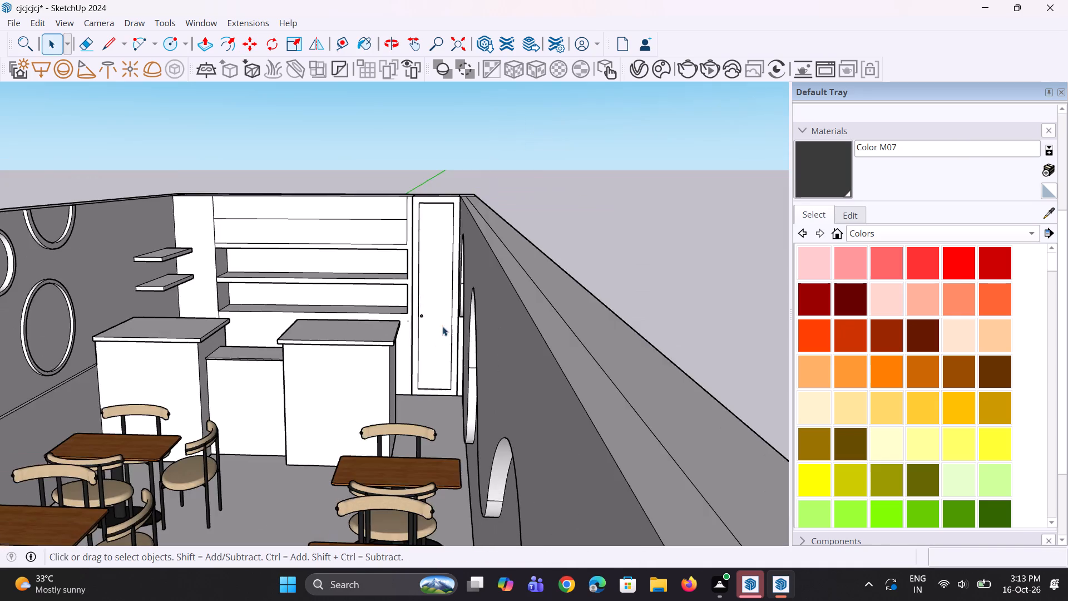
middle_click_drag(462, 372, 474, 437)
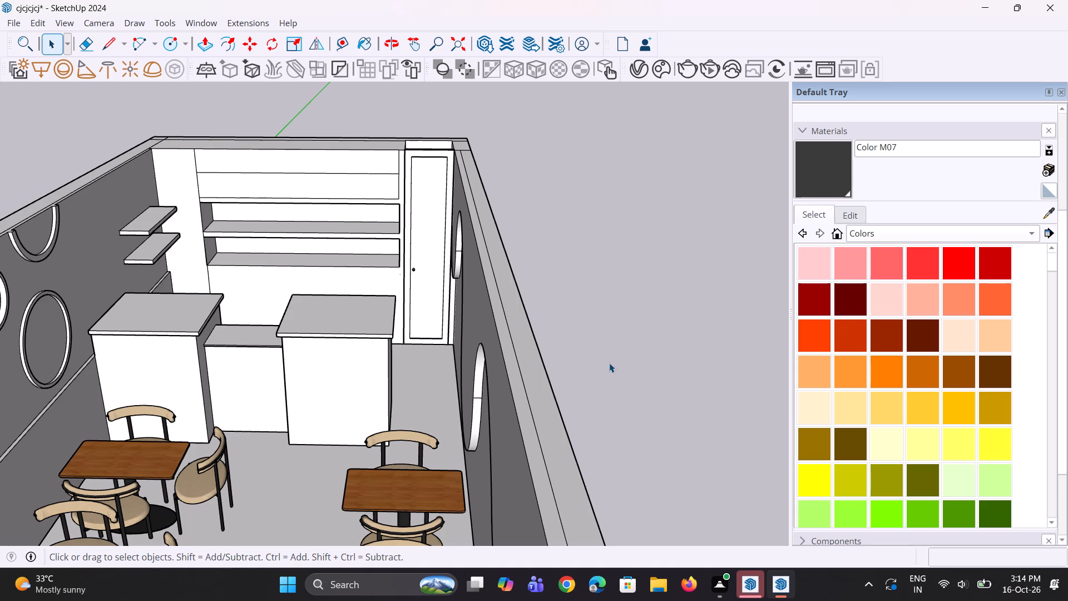
Undo the door's placement, grouping, frame extrusion, knob, border offset and thickness, back through the panel copy beside the room.
key("ctrl+z")
key("ctrl+z")
key("ctrl+z")
key("ctrl+z")
key("ctrl+z")
key("ctrl+z")
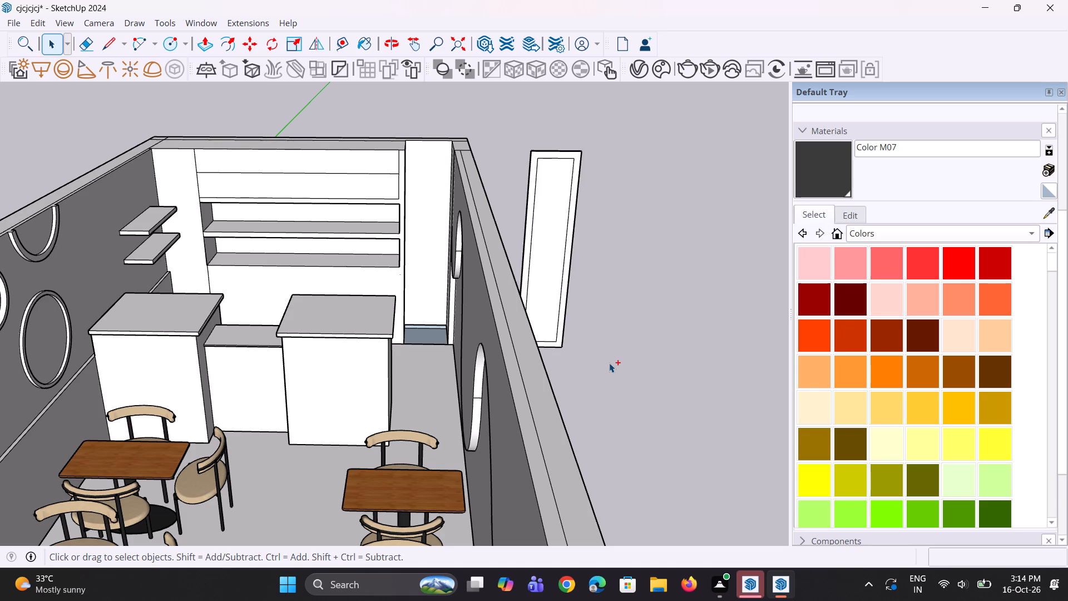
key("ctrl+z")
key("ctrl+z")
key("ctrl+z")
key("ctrl+z")
key("ctrl+z")
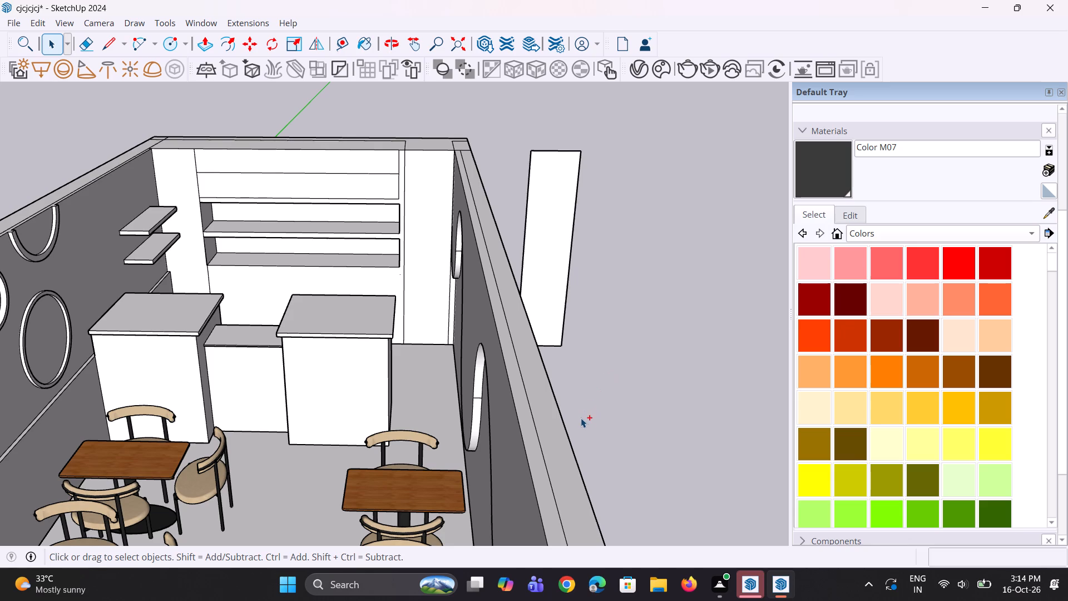
key("ctrl+z")
Draw a horizontal line across the tall back-wall face beside the shelves, a short distance below its top edge.
scroll(439, 253, "up", 2)
middle_click_drag(397, 137, 395, 104)
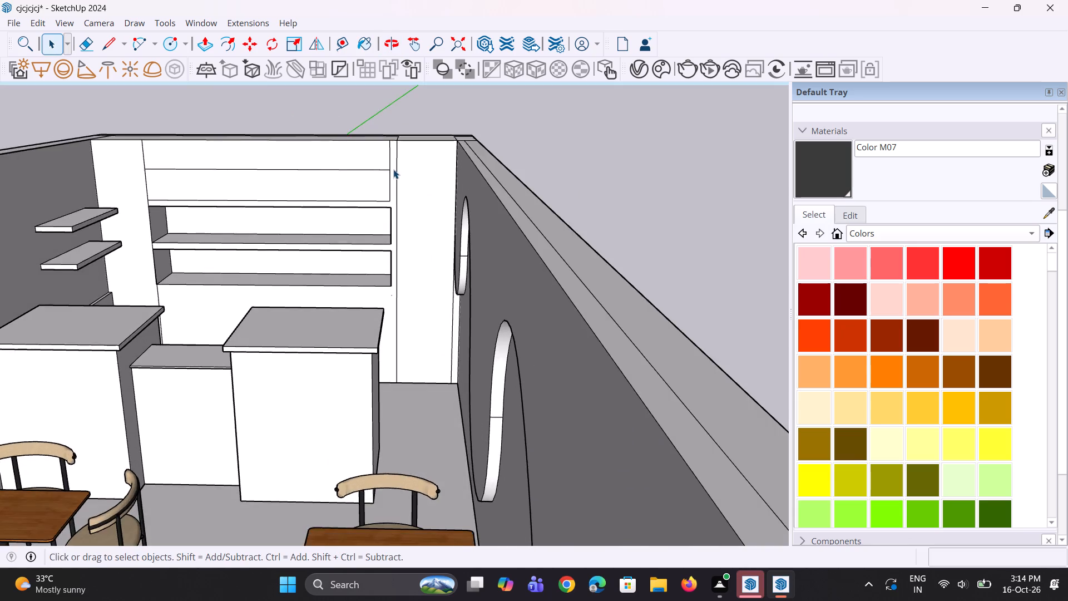
scroll(393, 169, "up", 6)
key("l")
scroll(402, 173, "up", 2)
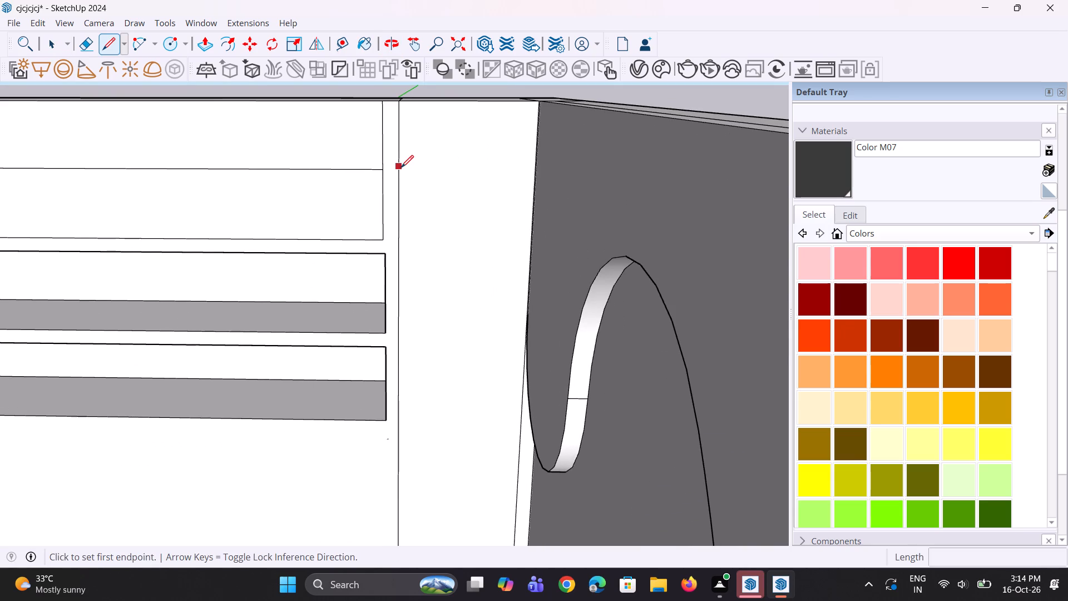
left_click(400, 168)
left_click(535, 170)
key("space")
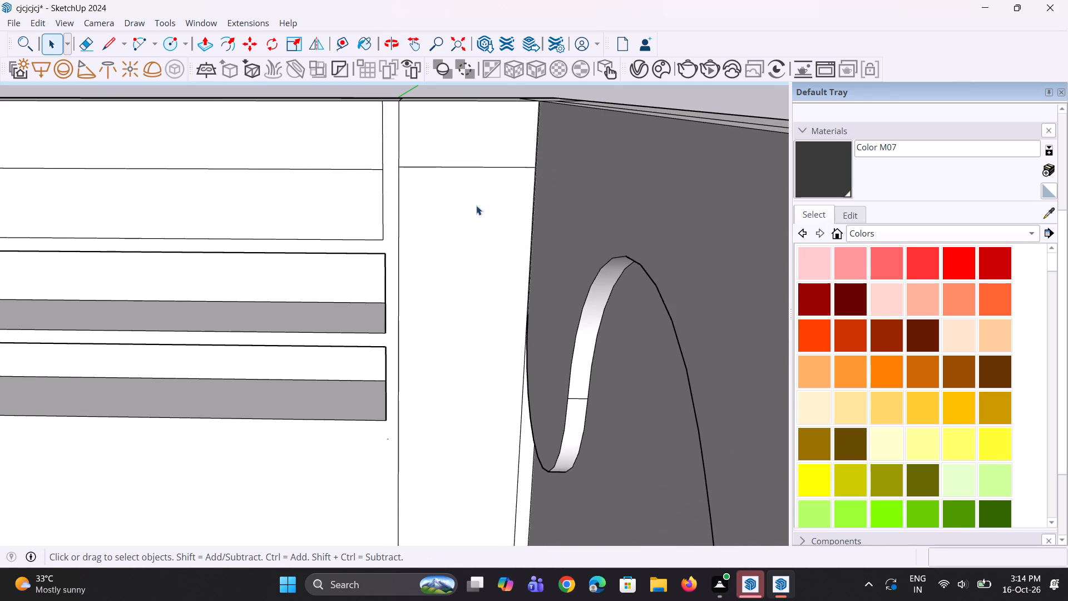
Copy the tall face below the new line about 8' 3 7/16" sideways, outside the room.
key("space")
left_click(474, 207)
scroll(455, 246, "down", 10)
key("m")
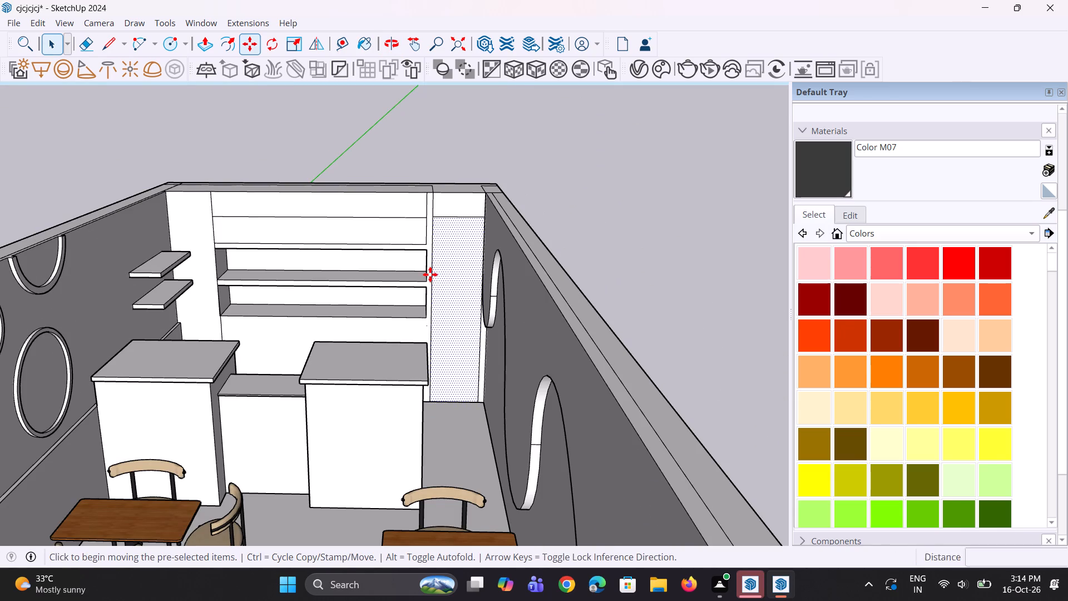
left_click(464, 268)
left_click(648, 284)
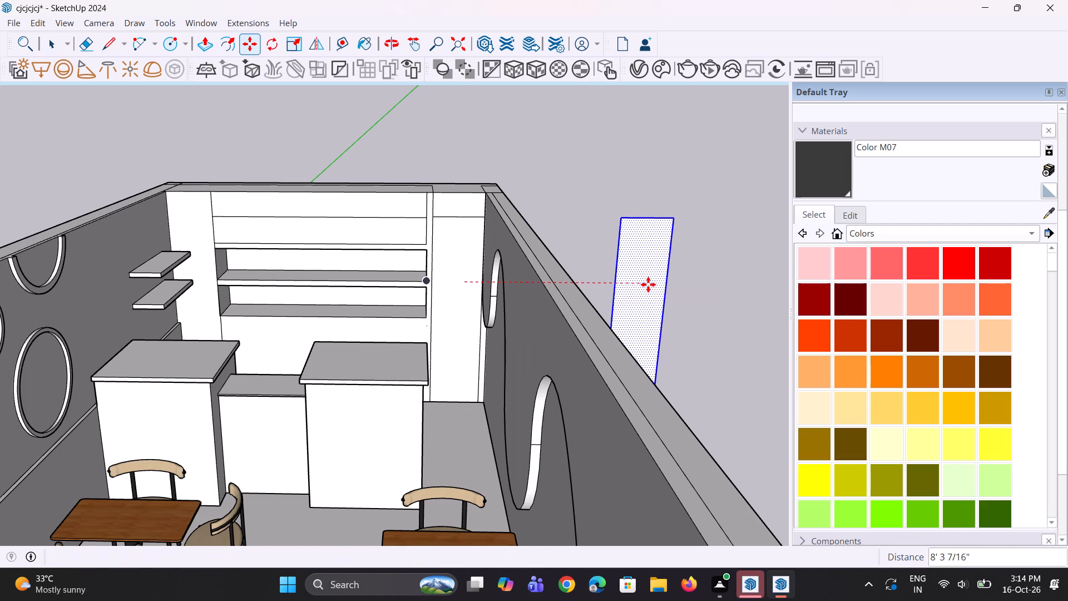
middle_click_drag(649, 298, 542, 289)
key("space")
scroll(522, 318, "down", 4)
key("space")
Push/Pull the copied door face to a thickness of about 1 13/16".
middle_click_drag(636, 374, 601, 405)
scroll(716, 388, "up", 1)
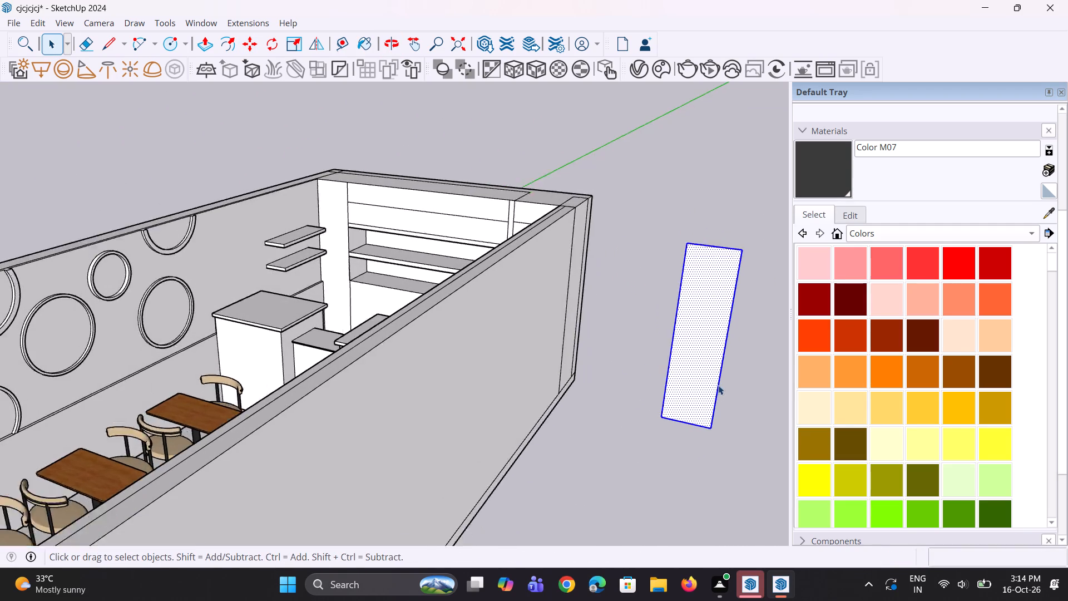
scroll(718, 385, "up", 3)
key("p")
left_click(716, 323)
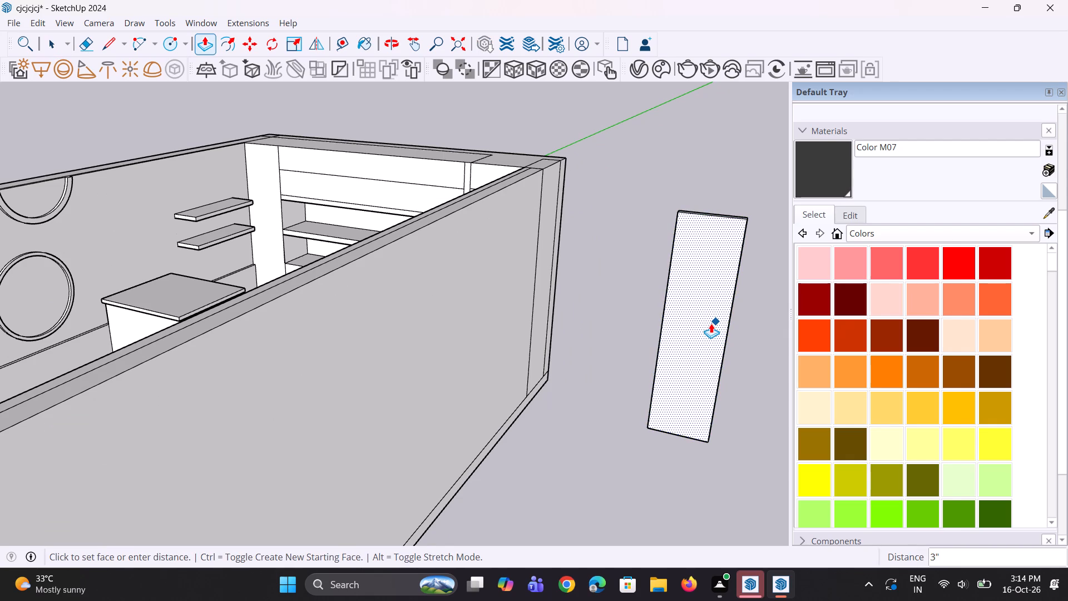
left_click(714, 323)
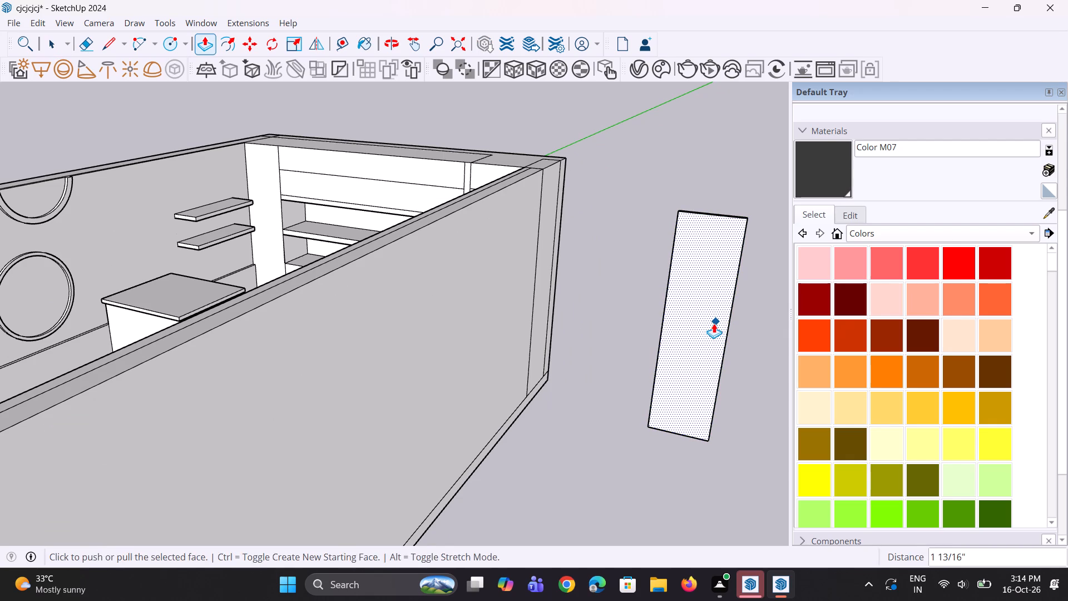
middle_click_drag(705, 358, 692, 356)
key("space")
key("space")
Offset the door panel's front face outline inward about 1 3/8" to form a narrow border.
left_click(714, 368)
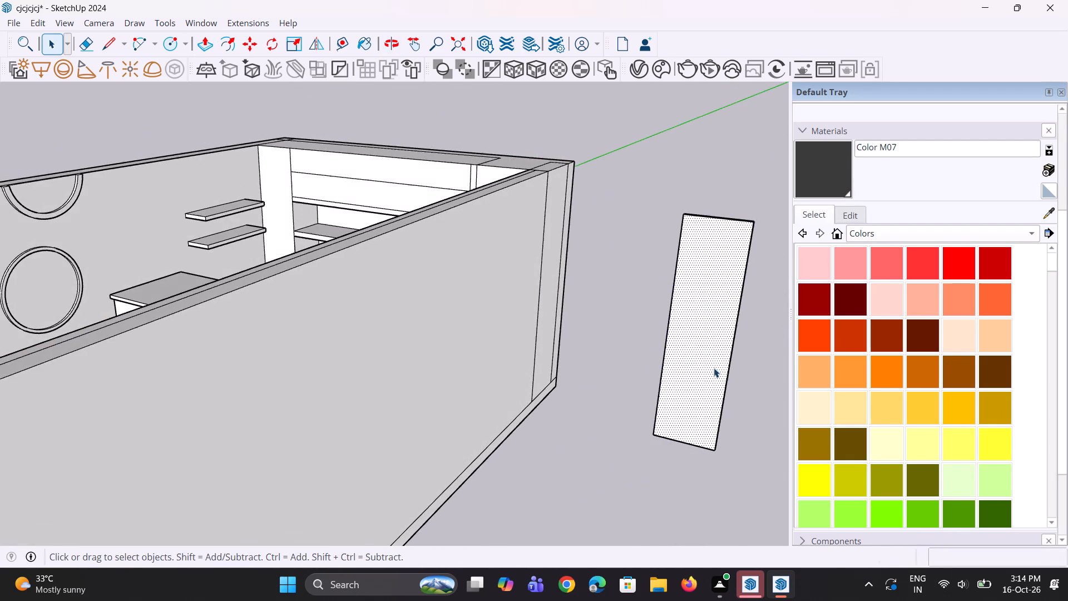
scroll(663, 377, "up", 2)
key("f")
left_click(654, 355)
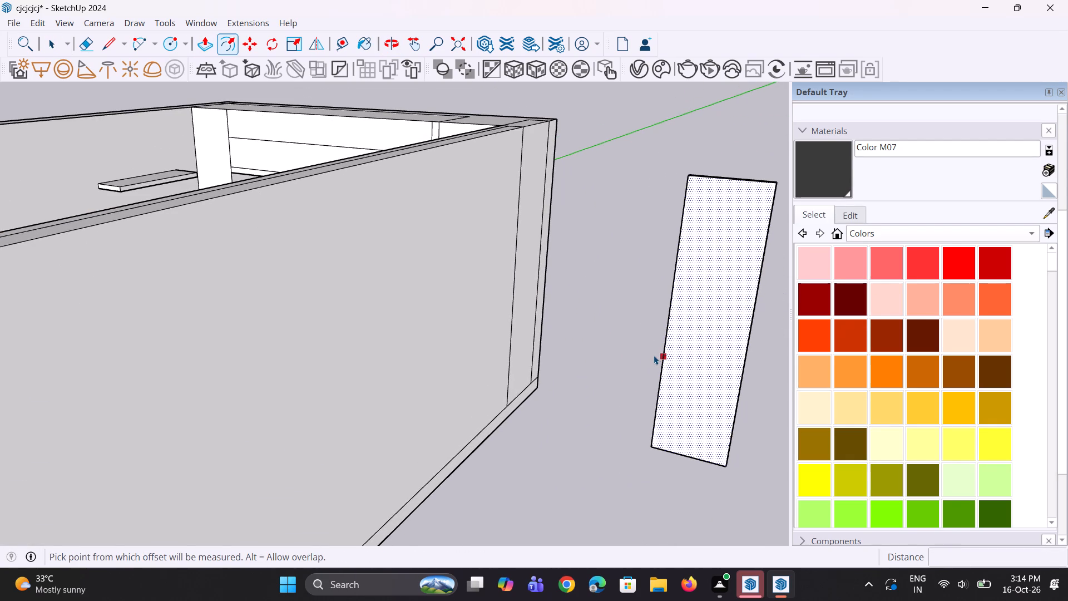
left_click(662, 402)
key("space")
left_click(628, 436)
key("space")
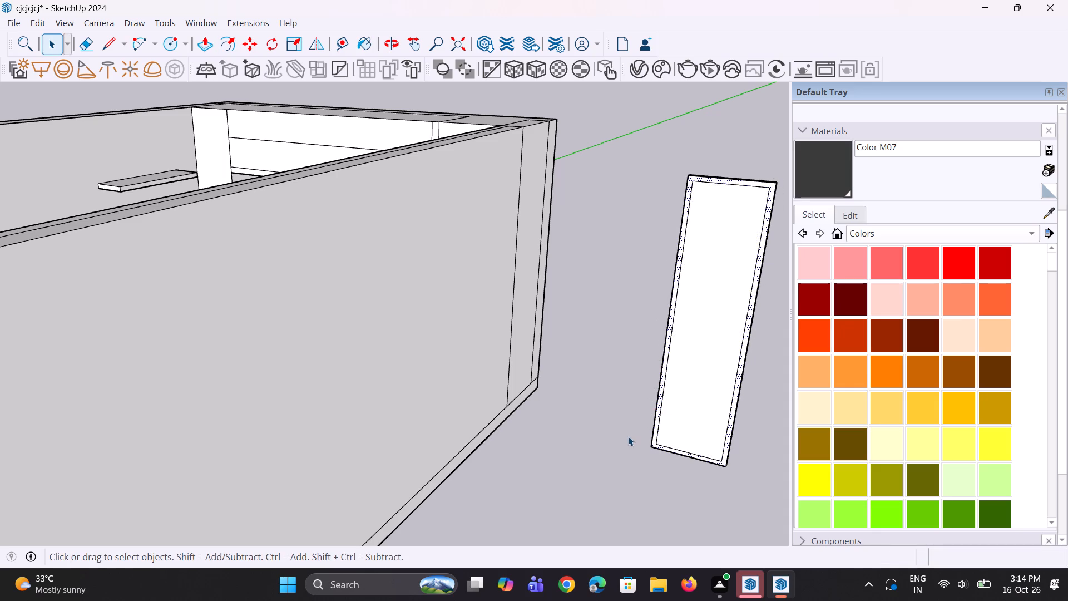
double_click(619, 446)
Draw a line about 6 11/16" long projecting outward from the panel's inner face, beside its long border edge at handle height.
scroll(725, 344, "up", 4)
scroll(654, 365, "up", 1)
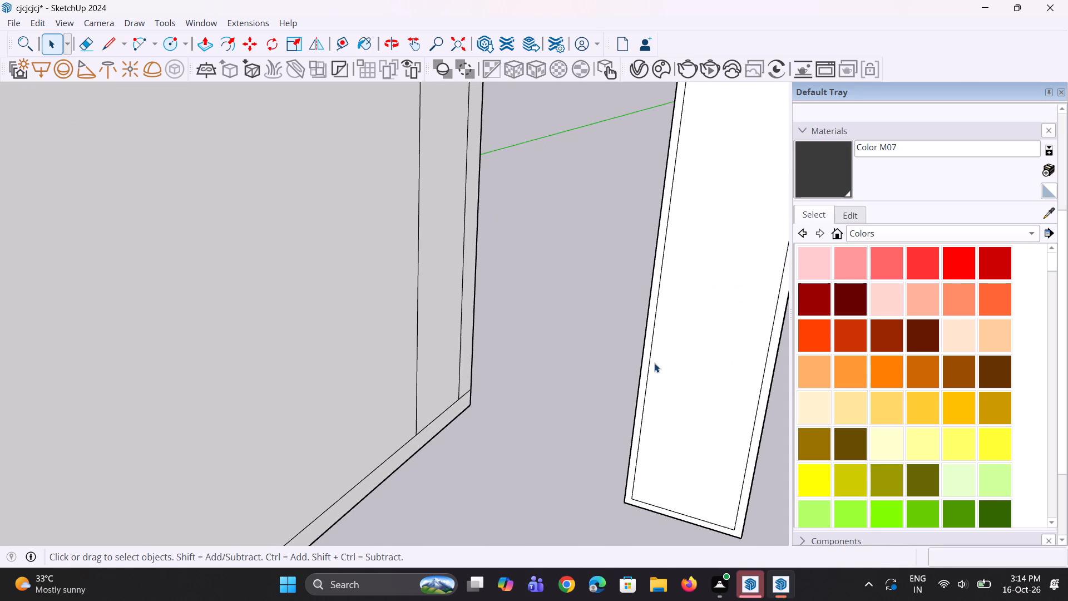
scroll(654, 363, "up", 1)
key("l")
scroll(657, 362, "up", 2)
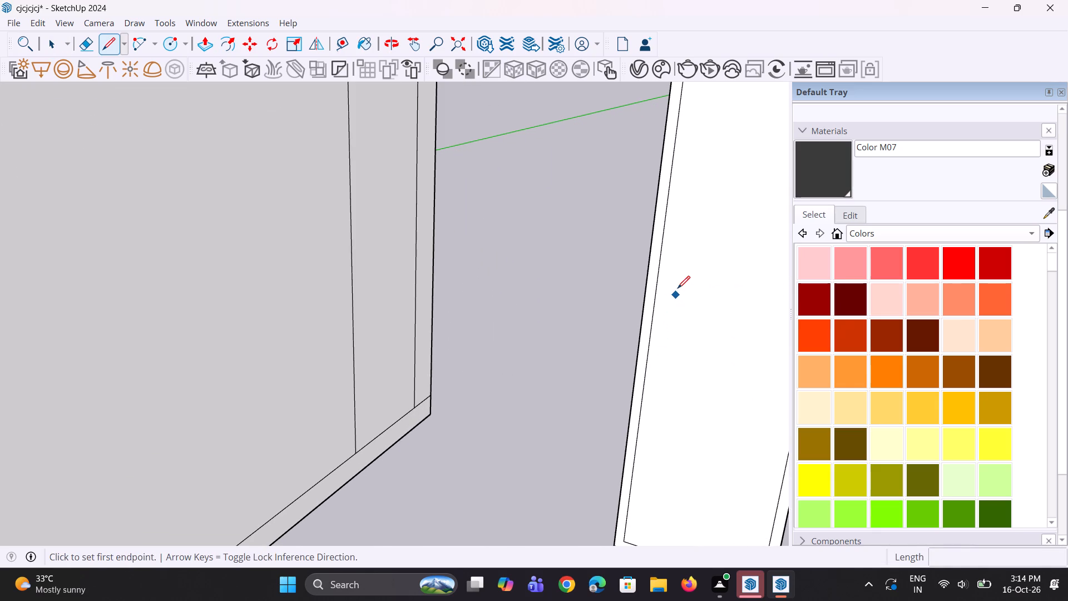
left_click(678, 287)
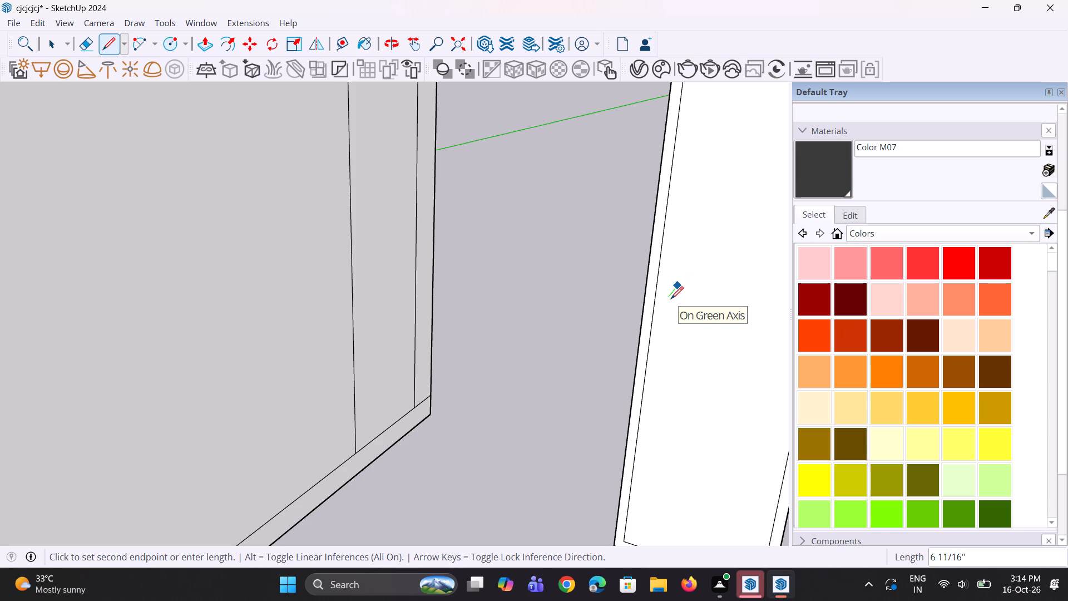
left_click(672, 298)
middle_click_drag(629, 377, 604, 364)
key("space")
key("space")
left_click(587, 363)
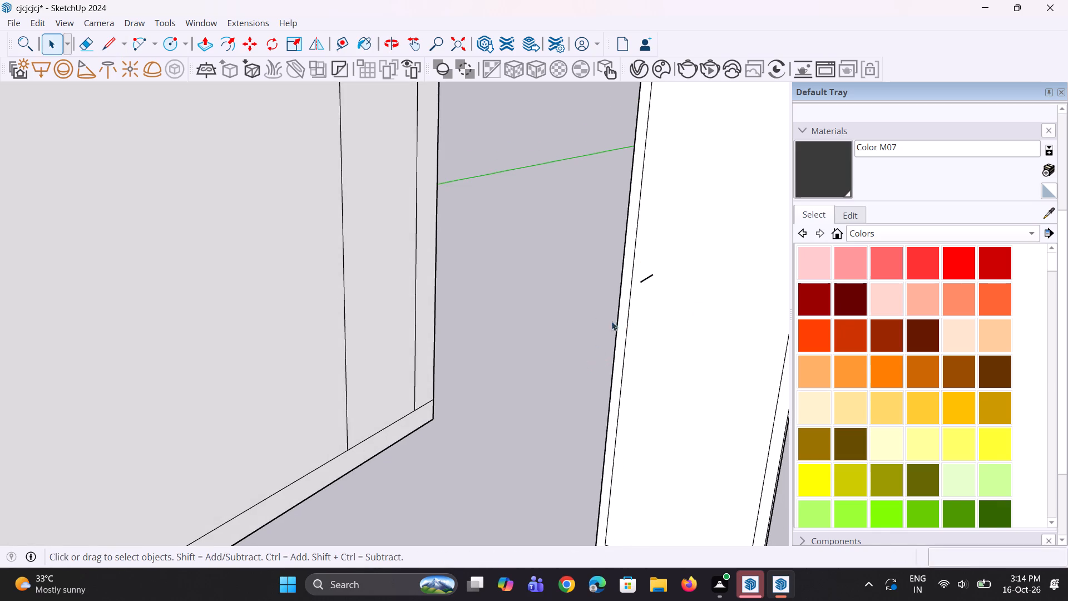
Draw a circle with a radius of about 1 5/8" on the panel face, centred on the base of the projecting line.
scroll(640, 262, "up", 5)
key("c")
scroll(657, 284, "up", 3)
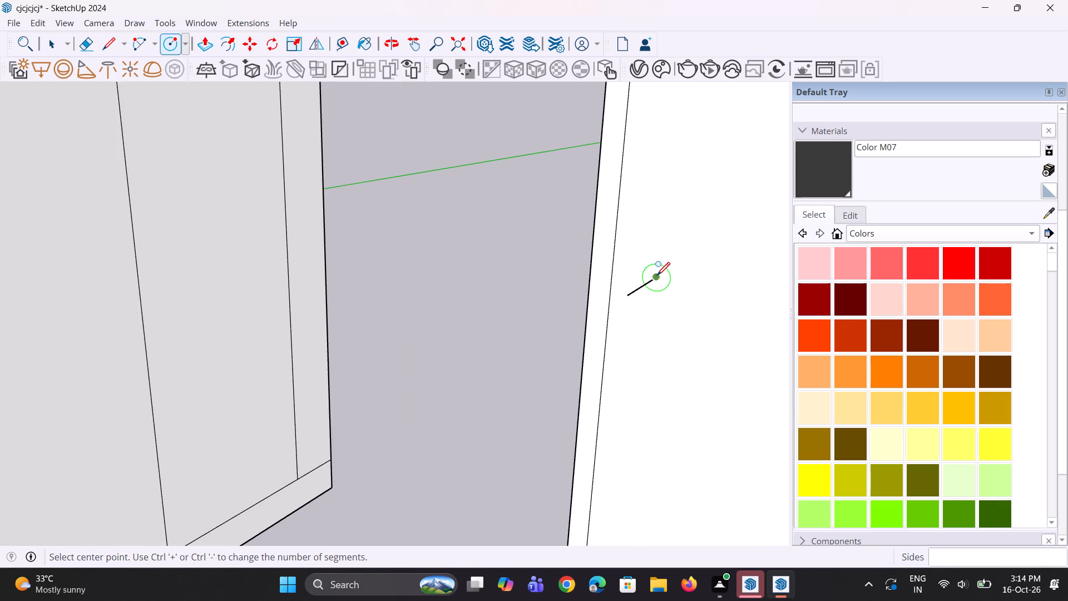
left_click(657, 274)
left_click(661, 257)
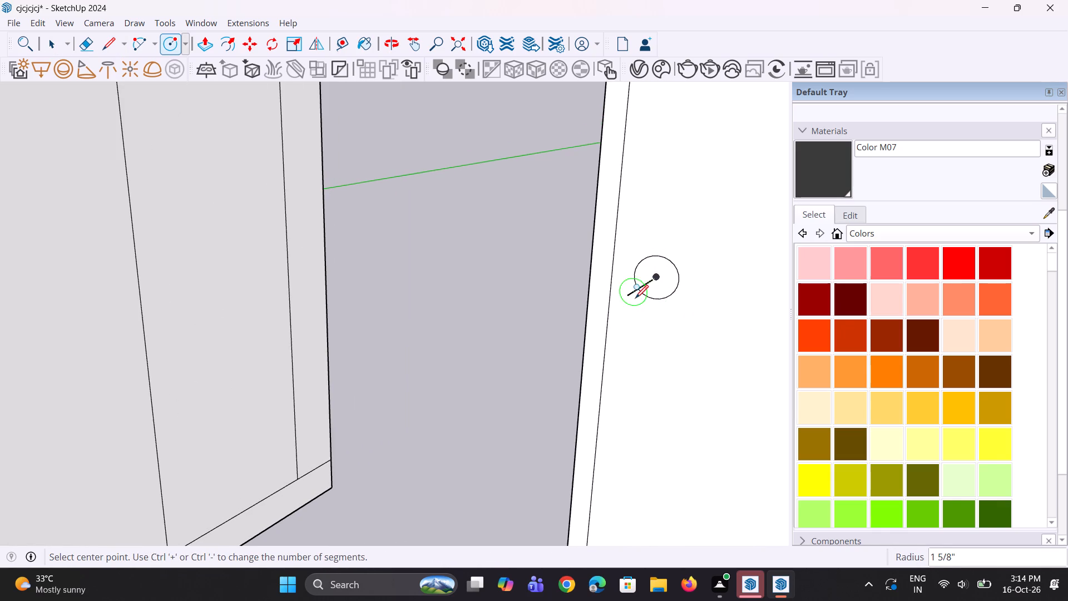
Extrude the circle along the projecting line with Follow Me to form the door panel's round knob.
key("space")
left_click(636, 288)
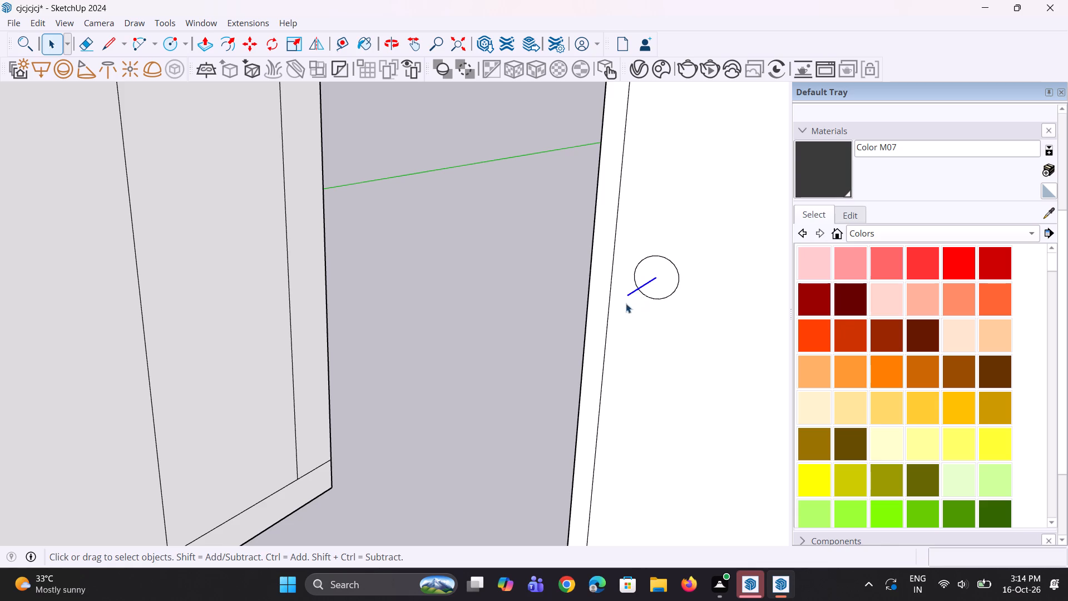
left_click(27, 53)
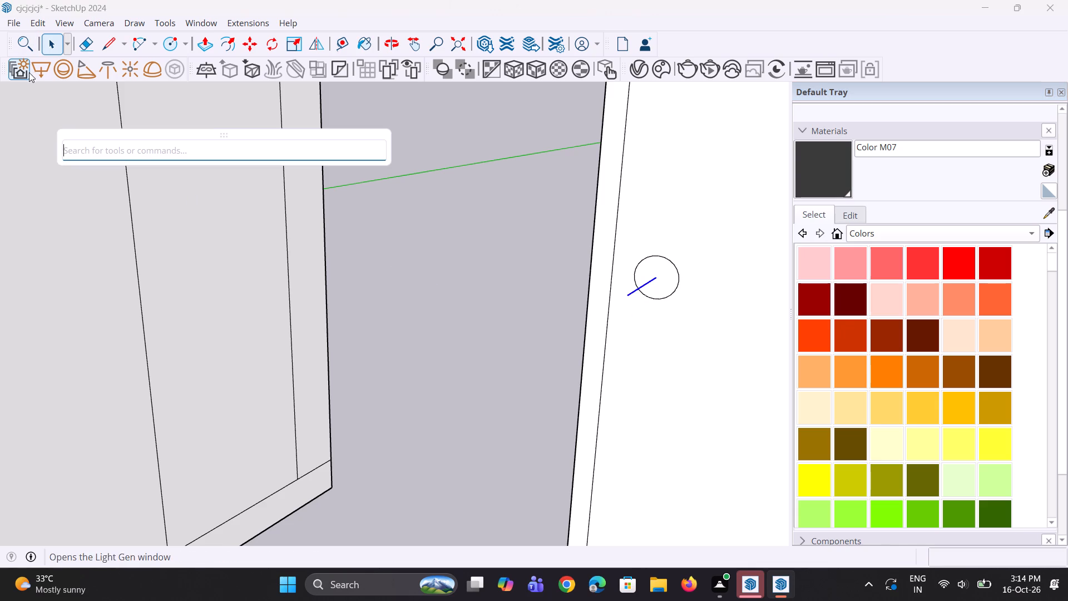
key("f")
key("o")
key("l")
key("l")
left_click(125, 185)
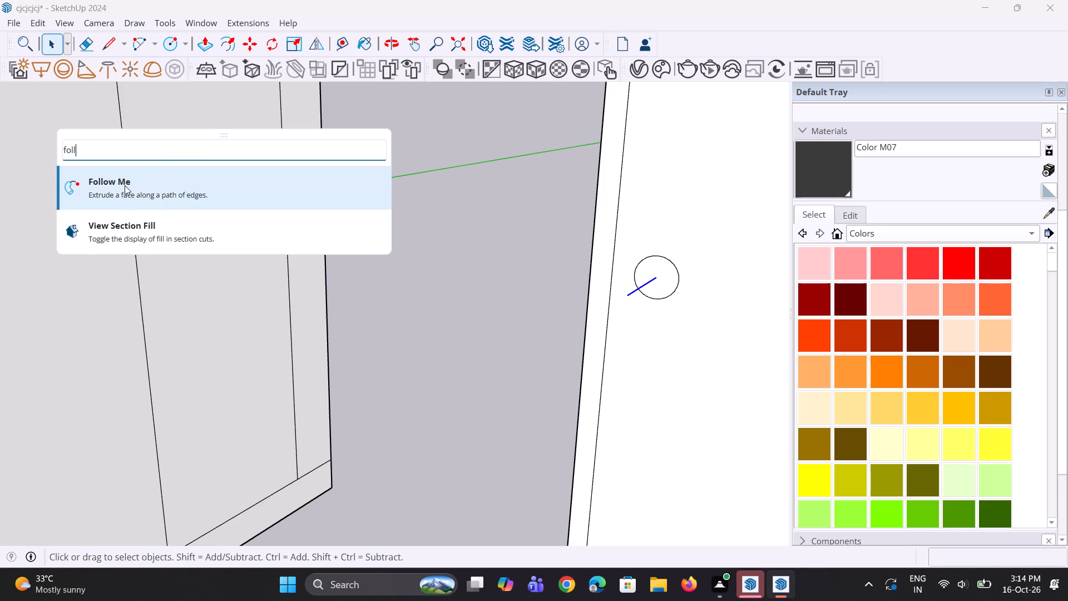
scroll(612, 290, "up", 2)
left_click(655, 283)
scroll(376, 427, "down", 9)
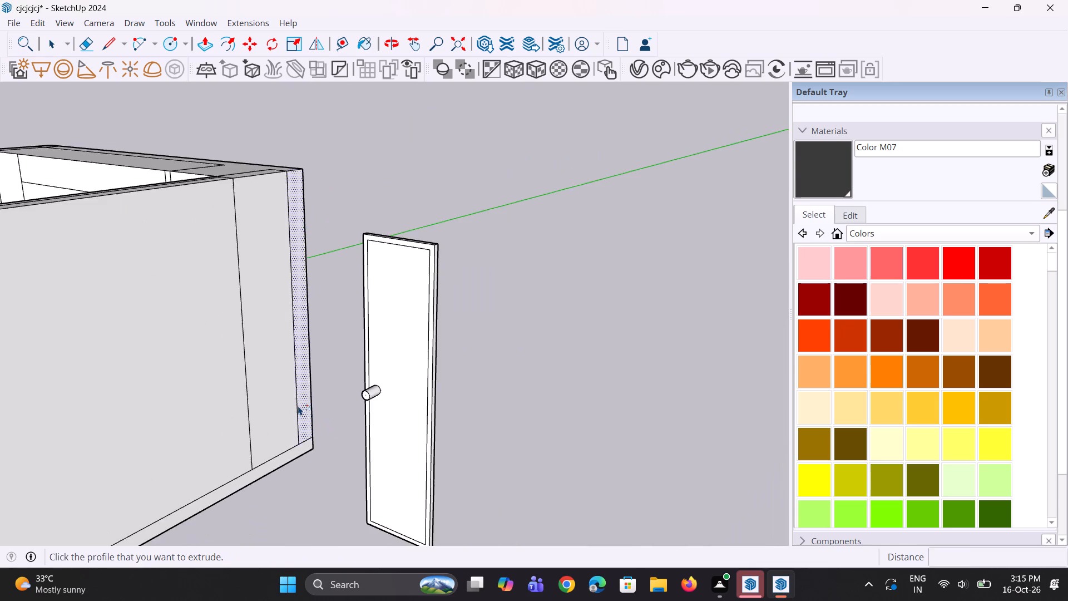
scroll(298, 406, "down", 1)
middle_click_drag(296, 406, 445, 378)
key("space")
key("space")
Push/Pull the narrow border face of the door panel outward by 1".
scroll(461, 354, "up", 4)
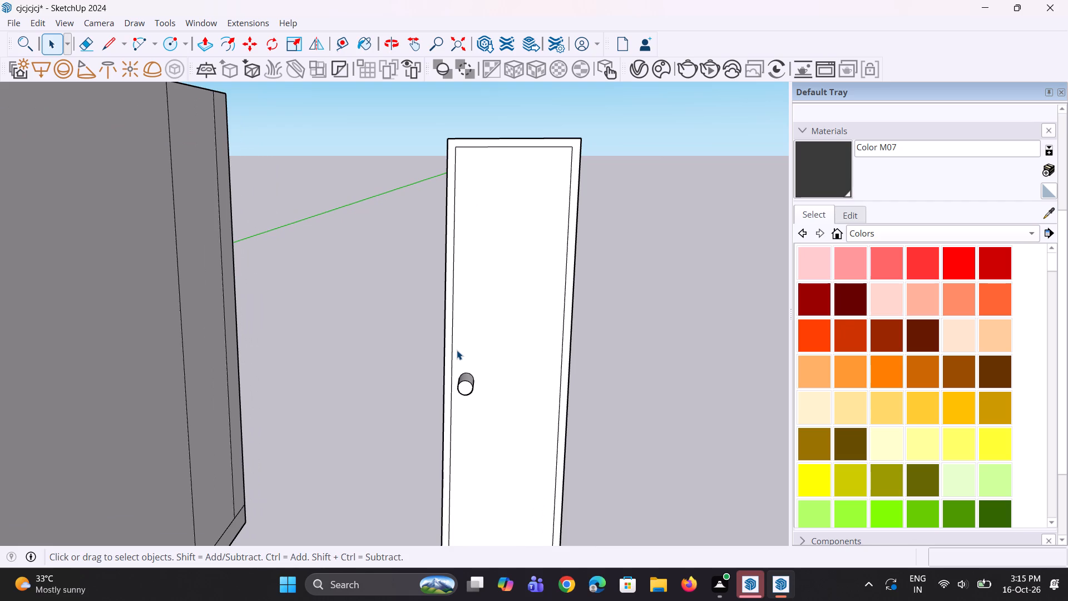
key("p")
scroll(439, 358, "up", 3)
left_click(453, 384)
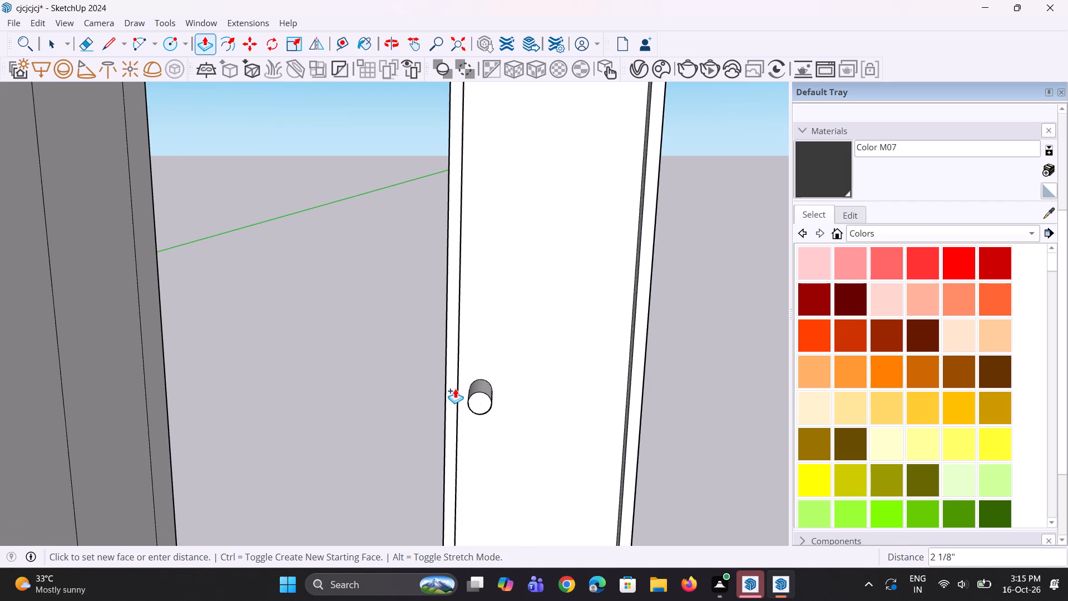
type("1\"")
key("Return")
key("space")
key("space")
left_click(687, 432)
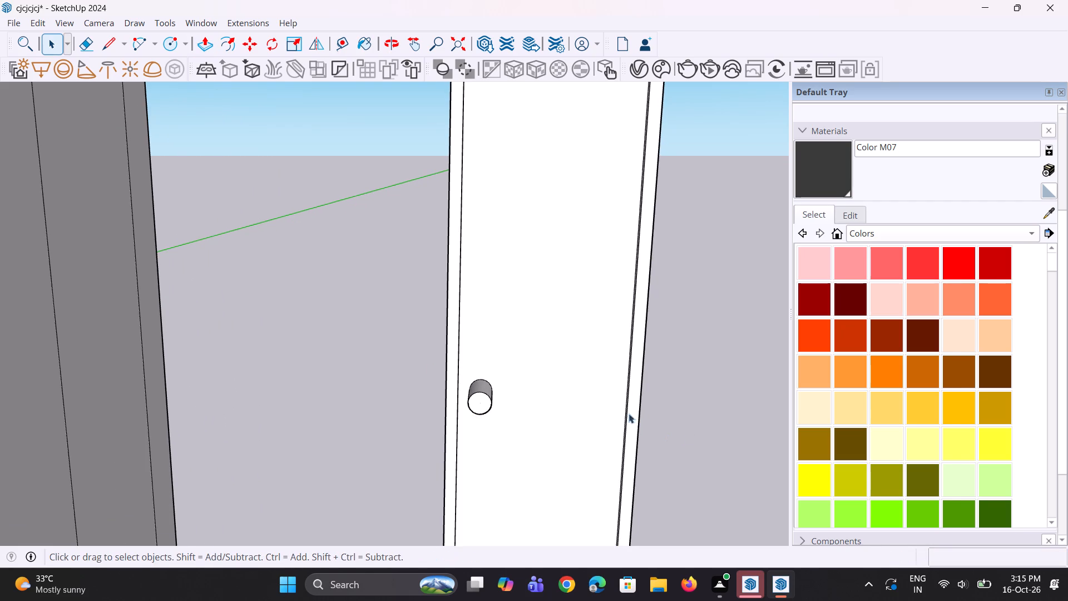
Group the whole door panel together with its border and knob.
scroll(428, 351, "down", 10)
left_click_drag(397, 193, 504, 508)
right_click(471, 399)
left_click(520, 231)
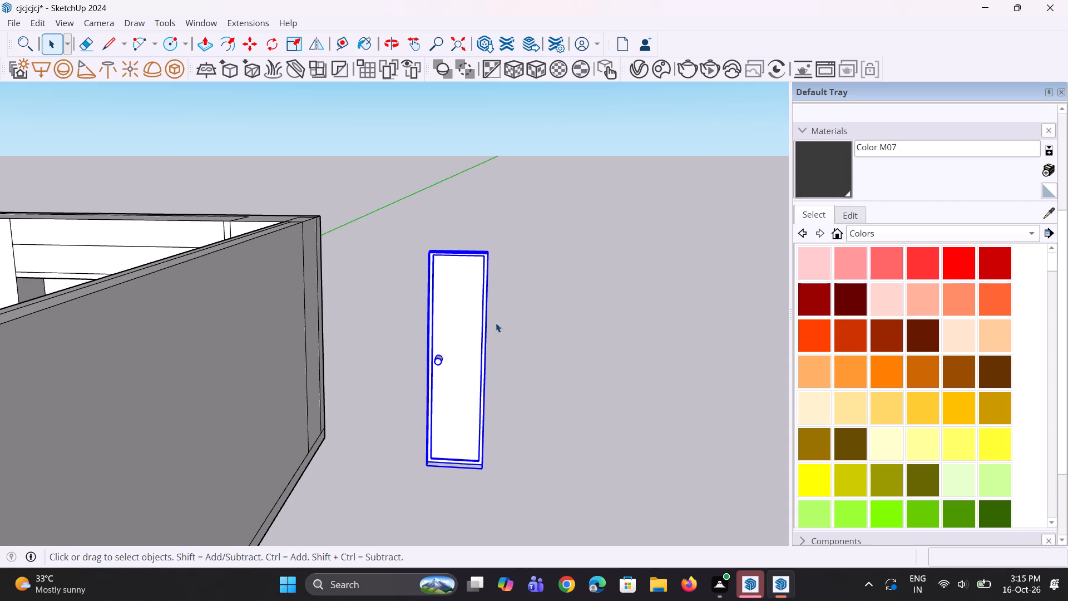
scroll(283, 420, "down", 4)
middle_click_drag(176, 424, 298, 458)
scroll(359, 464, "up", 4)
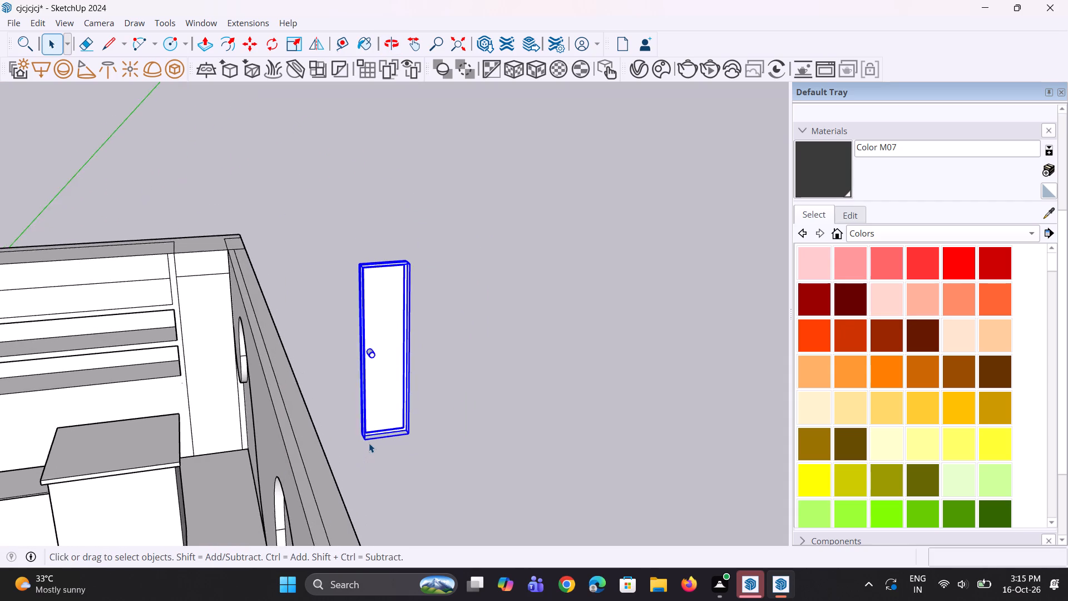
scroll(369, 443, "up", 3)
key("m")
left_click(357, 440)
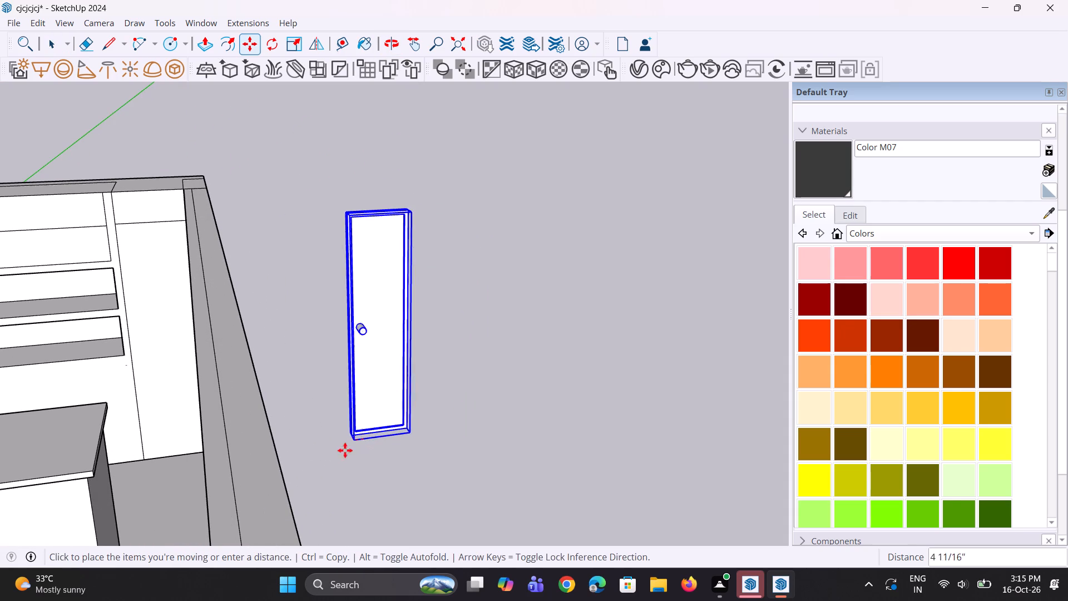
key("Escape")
Push the tall door-opening face beside the wall shelves back about 2' 4" to form a recess.
key("p")
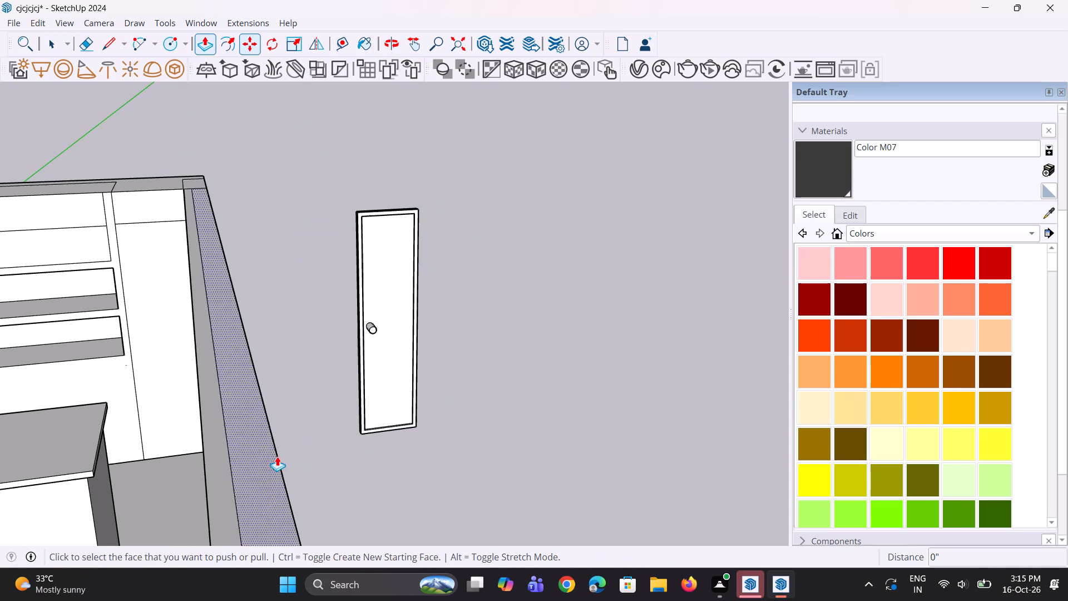
left_click(158, 407)
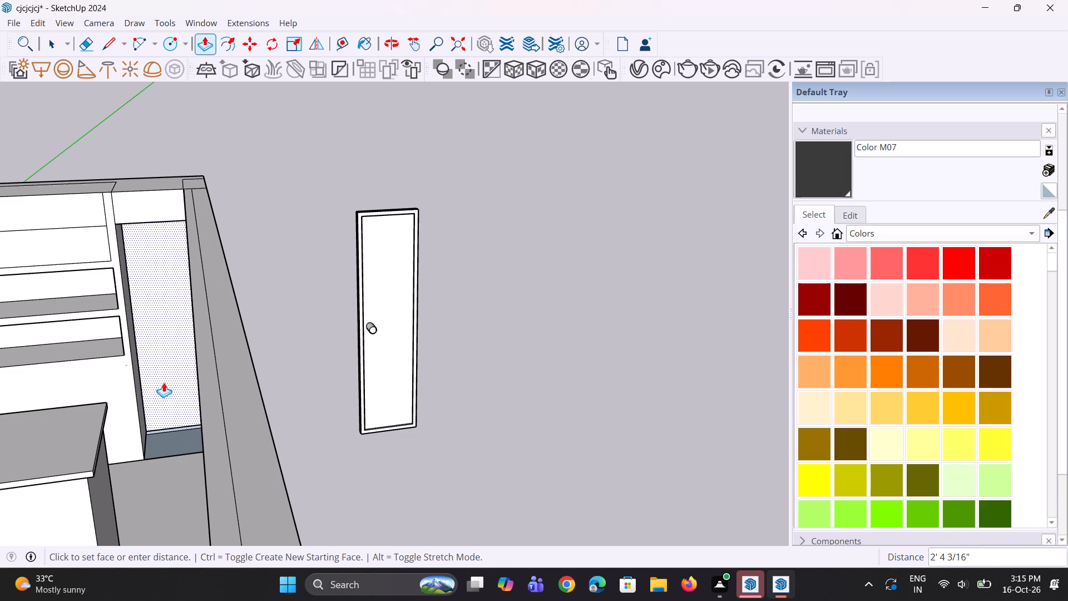
left_click(162, 387)
key("space")
key("space")
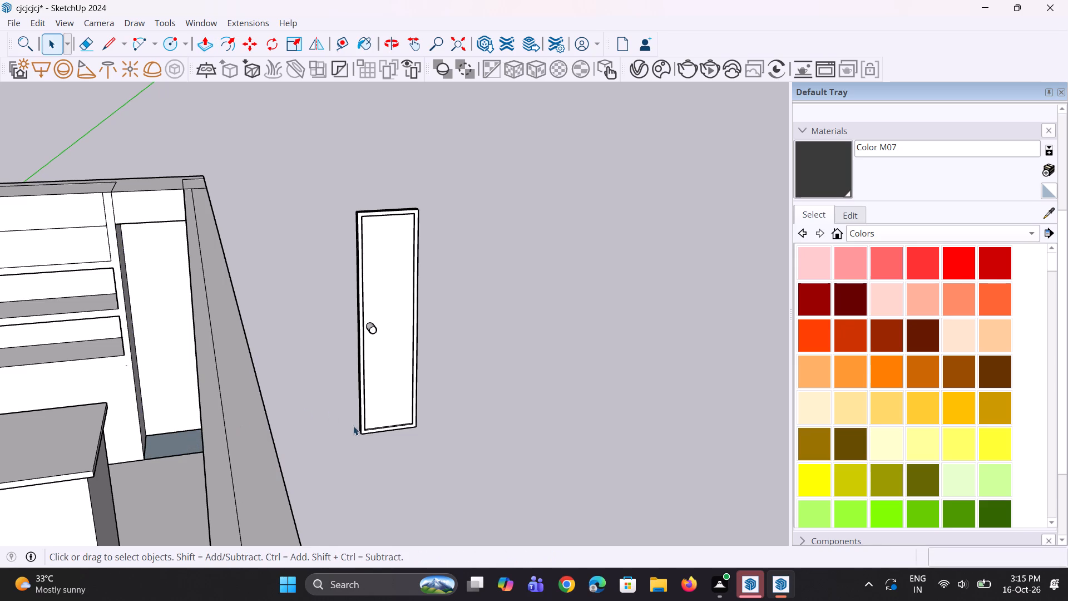
Move the door group by its bottom corner about 8' 3 1/2" onto the bottom corner of the tall opening.
left_click(369, 429)
key("m")
left_click(359, 436)
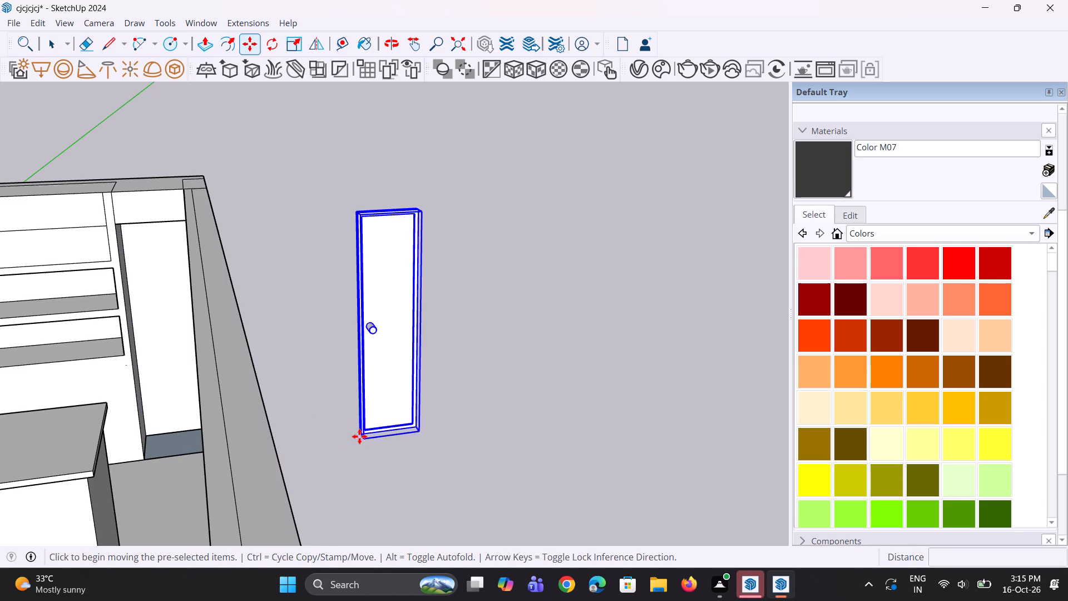
scroll(127, 456, "up", 2)
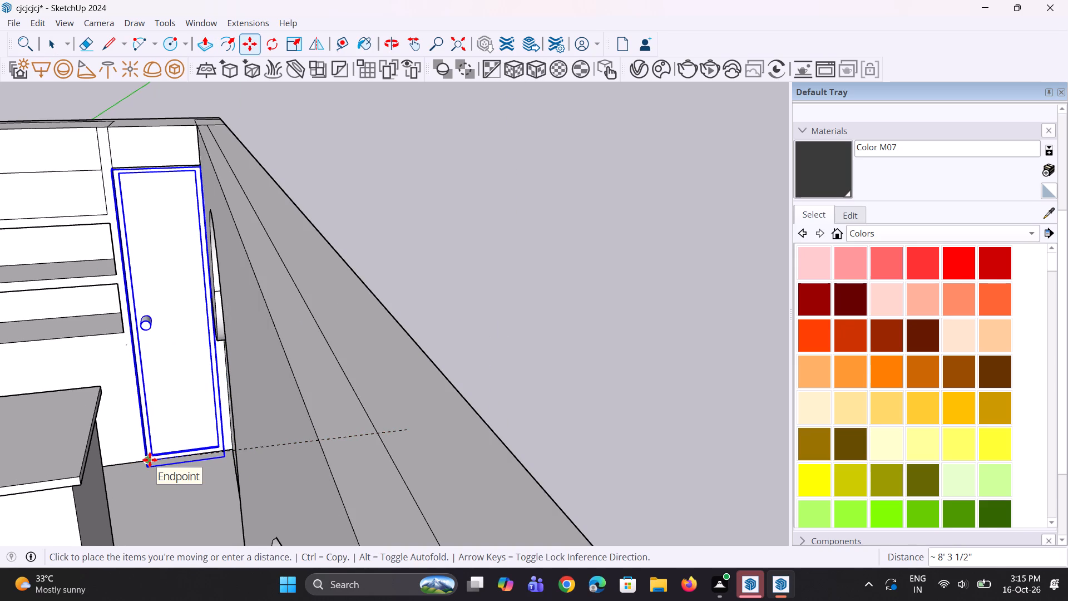
left_click(150, 460)
key("space")
Examine how the door panel sits in its opening and within the overall café interior.
middle_click_drag(157, 462, 202, 488)
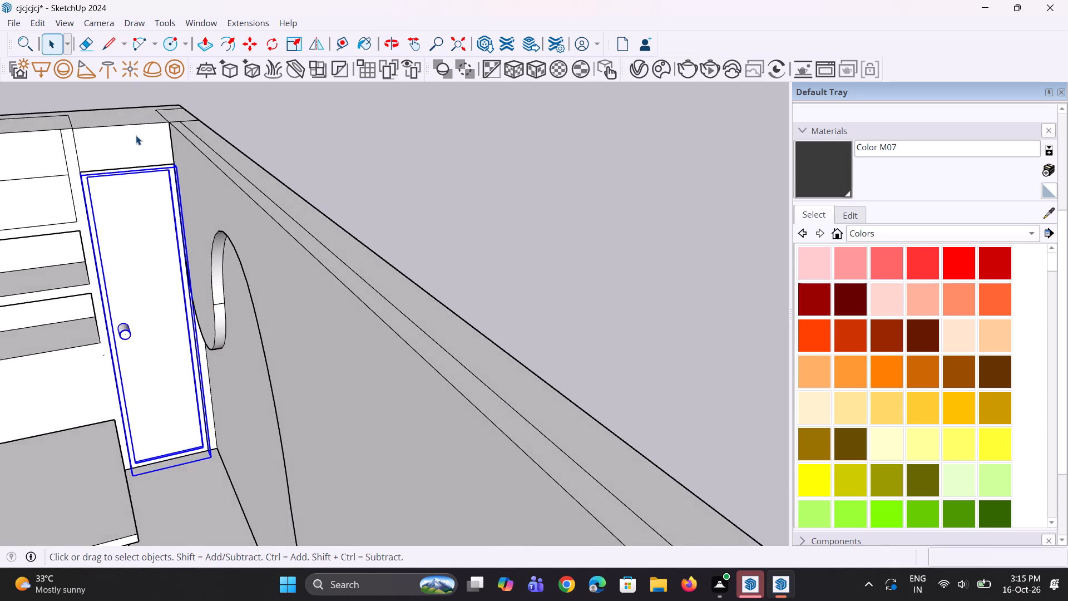
scroll(136, 136, "up", 9)
middle_click_drag(118, 305, 144, 235)
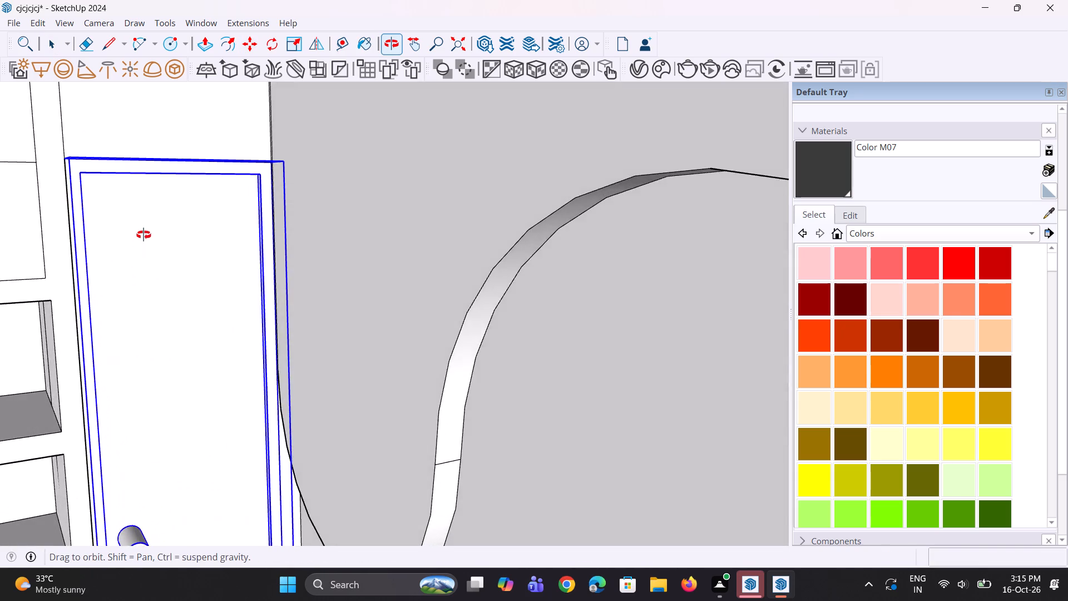
middle_click_drag(144, 235, 101, 322)
key("space")
key("space")
scroll(93, 329, "down", 5)
double_click(356, 214)
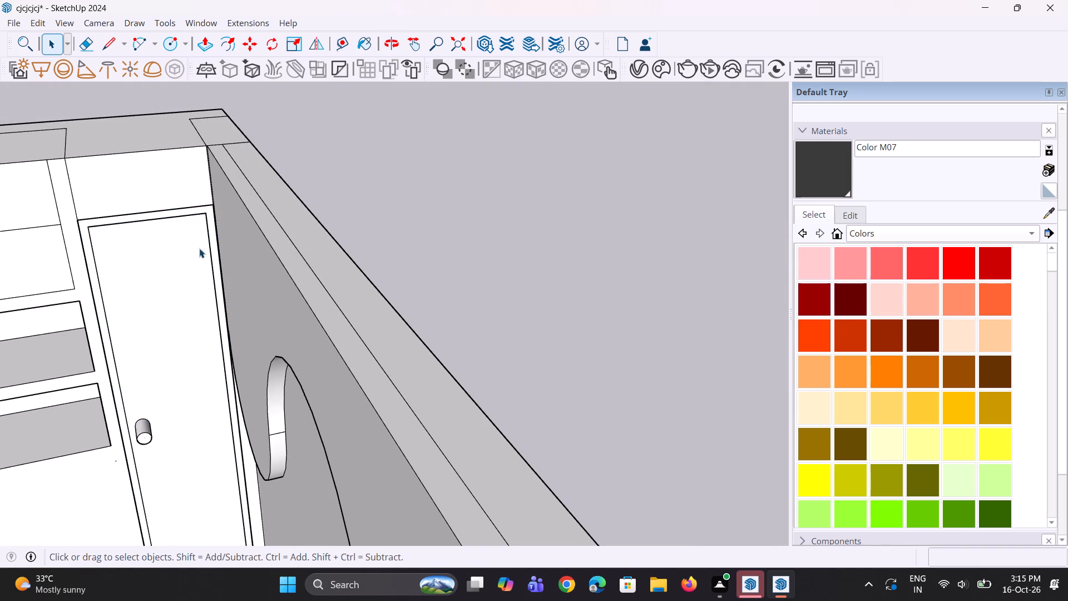
scroll(159, 217, "down", 5)
middle_click_drag(127, 347, 122, 400)
scroll(161, 402, "up", 3)
scroll(172, 452, "down", 4)
scroll(172, 452, "up", 1)
middle_click_drag(172, 452, 172, 409)
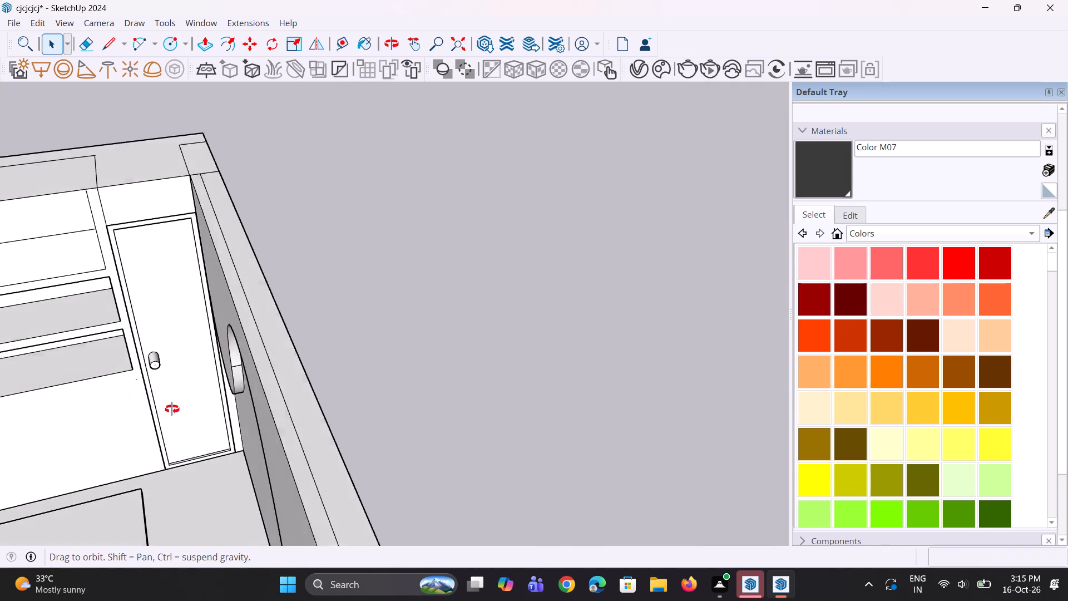
middle_click_drag(172, 409, 161, 352)
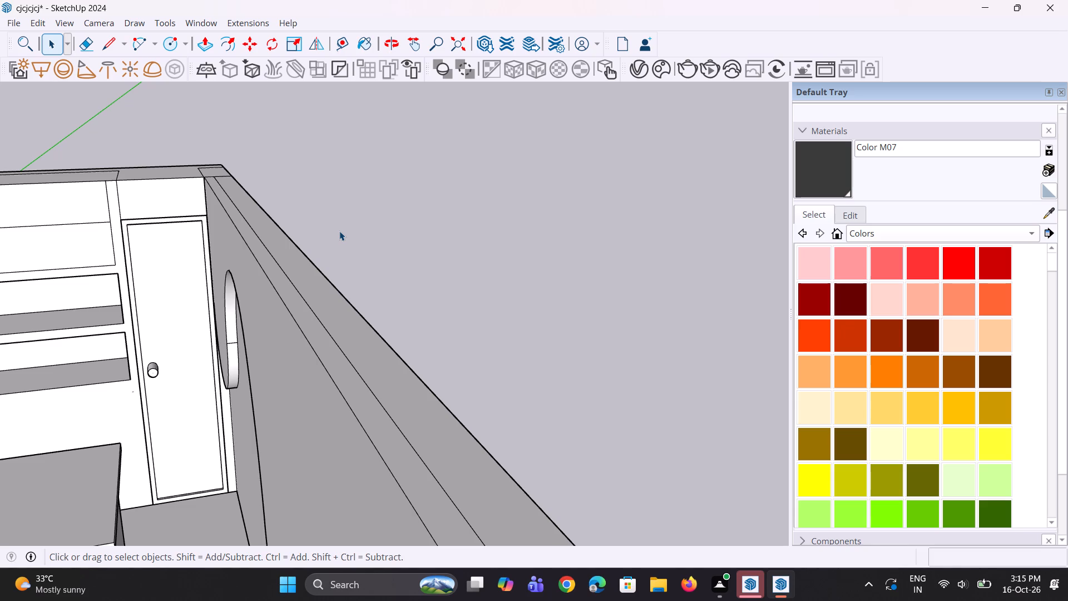
scroll(286, 413, "down", 8)
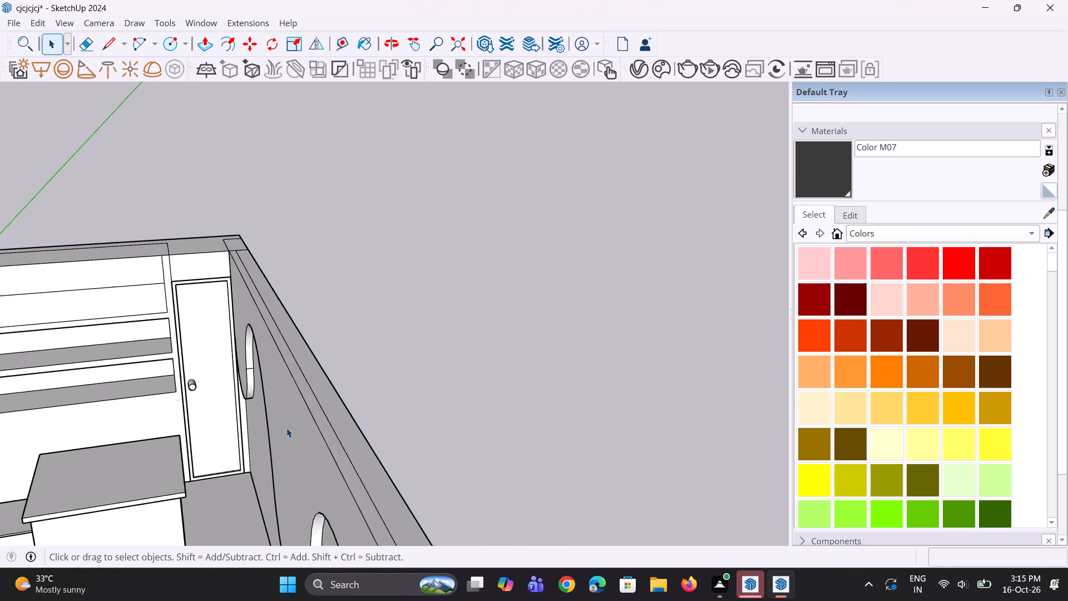
middle_click_drag(286, 428, 266, 423)
scroll(301, 468, "down", 7)
scroll(328, 504, "down", 4)
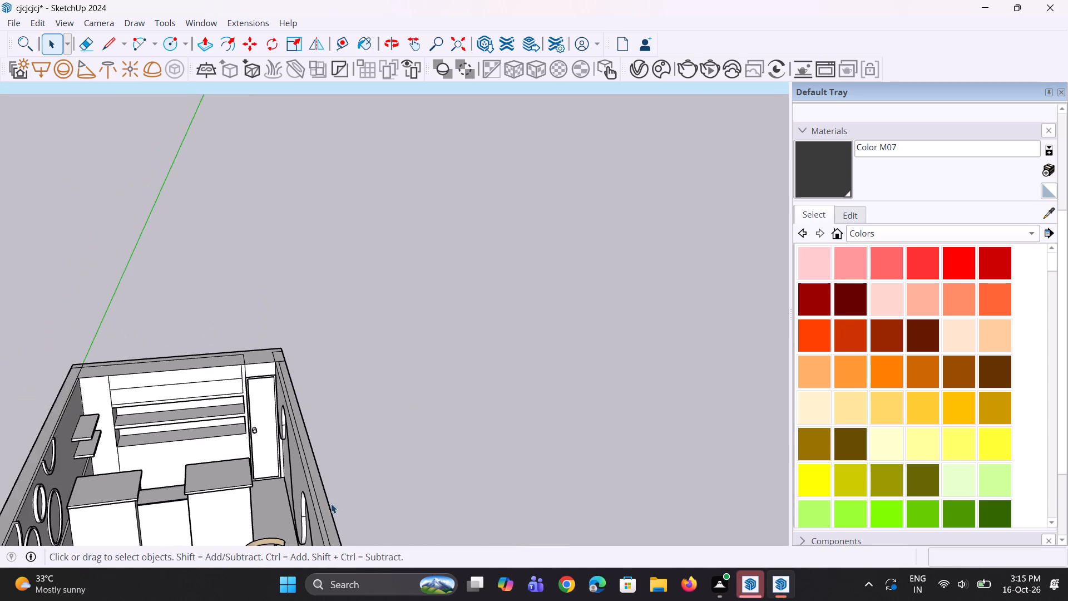
scroll(326, 511, "down", 3)
middle_click_drag(293, 552, 266, 552)
scroll(75, 519, "up", 2)
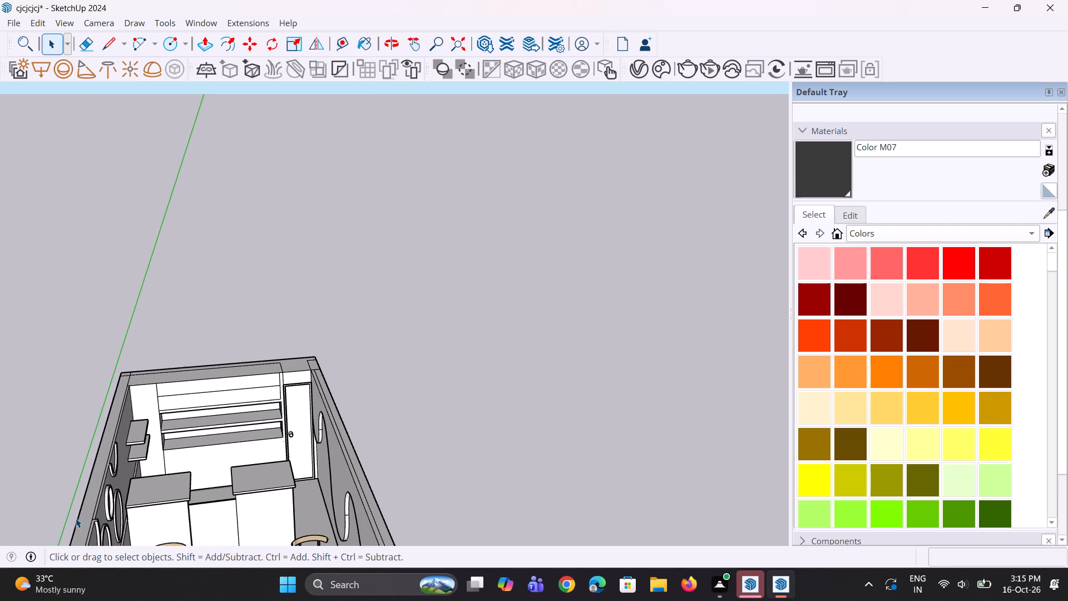
Import the vase decor model "Untitled (9)" from Downloads and place it outside the café beside the door-side wall.
left_click(12, 27)
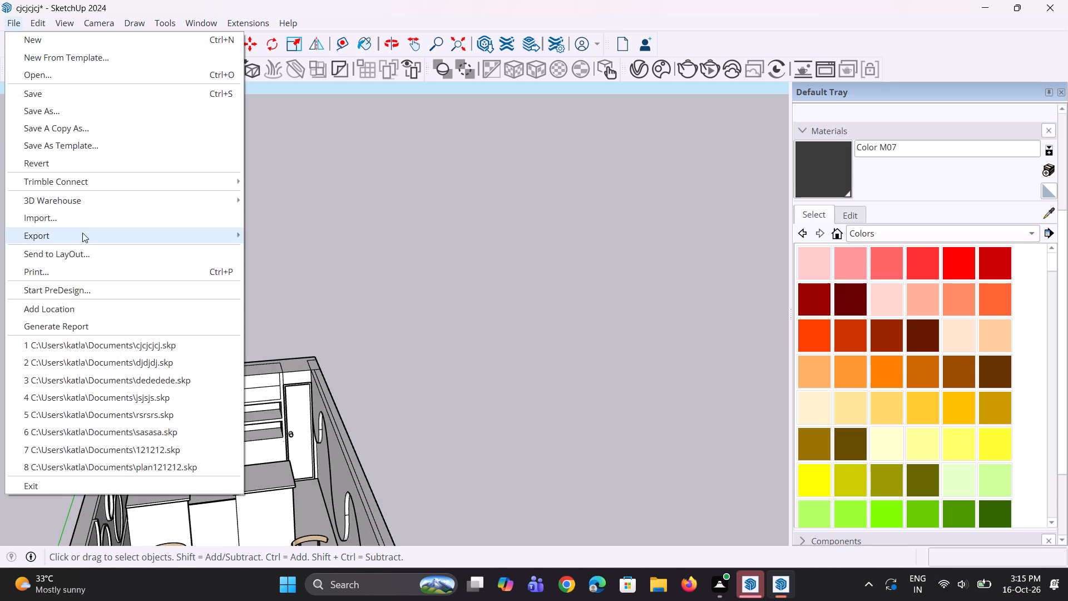
left_click(76, 220)
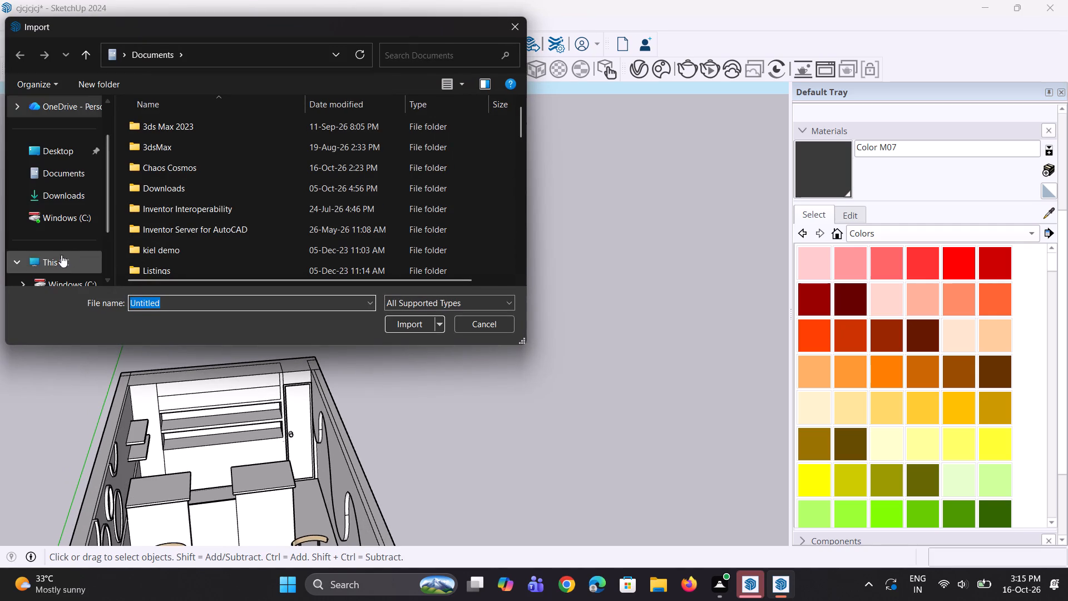
left_click(80, 203)
scroll(340, 204, "down", 4)
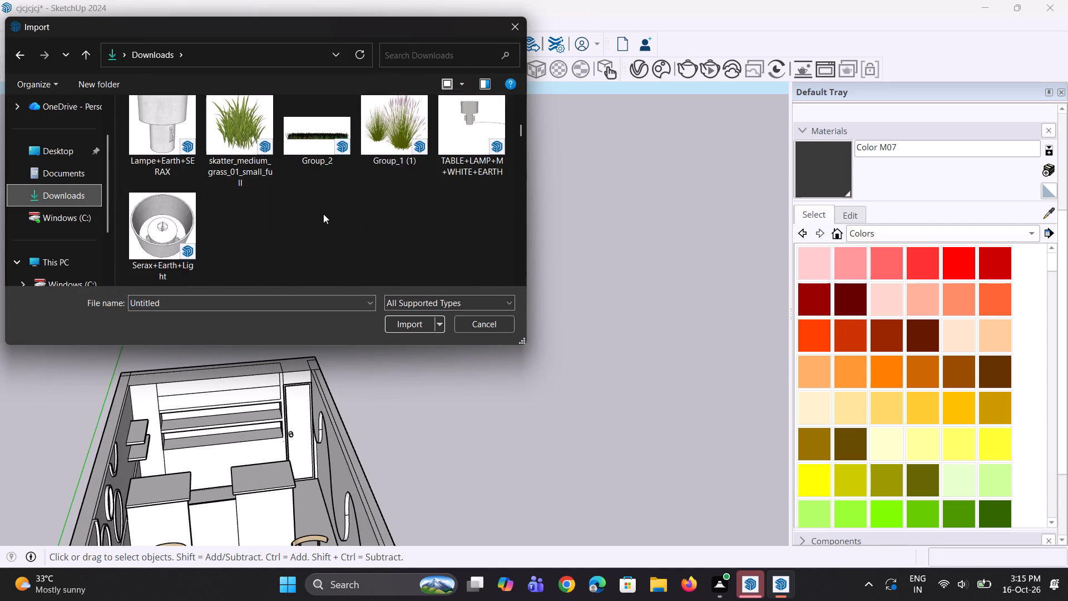
scroll(323, 214, "down", 7)
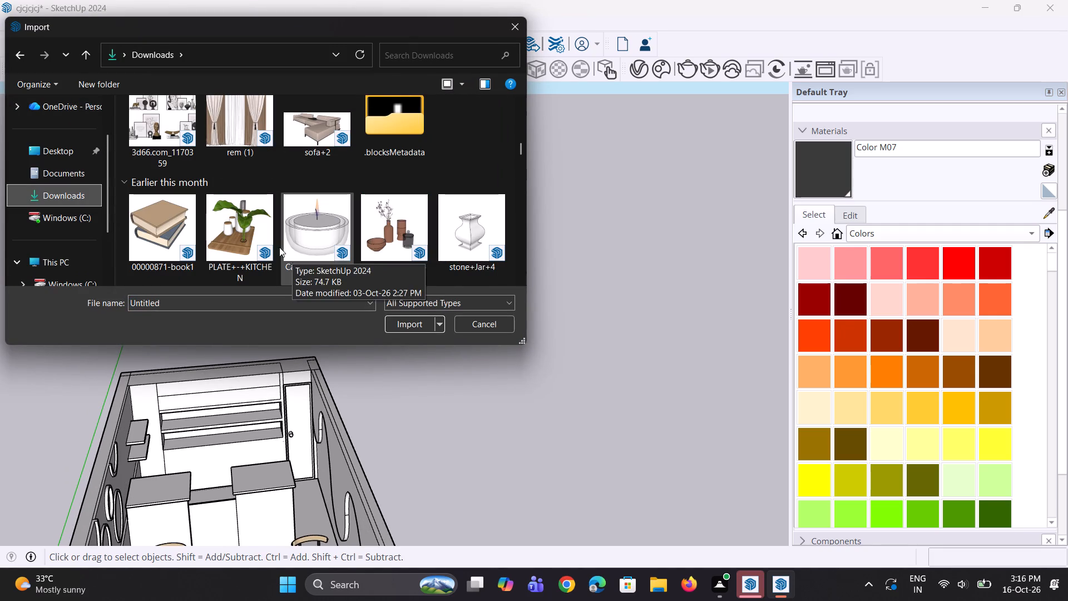
left_click(379, 231)
left_click_drag(379, 231, 393, 234)
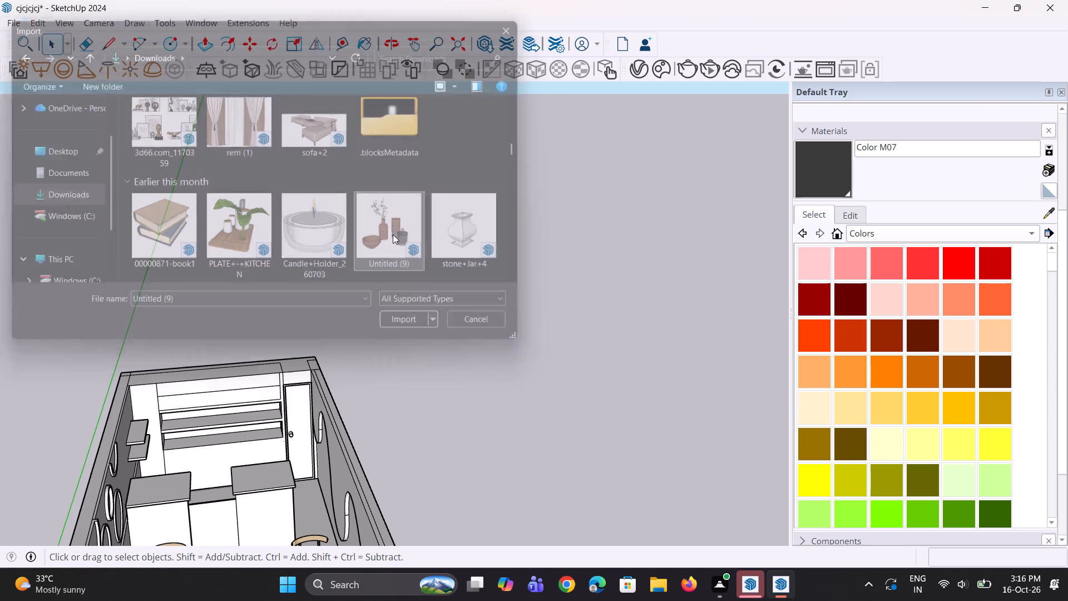
left_click_drag(393, 234, 468, 265)
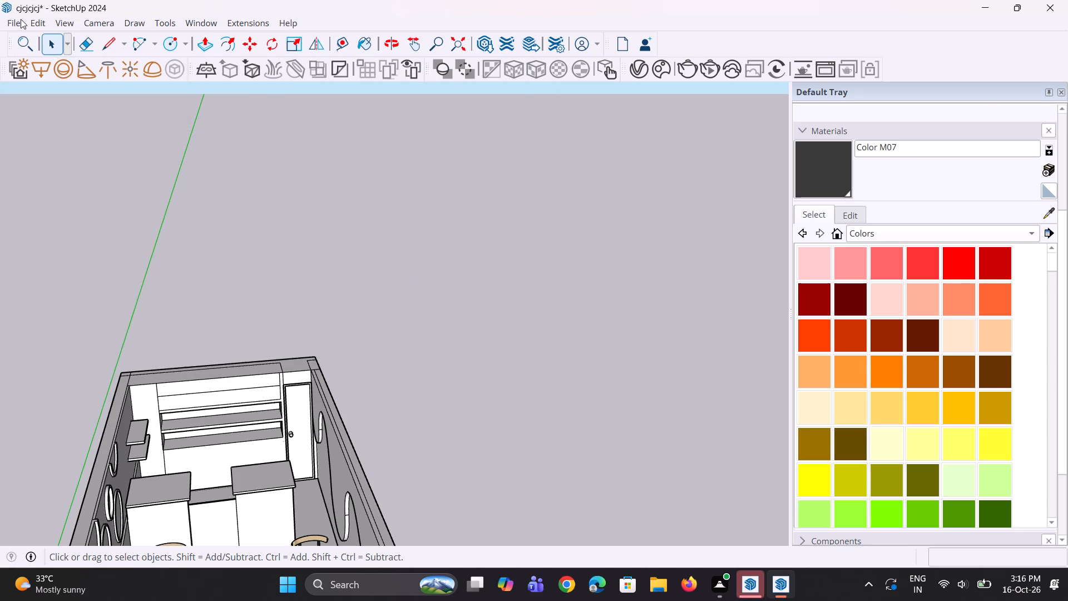
left_click(12, 21)
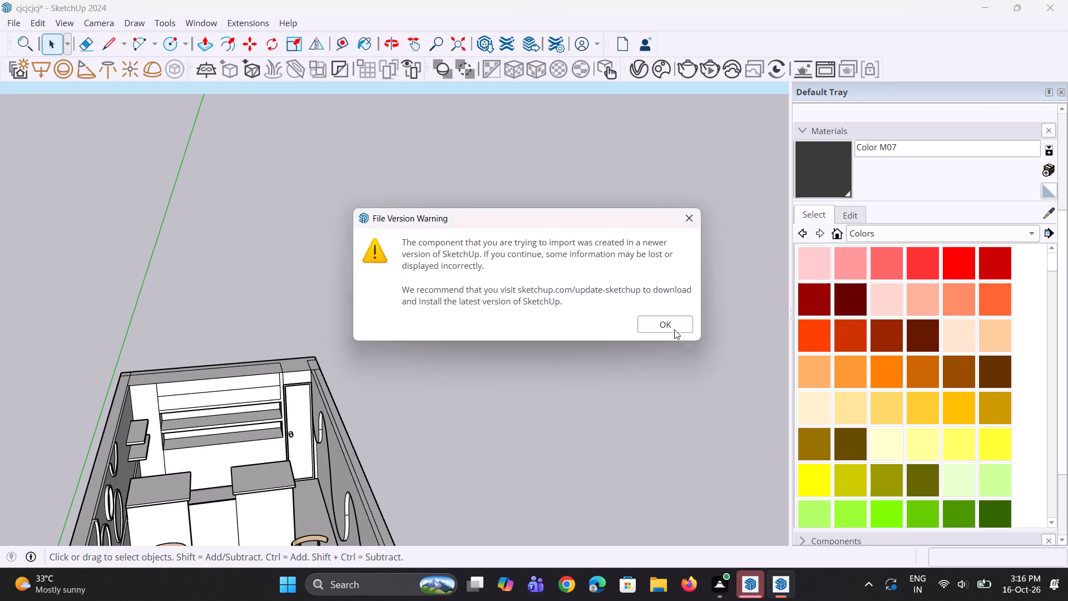
left_click(674, 329)
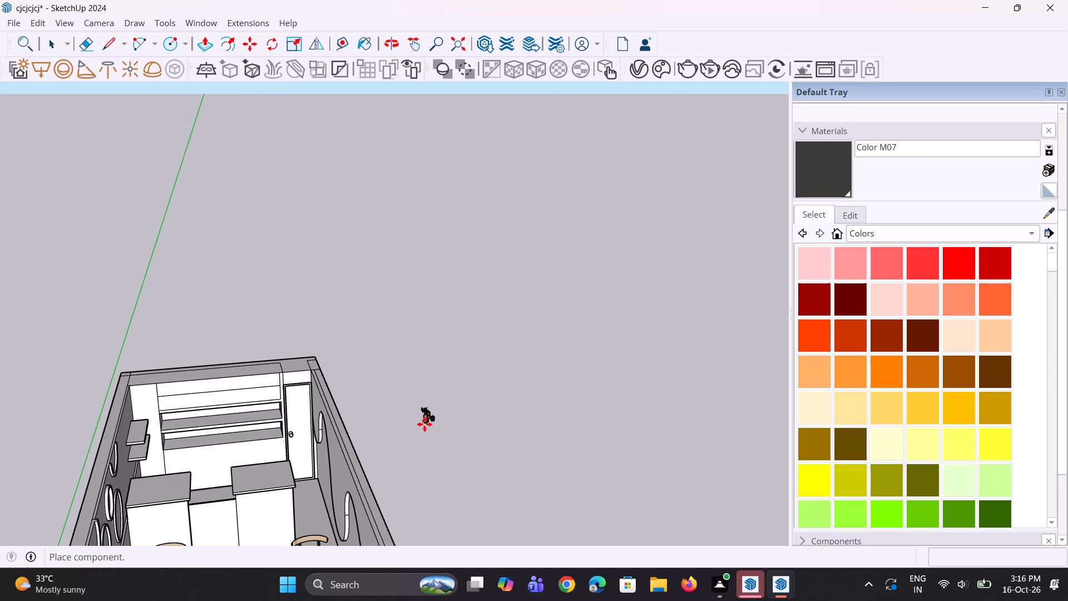
left_click(424, 424)
Import the models "bowl (2)" and "AutoSave_platos+BOWLS" from Downloads and place them outside the café beyond the vase decor.
scroll(76, 125, "up", 1)
left_click(4, 22)
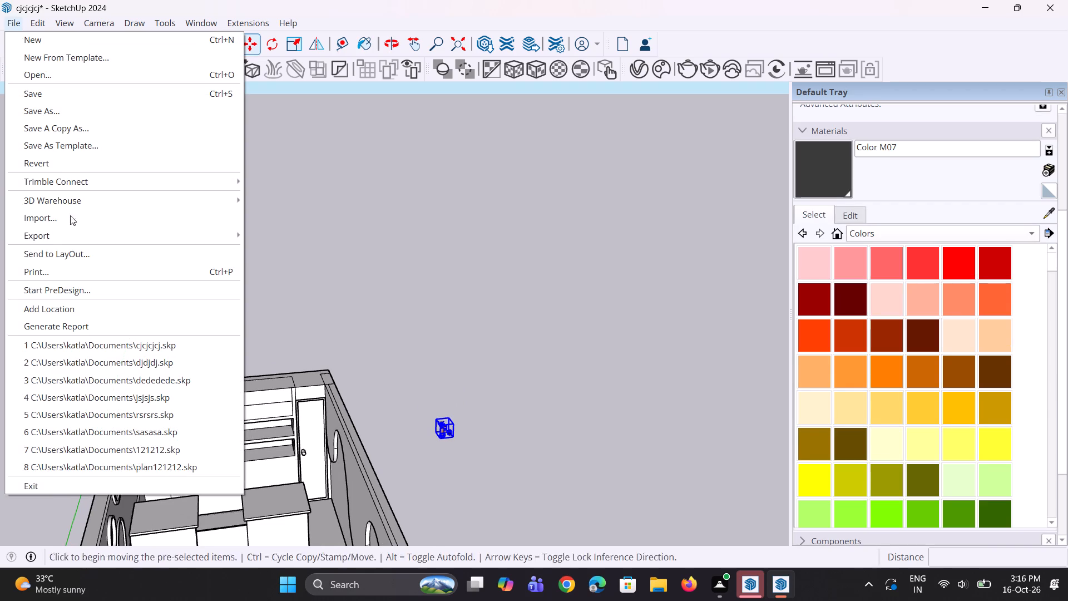
left_click(120, 221)
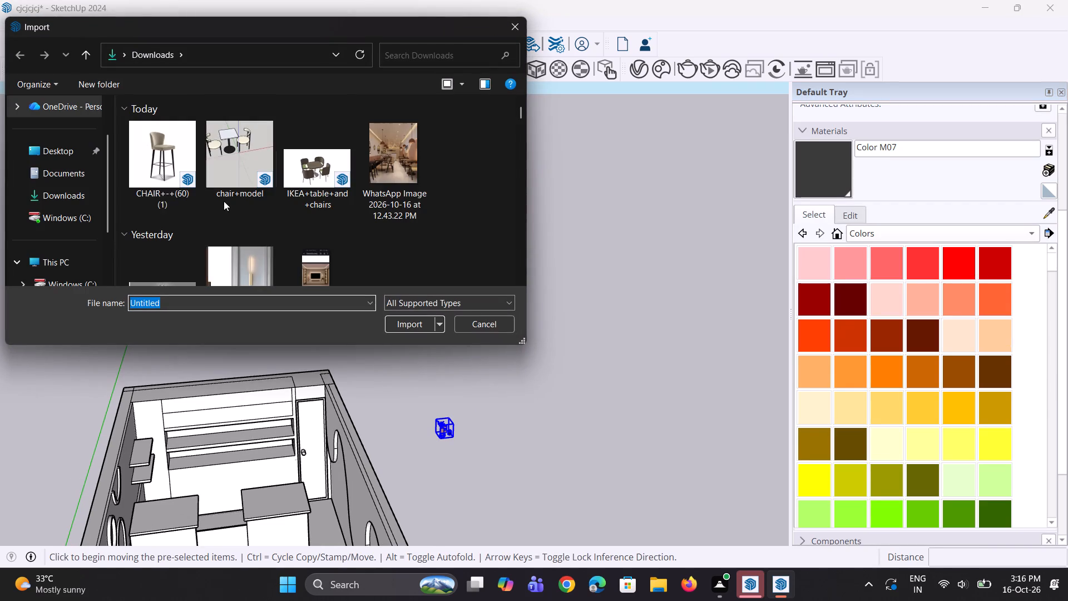
scroll(221, 200, "down", 3)
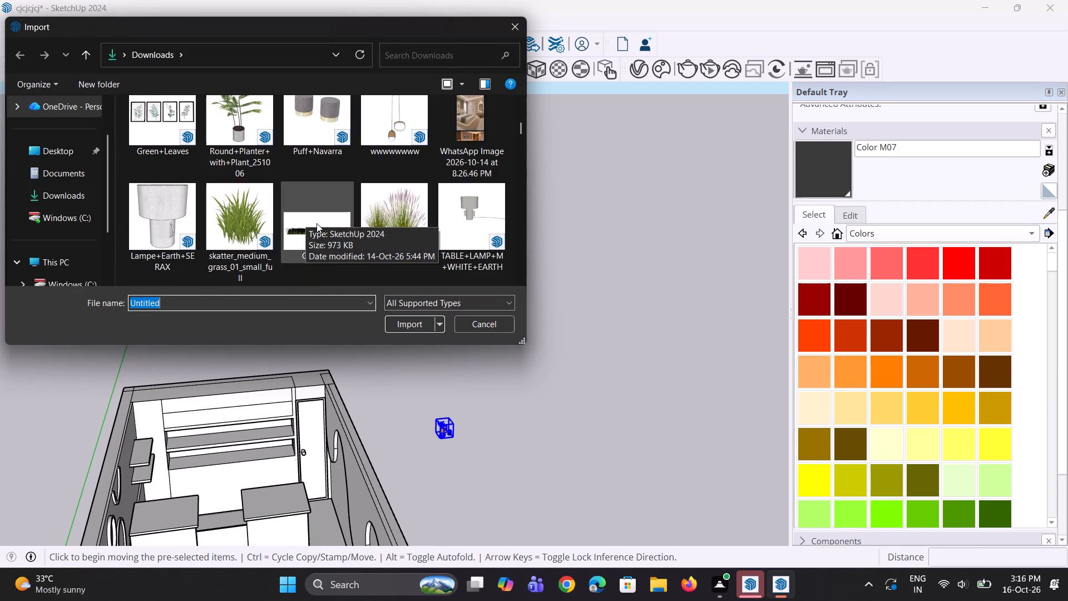
scroll(328, 213, "down", 1)
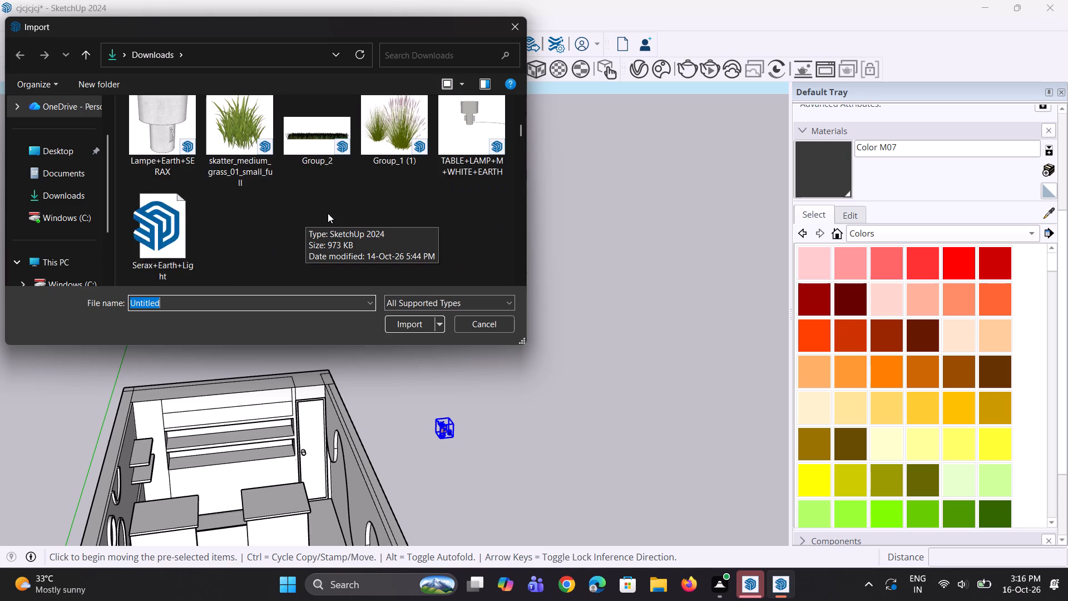
scroll(328, 213, "down", 4)
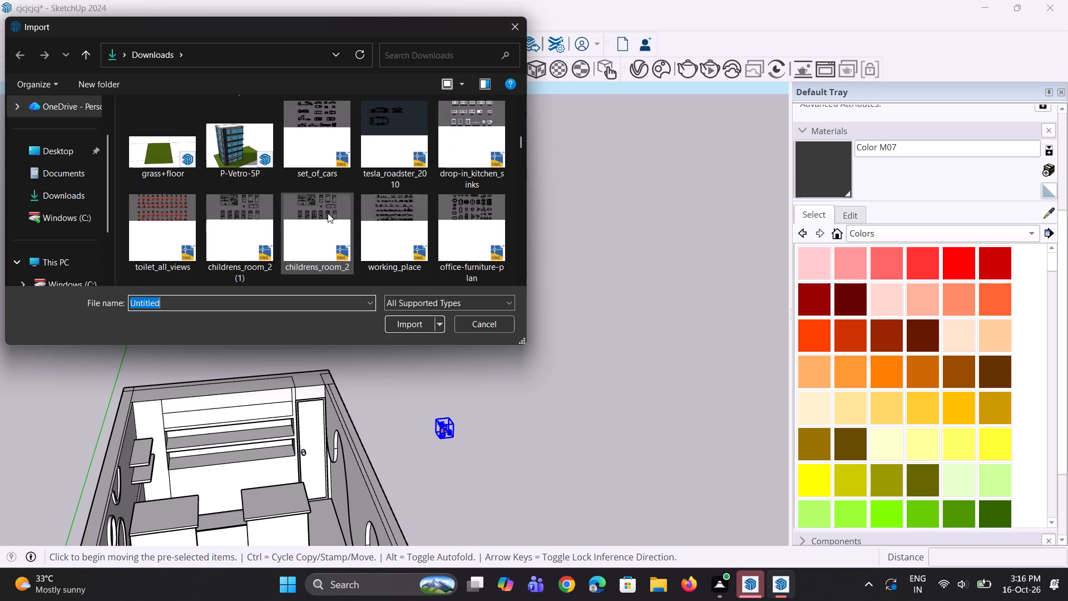
scroll(328, 213, "down", 2)
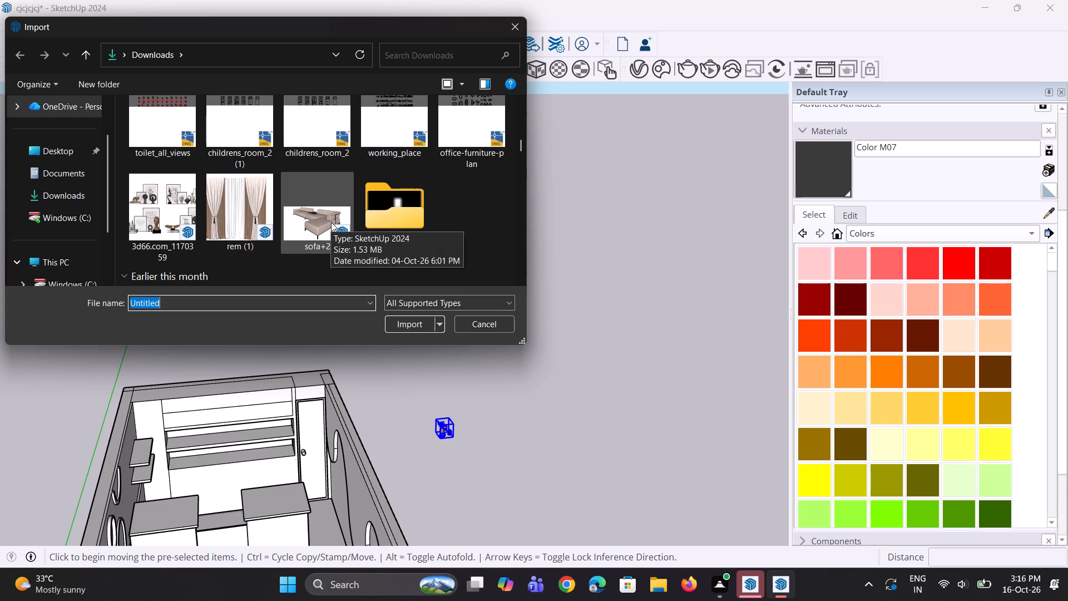
scroll(331, 222, "down", 1)
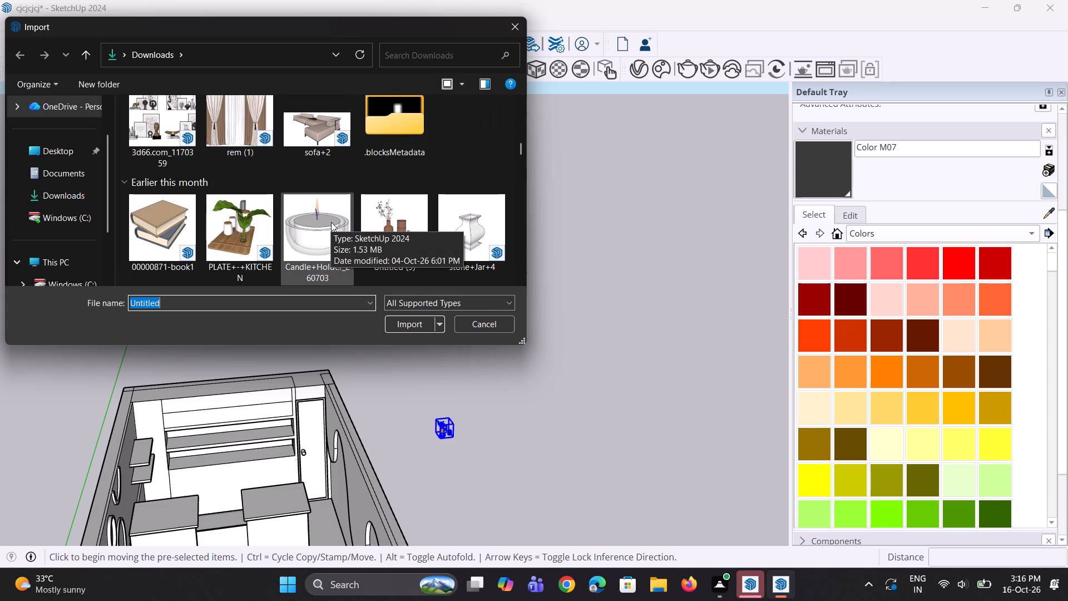
scroll(335, 222, "down", 1)
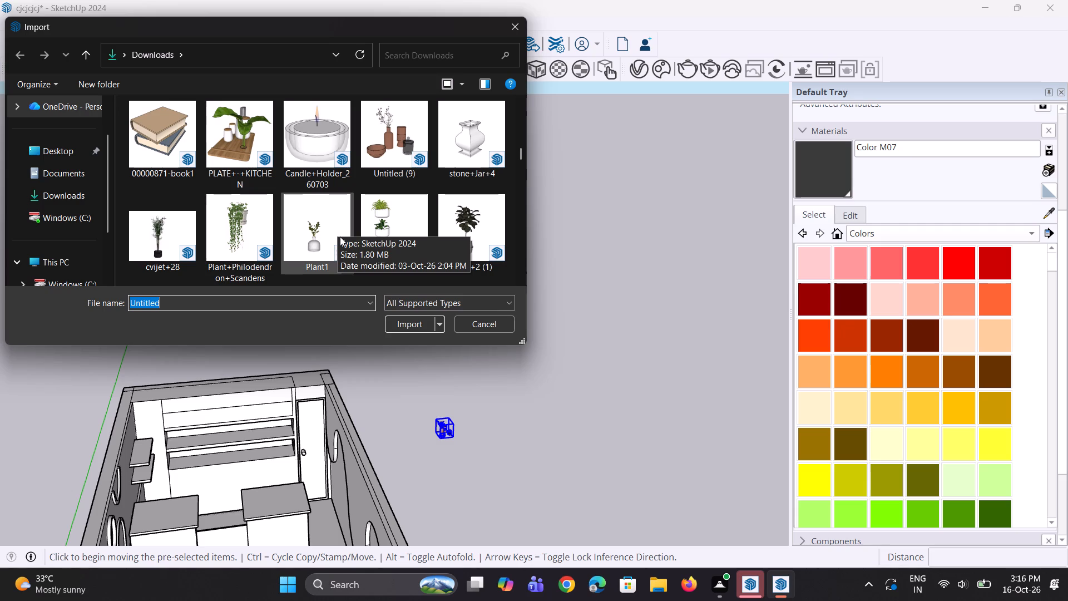
scroll(340, 237, "down", 2)
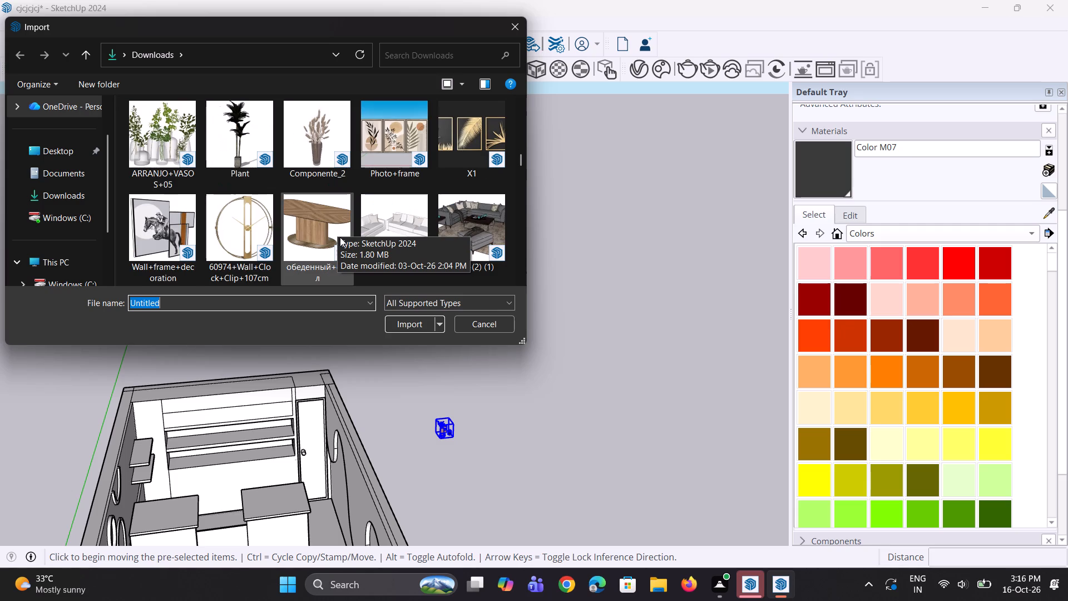
scroll(340, 237, "down", 1)
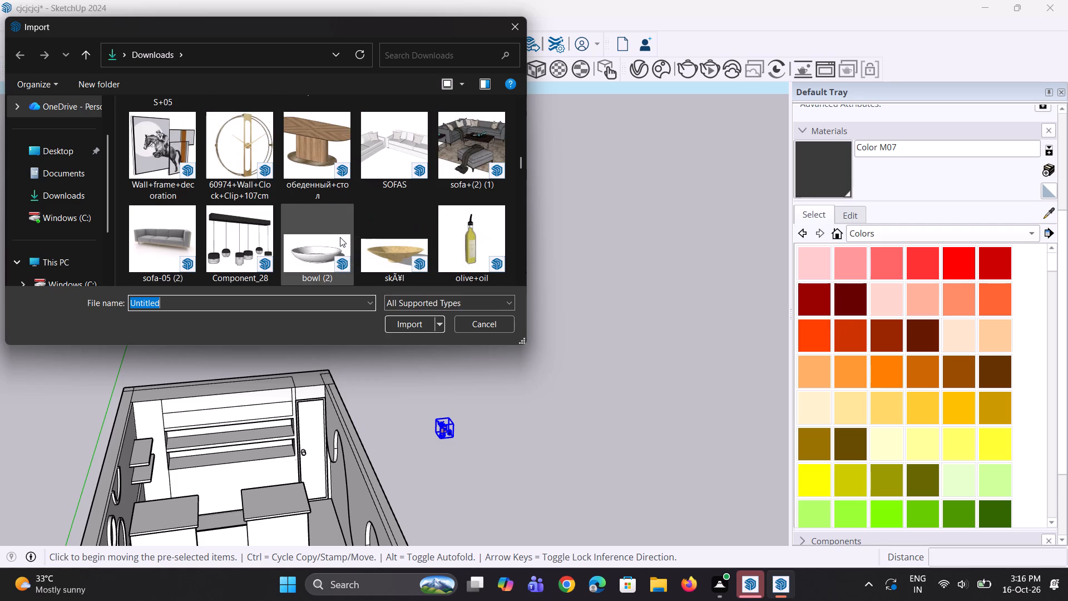
scroll(340, 240, "down", 1)
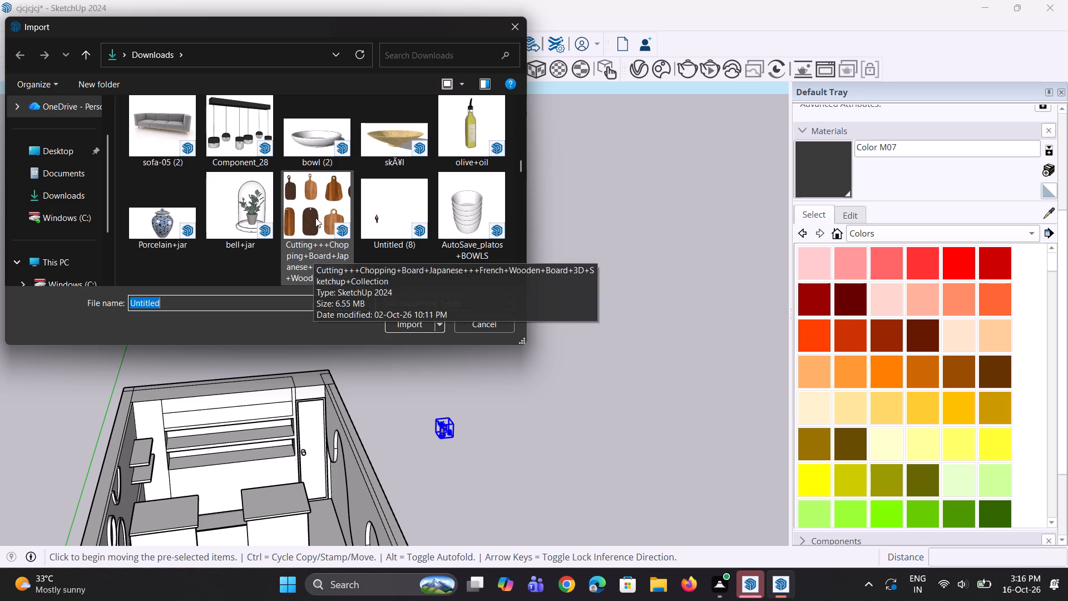
left_click_drag(309, 138, 605, 329)
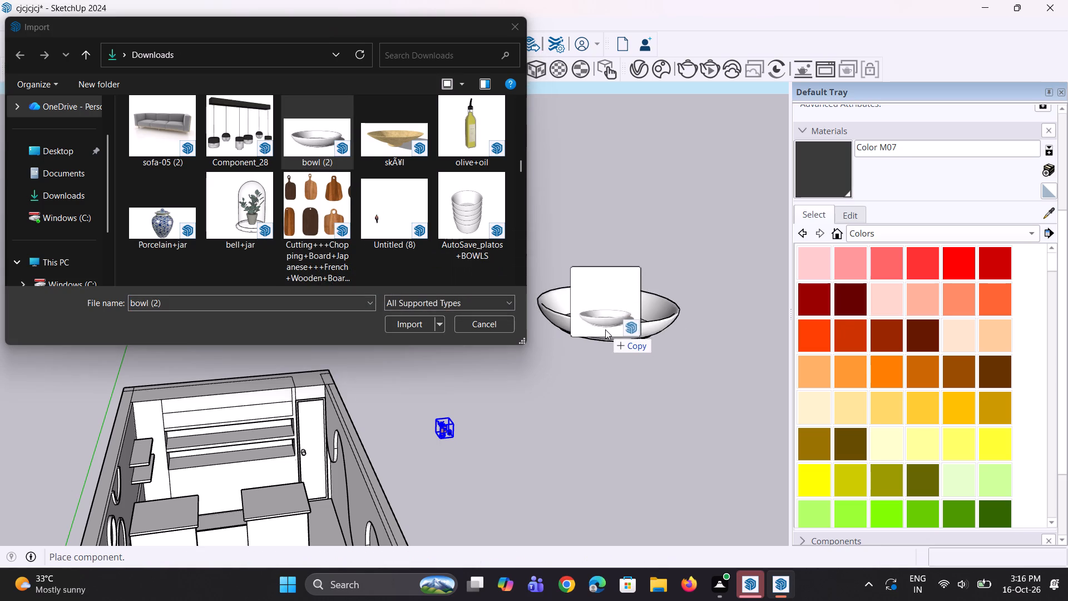
left_click_drag(605, 329, 583, 442)
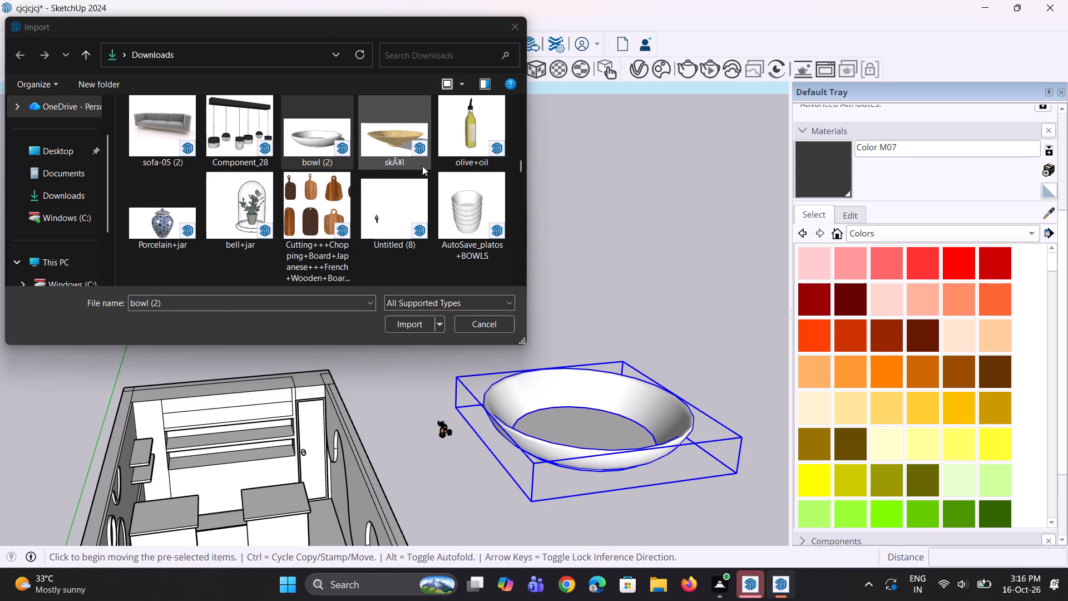
left_click_drag(480, 210, 686, 337)
Import the potted plant model "12" from Downloads and place it outside the café behind the large bowl.
scroll(367, 233, "down", 2)
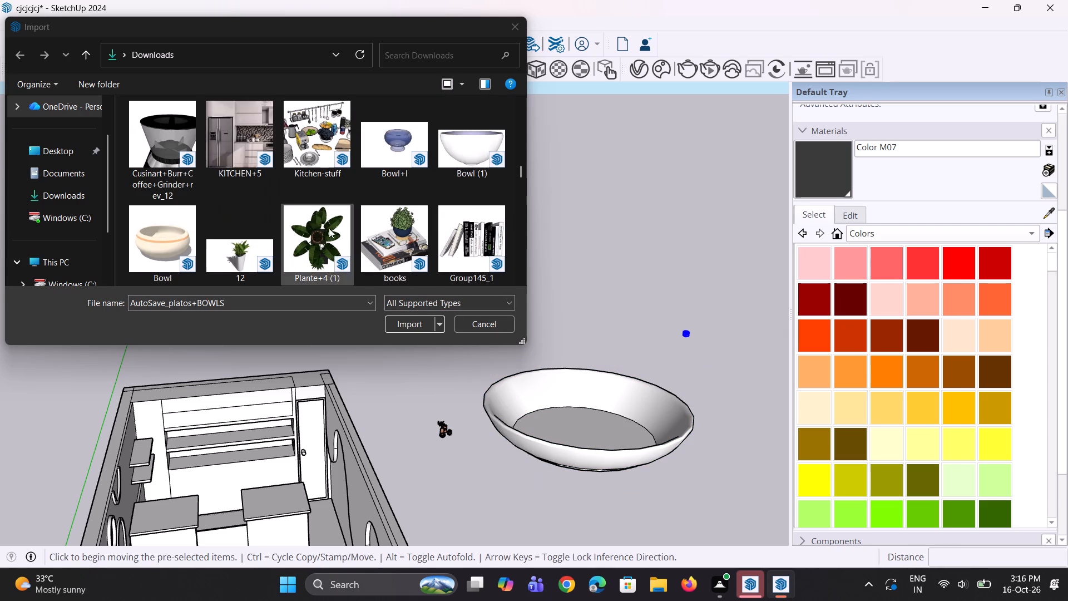
scroll(309, 216, "down", 2)
scroll(227, 168, "up", 2)
left_click_drag(231, 144, 320, 253)
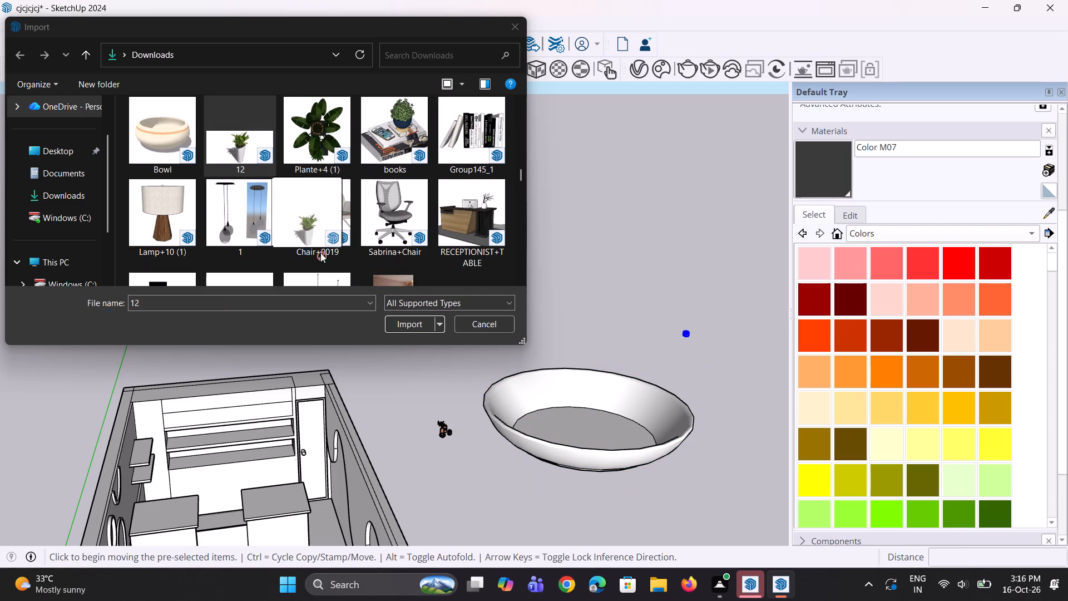
left_click_drag(320, 253, 588, 316)
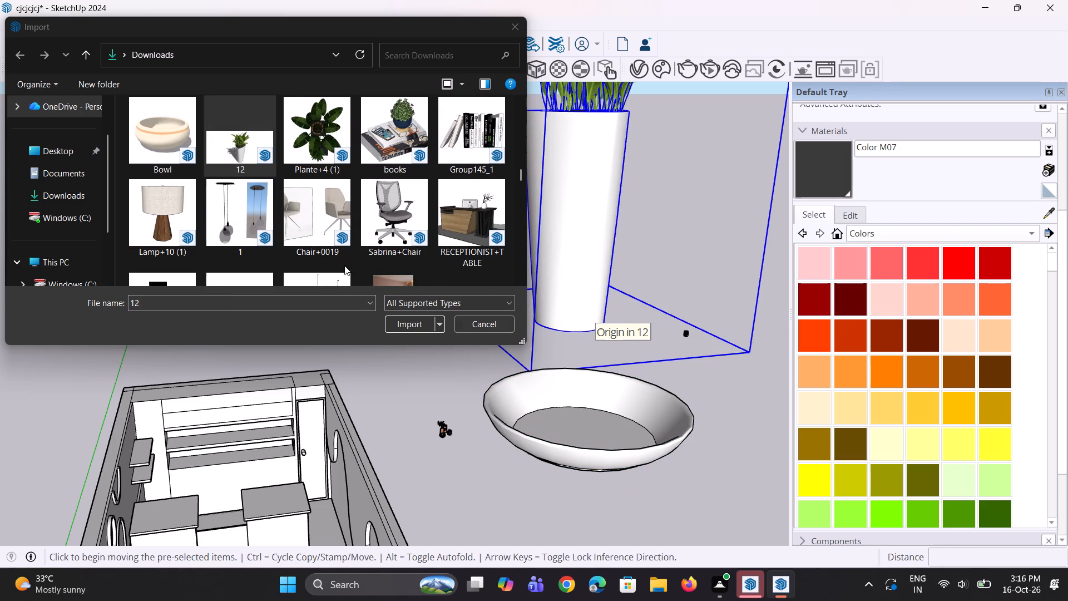
Import the "Tea+set" and green box "无标题" models from Downloads and place them outside the café near the large bowl.
scroll(379, 228, "down", 1)
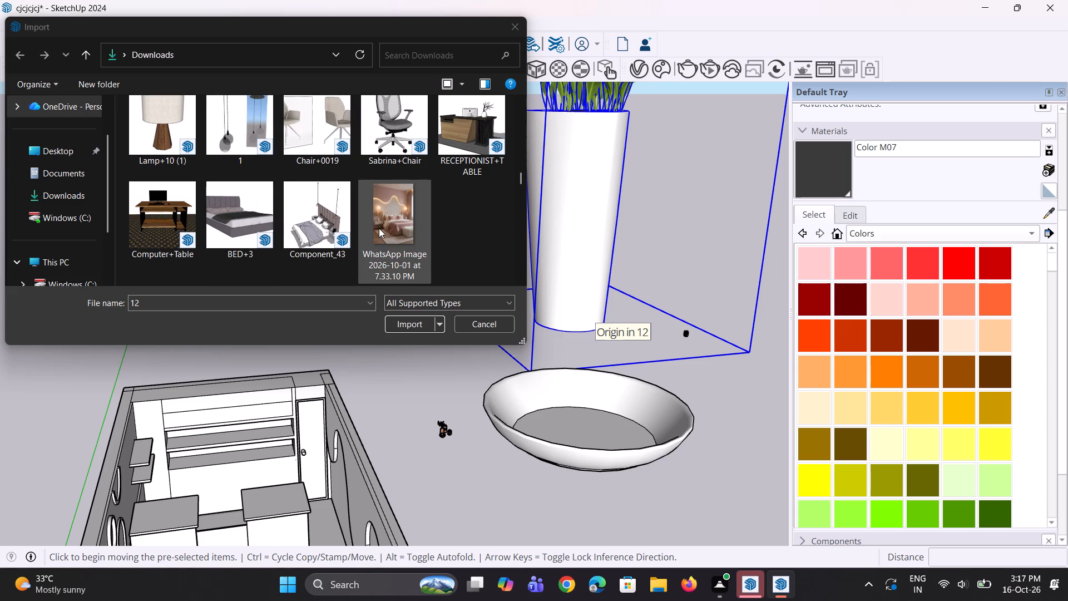
scroll(356, 238, "down", 2)
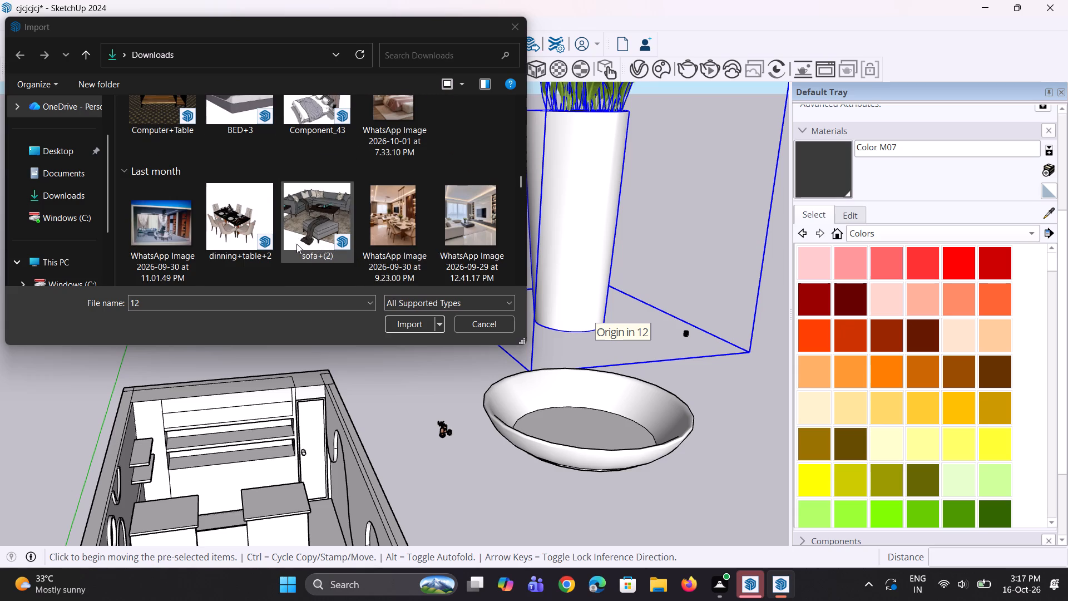
scroll(295, 243, "down", 3)
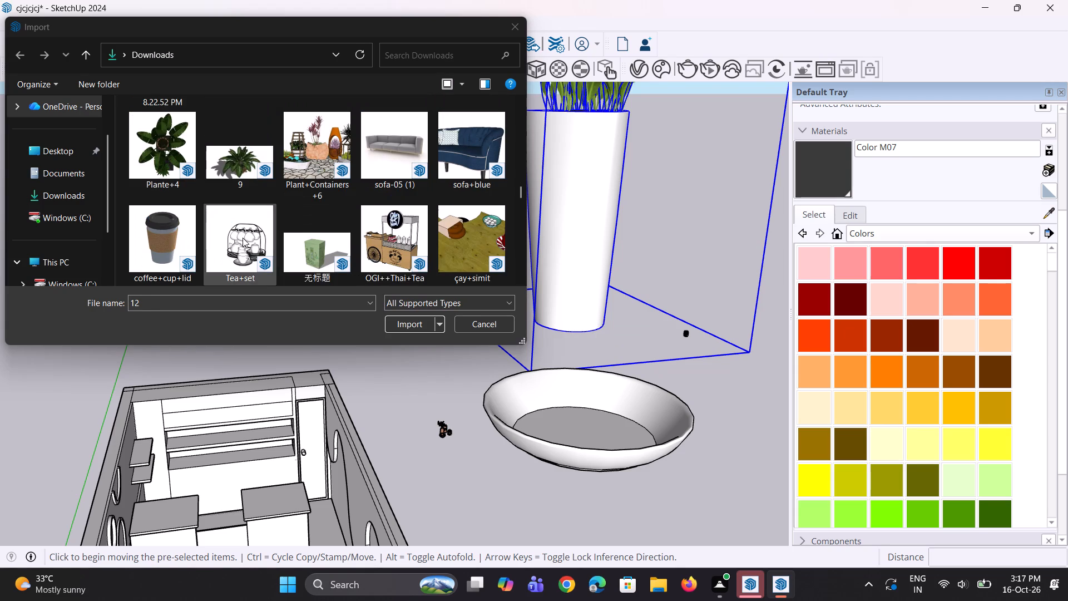
left_click_drag(243, 238, 661, 487)
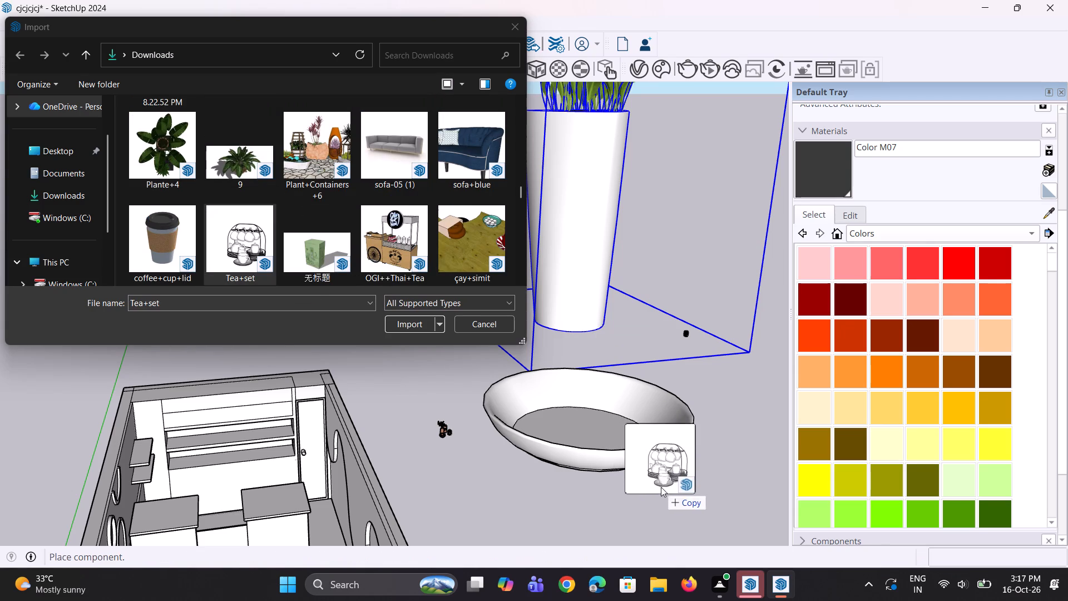
left_click_drag(661, 487, 695, 492)
scroll(304, 254, "down", 1)
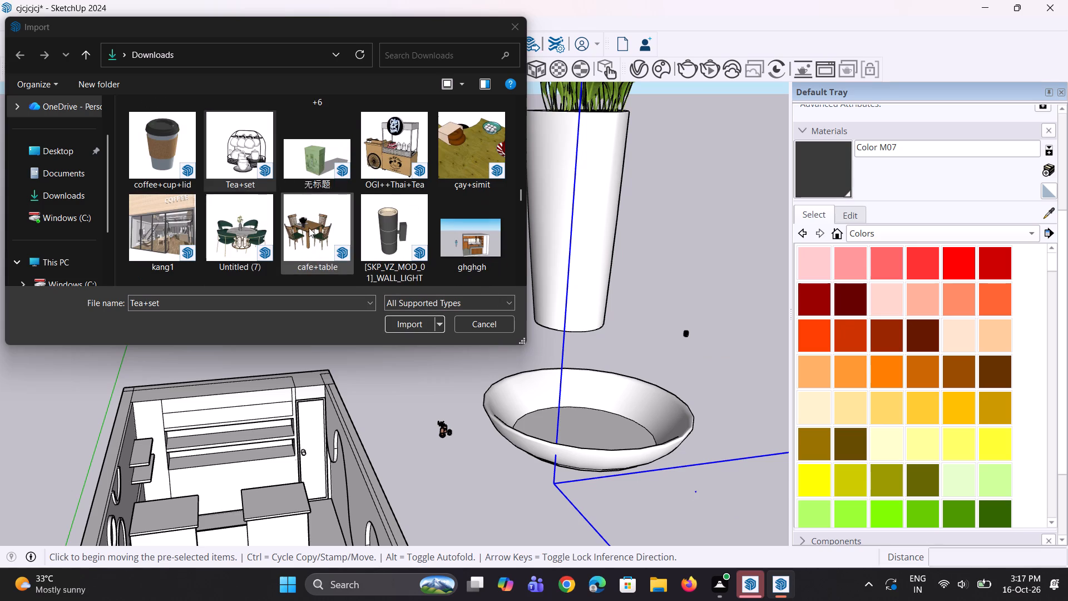
left_click_drag(309, 160, 731, 408)
Import the café storefront model "kang1" from Downloads and place it in the open area behind the tall planter.
left_click_drag(139, 219, 159, 231)
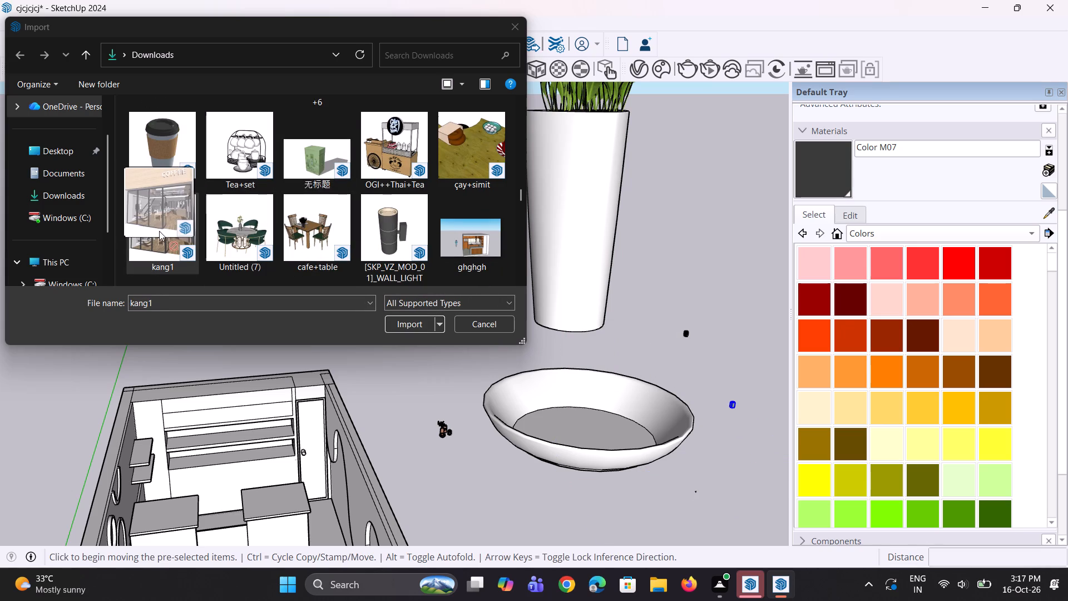
left_click_drag(159, 231, 728, 224)
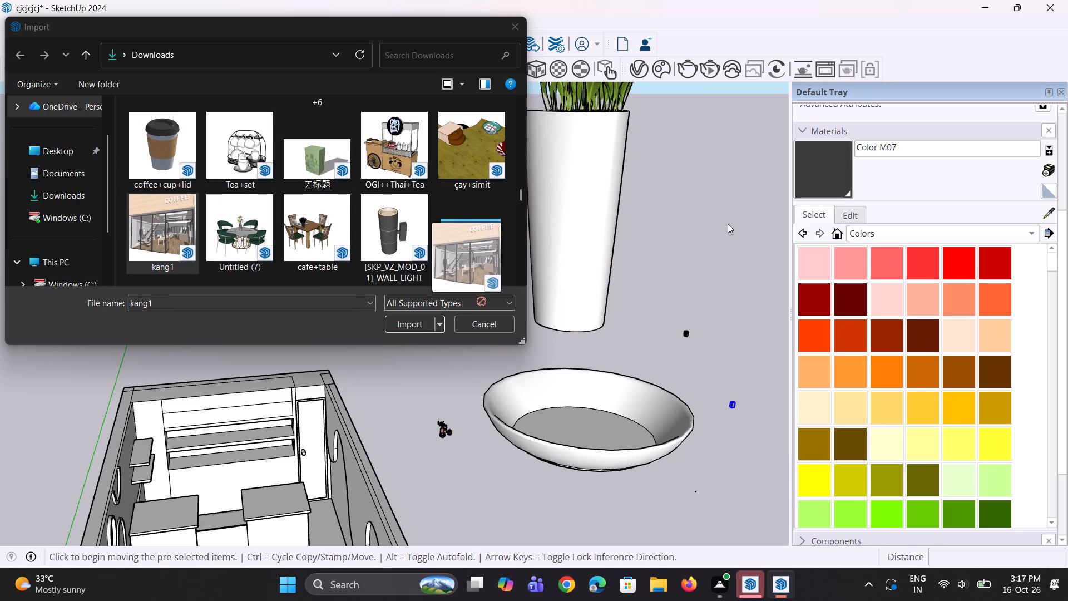
left_click_drag(728, 224, 727, 224)
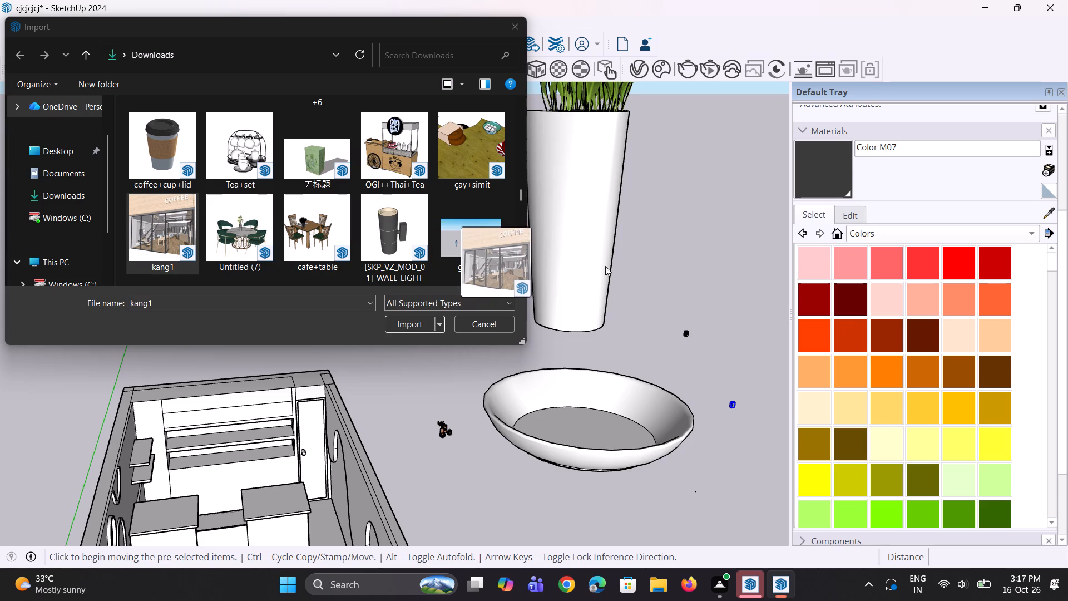
Import the "çay+simit" and "coffee+cup+lid" models from Downloads and place them between the tall planter and the large bowl.
left_click_drag(462, 150, 611, 323)
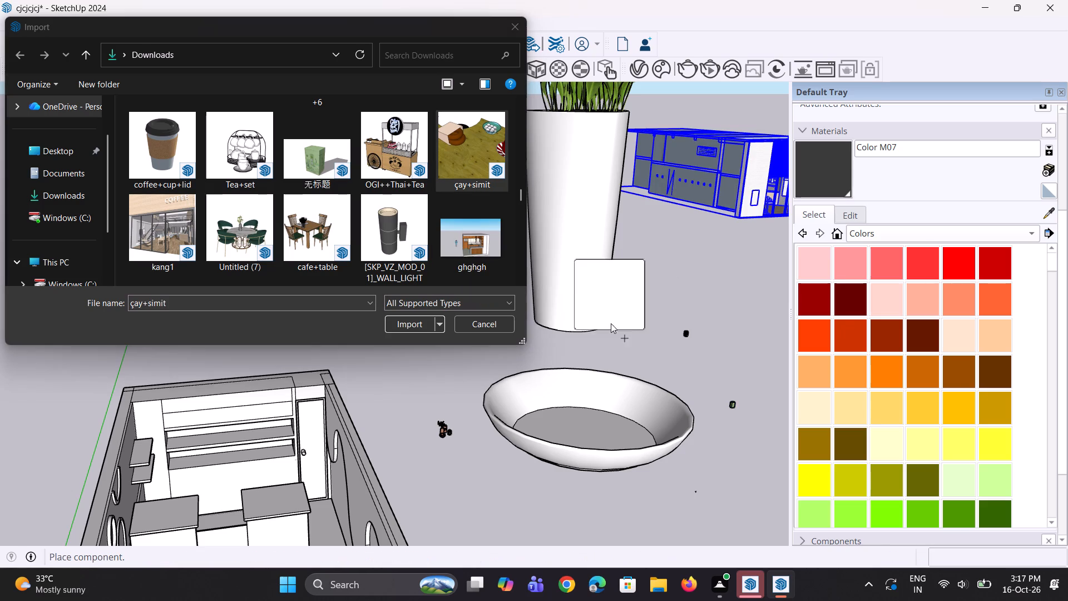
left_click_drag(611, 323, 662, 364)
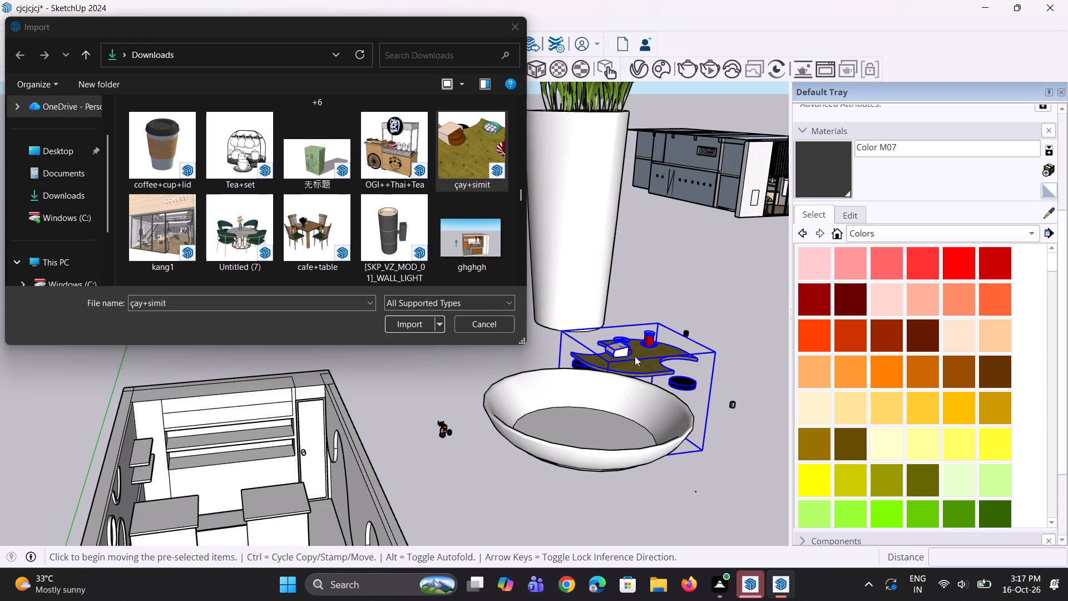
left_click_drag(160, 149, 395, 328)
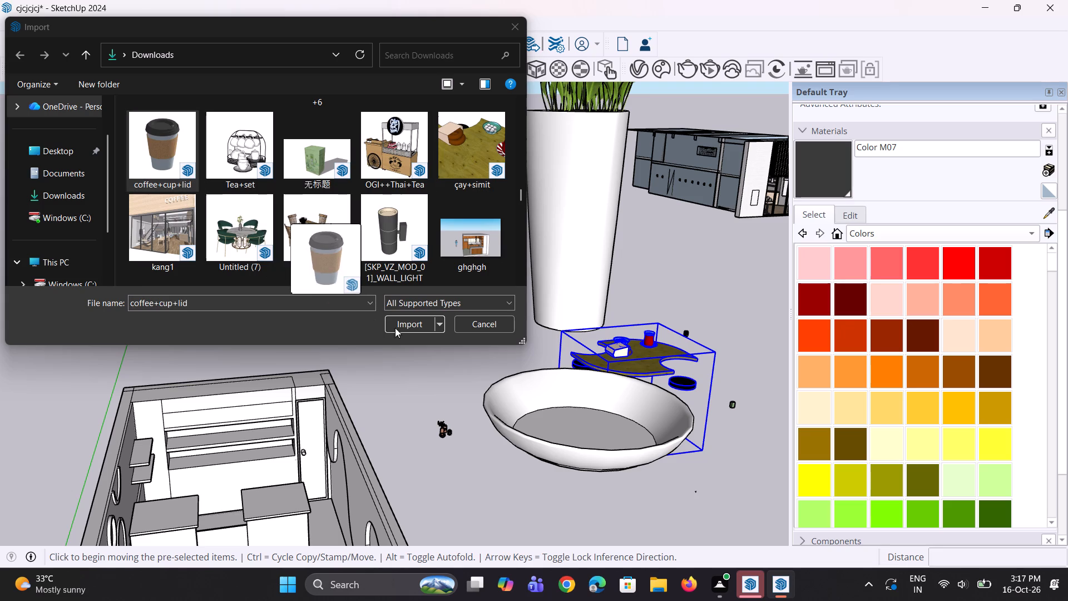
left_click_drag(395, 328, 647, 311)
Import the tea cart model "OGI++Thai+Tea" from Downloads and place it in front of the imported café storefront.
left_click_drag(390, 129, 637, 219)
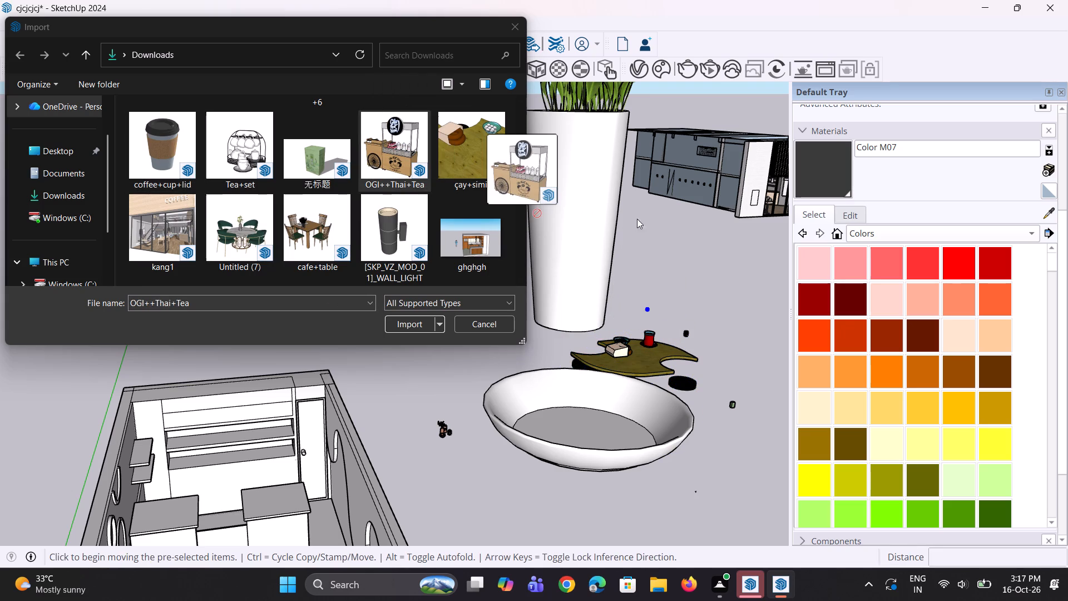
left_click_drag(637, 219, 689, 240)
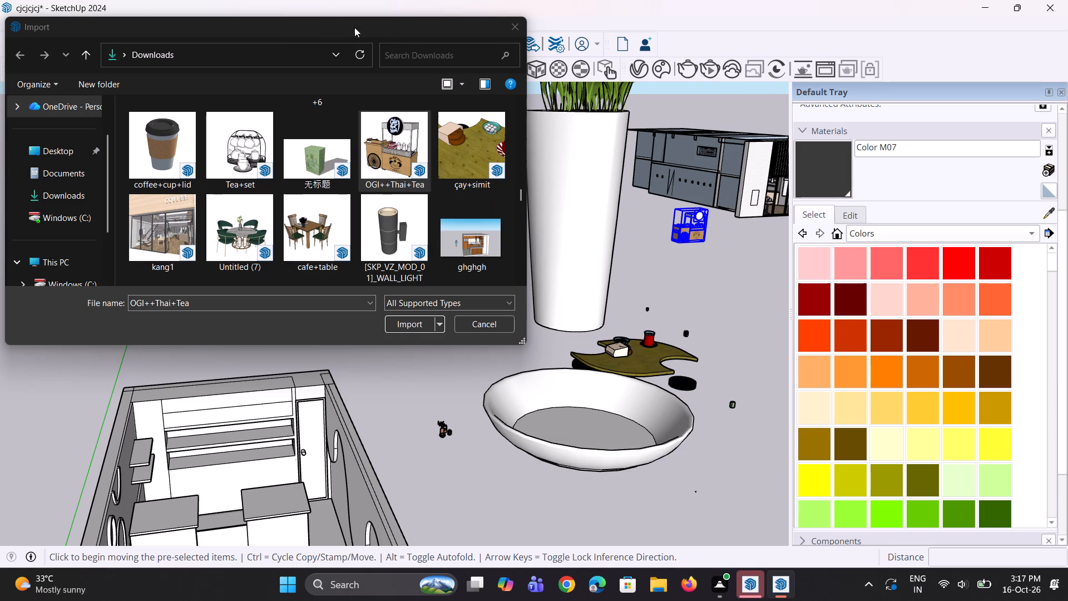
Import the stacked cup rack model "Demitasse-2" from Downloads and place it between the tea cart and the coffee cup.
scroll(367, 208, "down", 2)
scroll(295, 201, "up", 2)
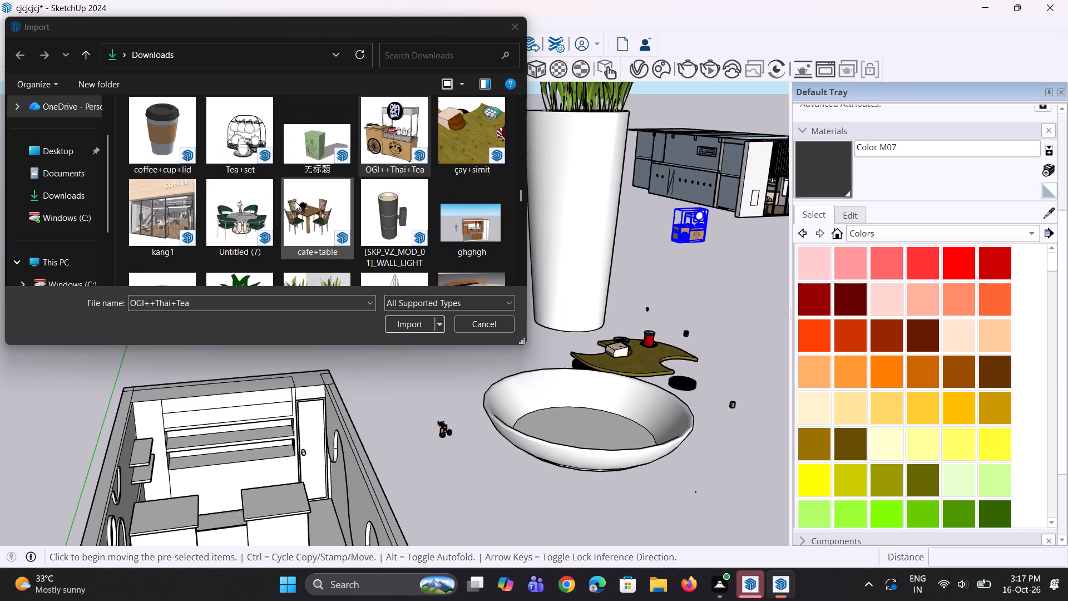
scroll(324, 227, "up", 1)
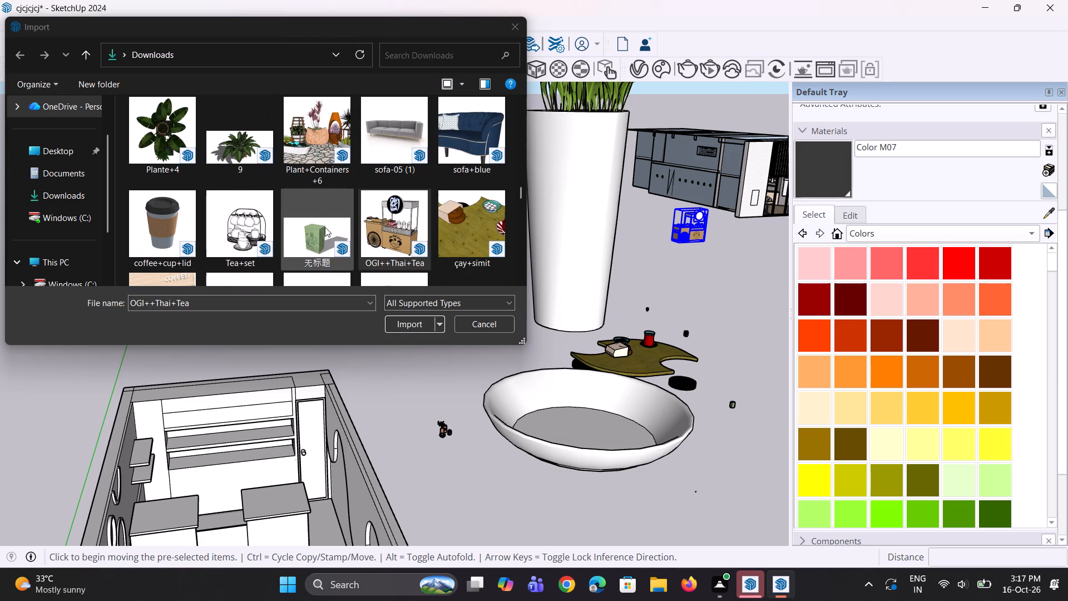
scroll(320, 233, "down", 3)
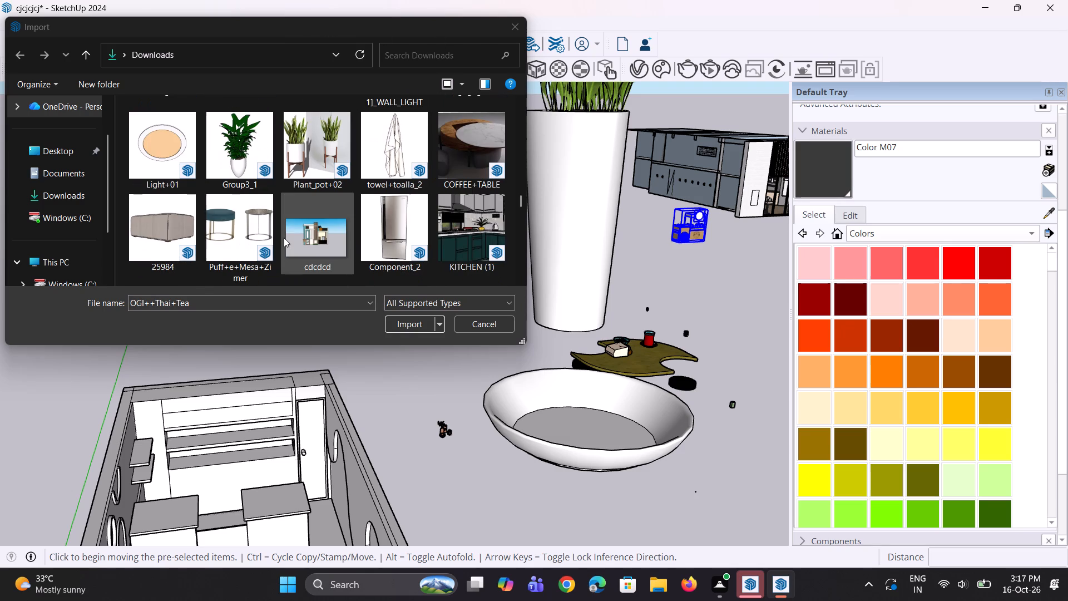
scroll(283, 238, "down", 1)
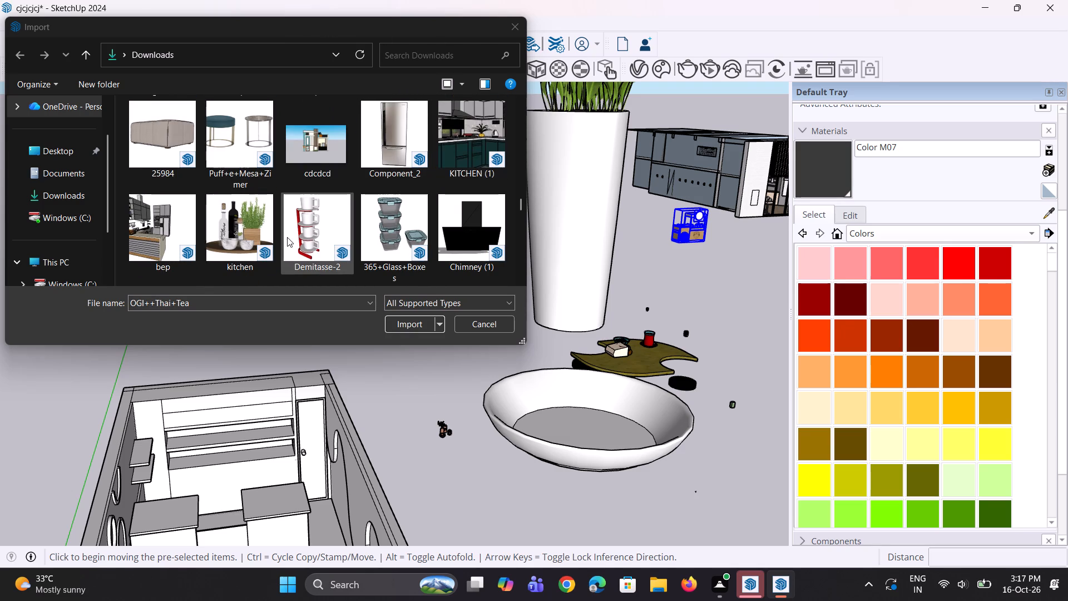
scroll(287, 237, "down", 1)
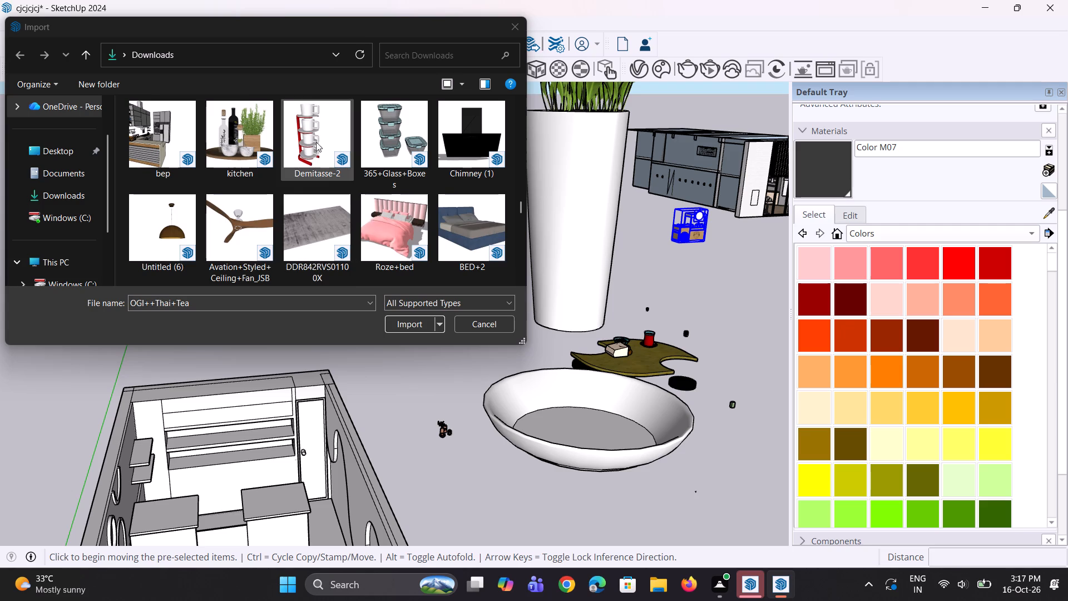
left_click_drag(308, 132, 655, 286)
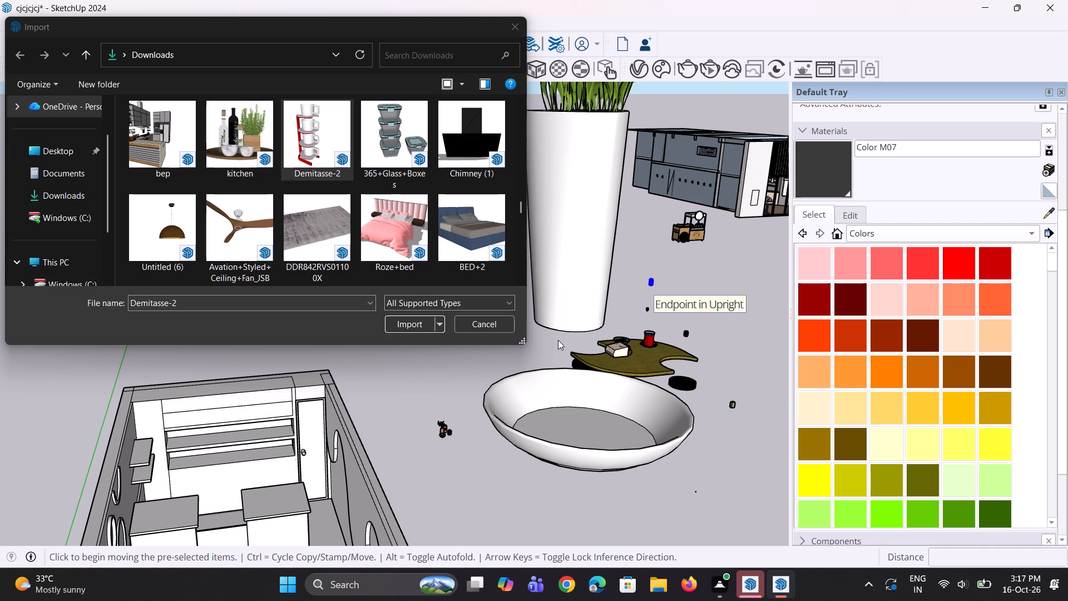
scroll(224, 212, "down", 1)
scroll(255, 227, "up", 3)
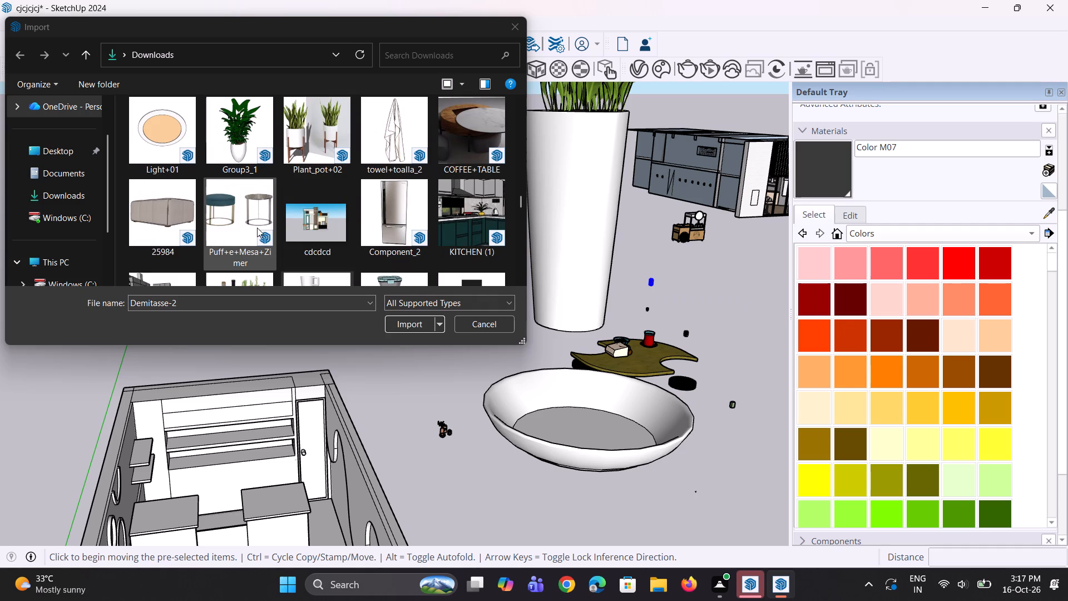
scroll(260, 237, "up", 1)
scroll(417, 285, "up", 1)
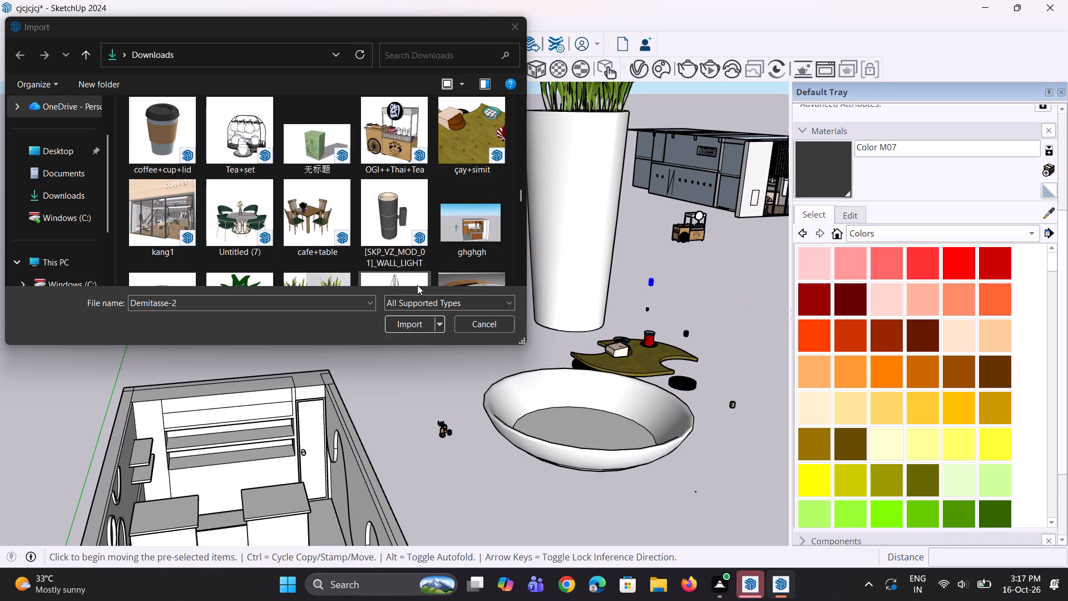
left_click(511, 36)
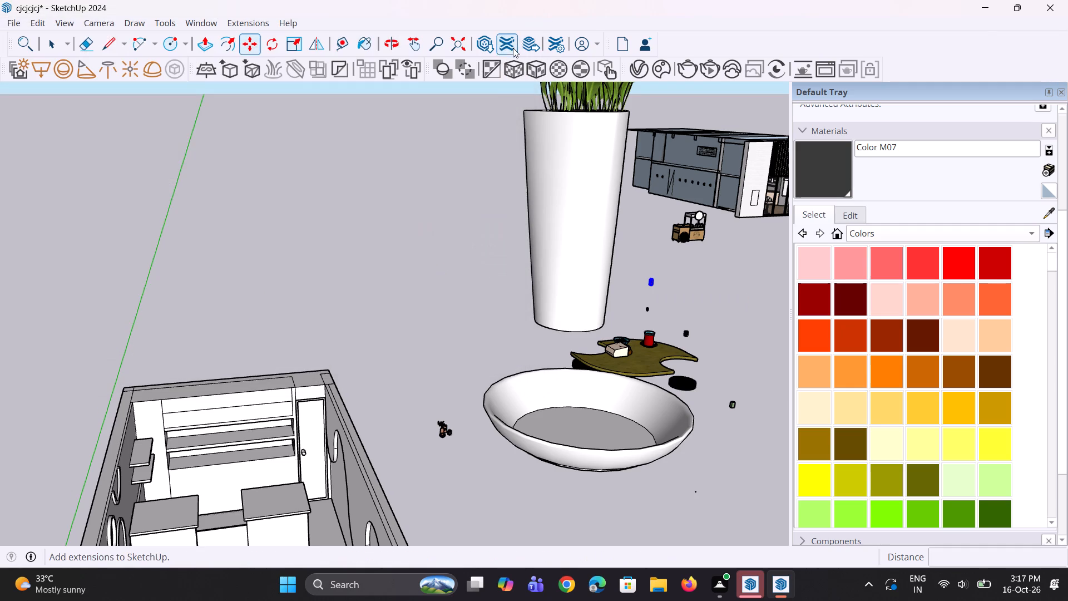
Scale the tall planter down uniformly to about 0.17, and shrink it further to a small pot beside the pedestal table.
scroll(442, 175, "down", 4)
scroll(385, 230, "down", 3)
middle_click_drag(491, 295, 449, 297)
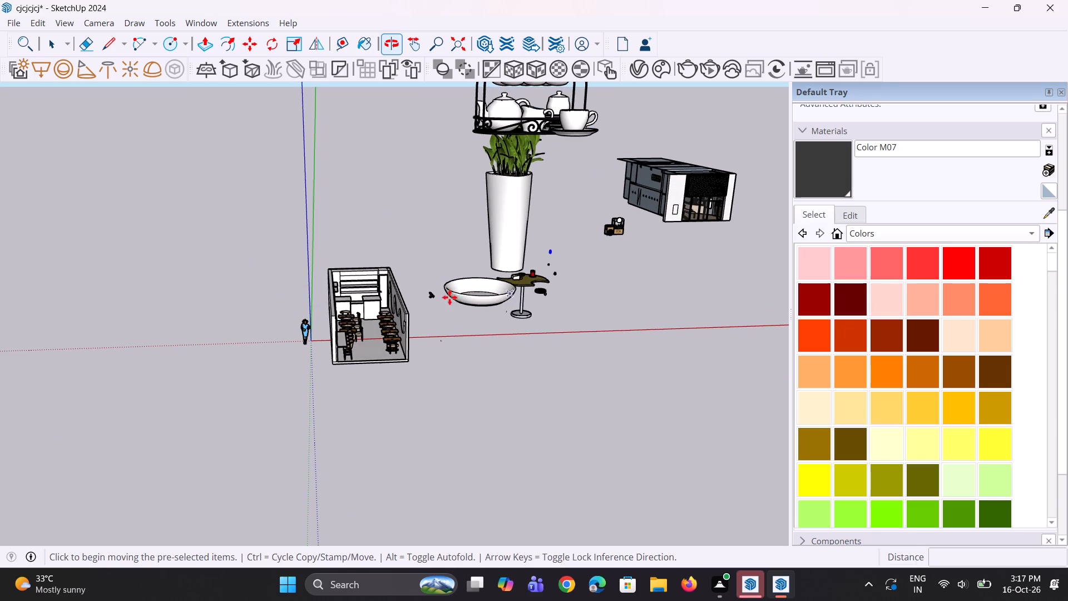
key("space")
key("space")
left_click(498, 233)
scroll(505, 219, "up", 1)
key("s")
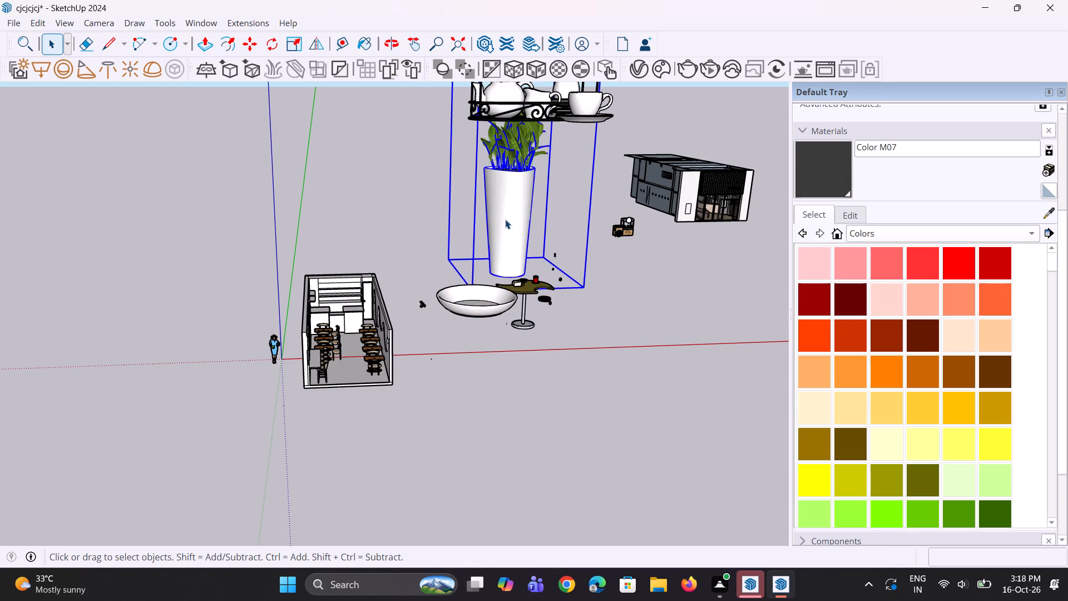
scroll(456, 295, "down", 2)
left_click(452, 107)
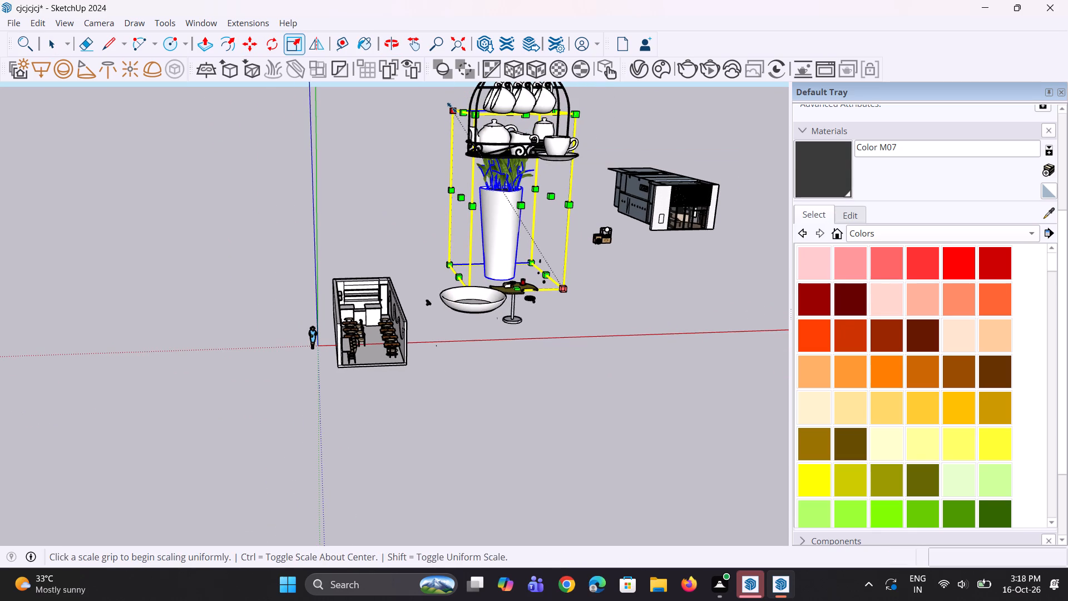
left_click(583, 293)
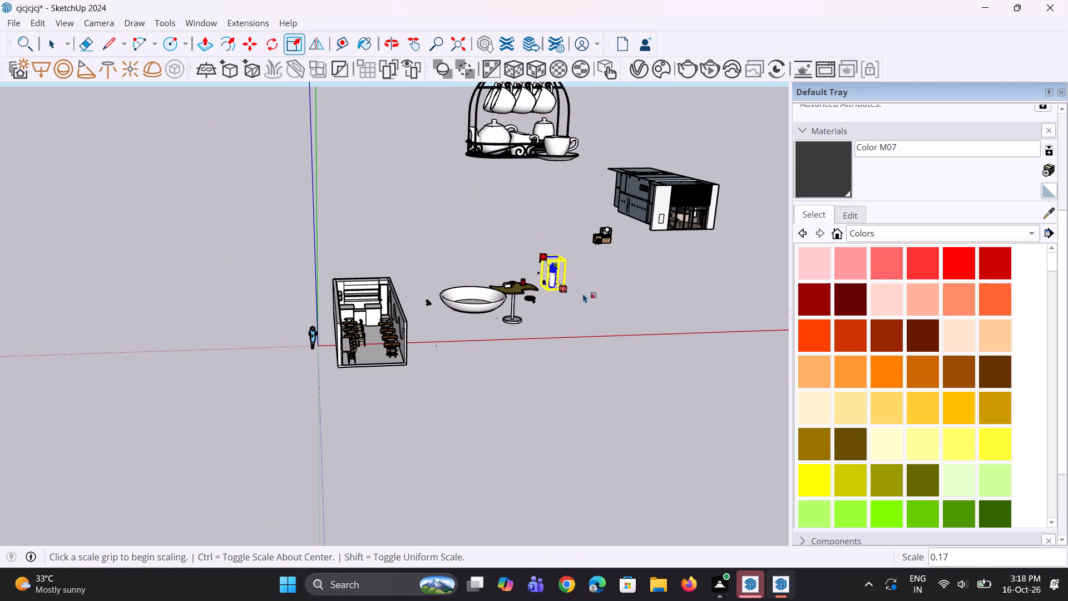
scroll(541, 283, "up", 8)
left_click(542, 227)
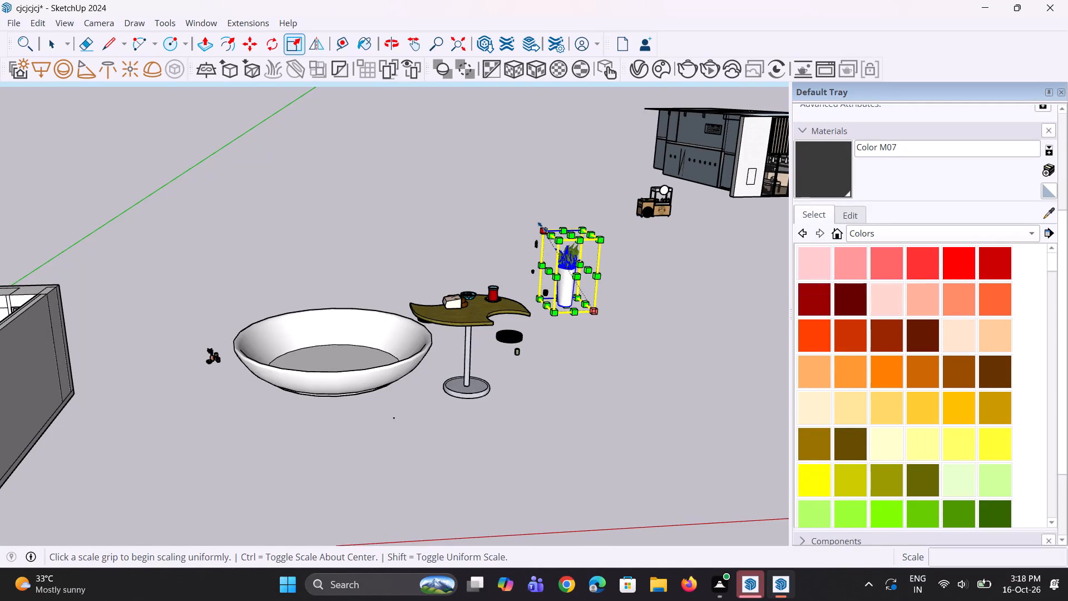
left_click(581, 288)
scroll(581, 308, "up", 3)
key("space")
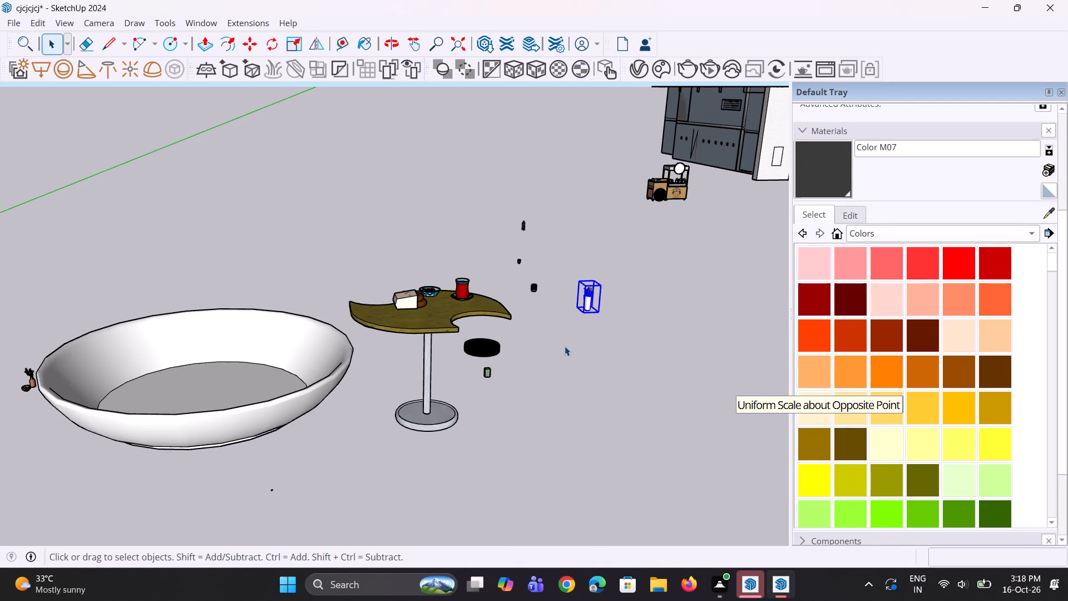
key("space")
left_click(565, 346)
Move the tiny stack of white bowls about 40' 9" to beside the large bowl and scale it up uniformly.
left_click(532, 288)
key("m")
left_click(532, 288)
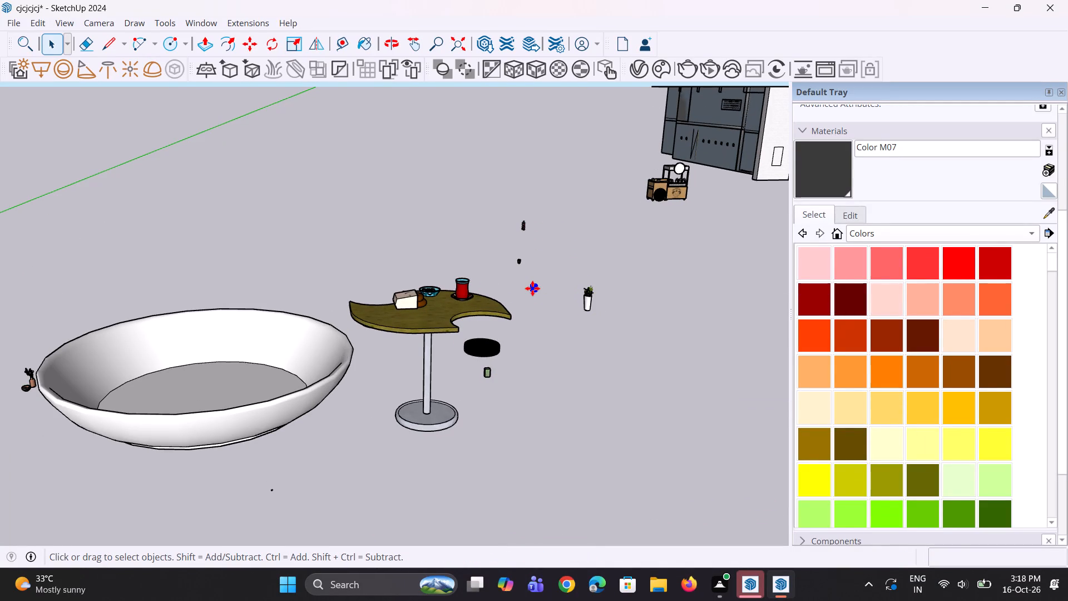
left_click(358, 473)
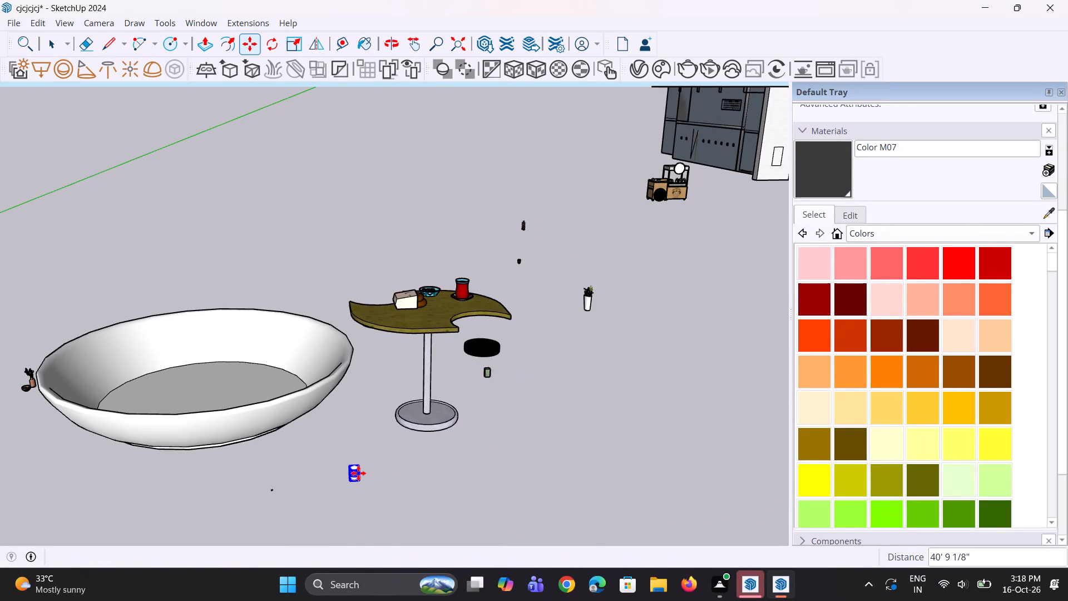
key("s")
scroll(350, 474, "up", 2)
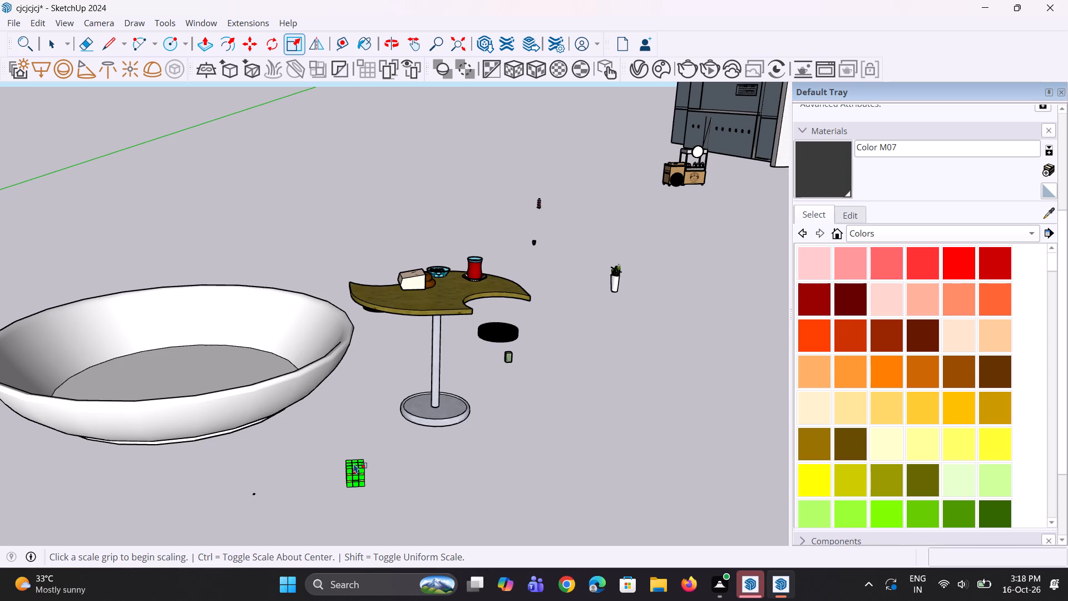
left_click(349, 459)
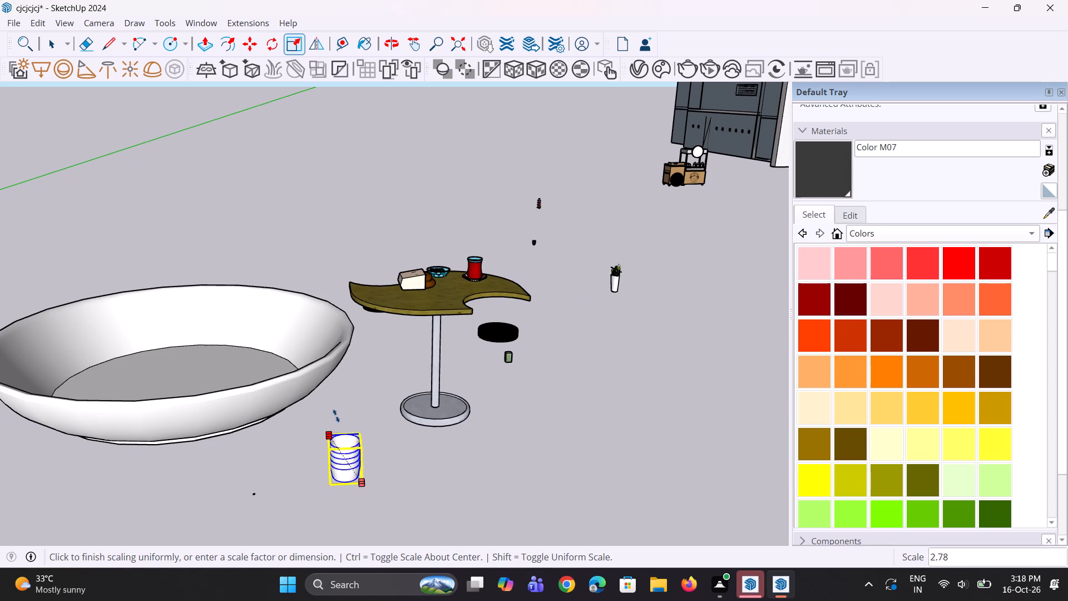
left_click(322, 357)
key("space")
key("space")
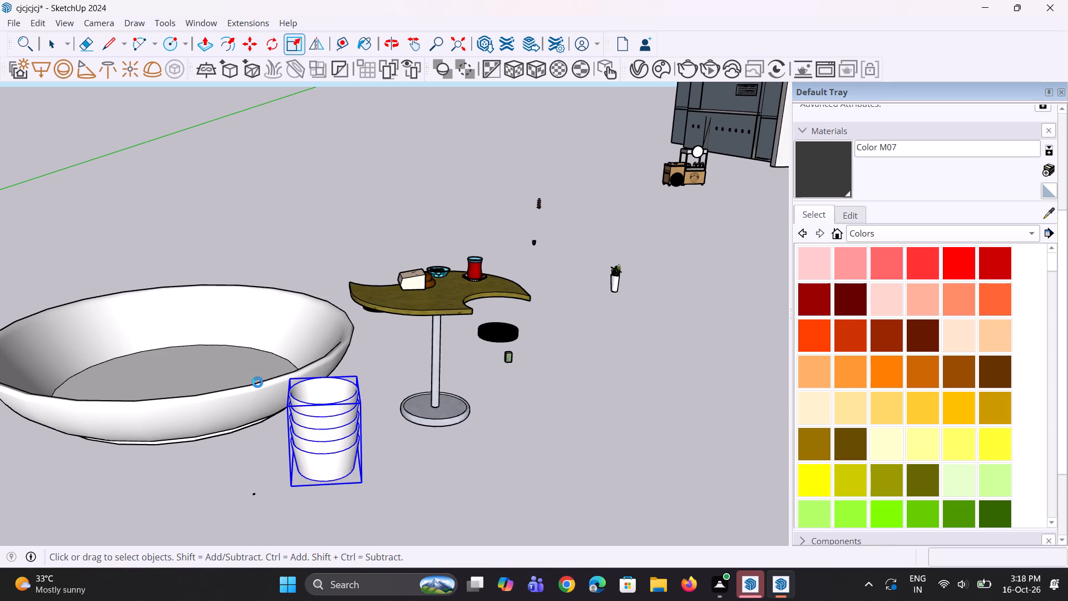
Scale the large white bowl down uniformly to about 0.29 and move it in front of the stacked bowls.
left_click(258, 382)
scroll(258, 382, "down", 1)
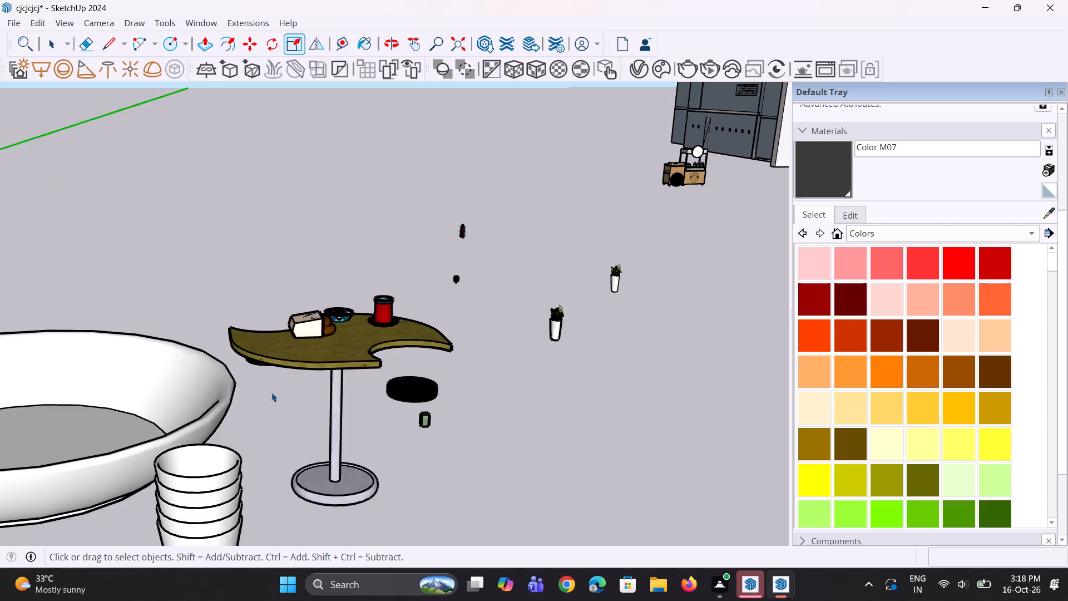
key("s")
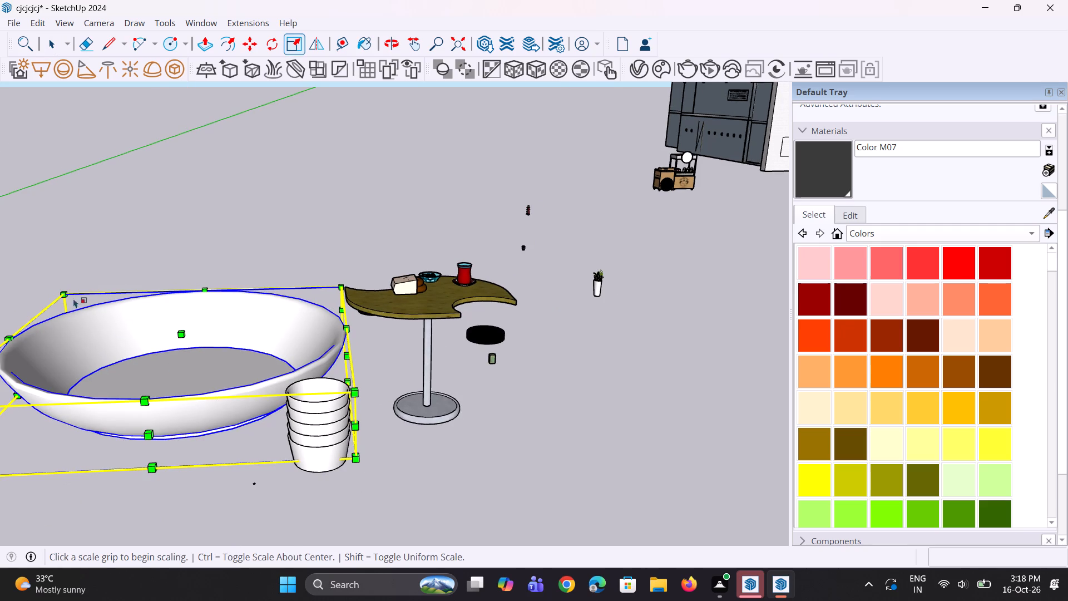
left_click(360, 460)
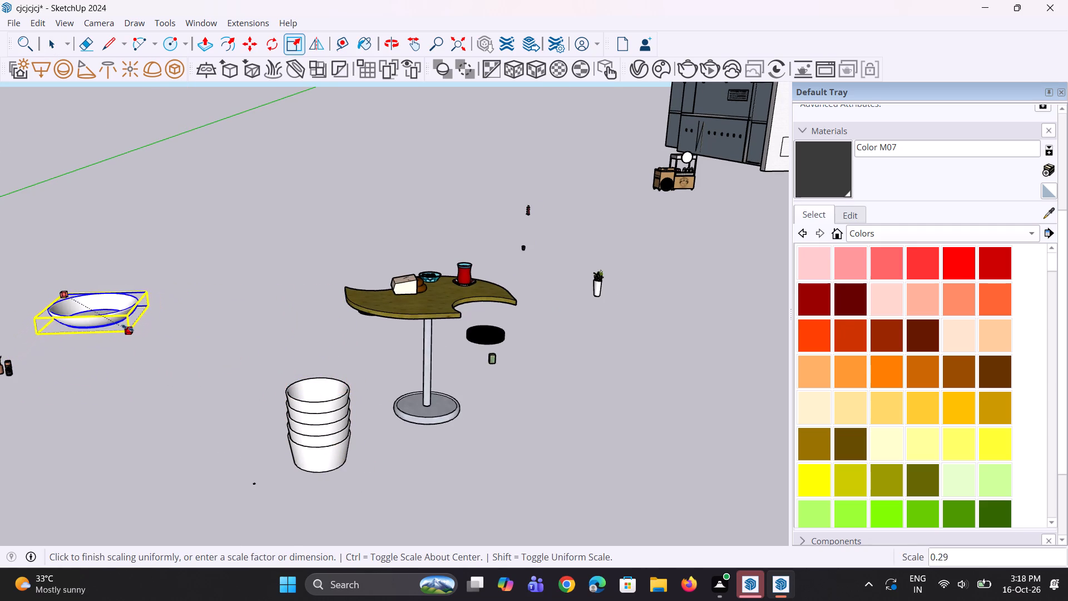
left_click(127, 328)
key("m")
left_click(126, 334)
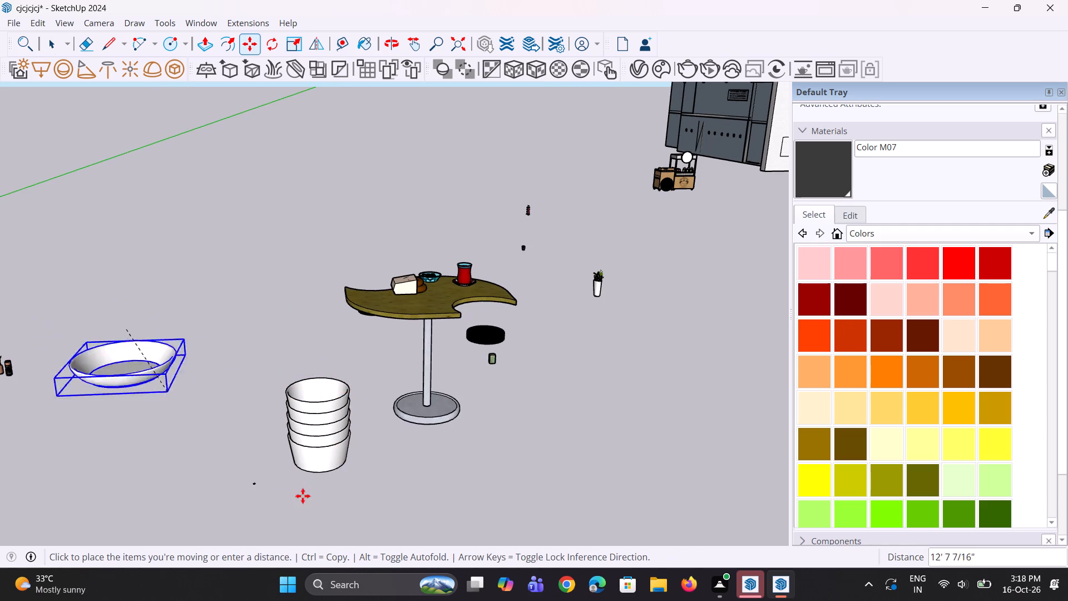
left_click(471, 531)
key("space")
key("space")
Scale the vase and pottery decor set up uniformly to about 5.42 and move it beside the stacked bowls.
scroll(412, 461, "down", 5)
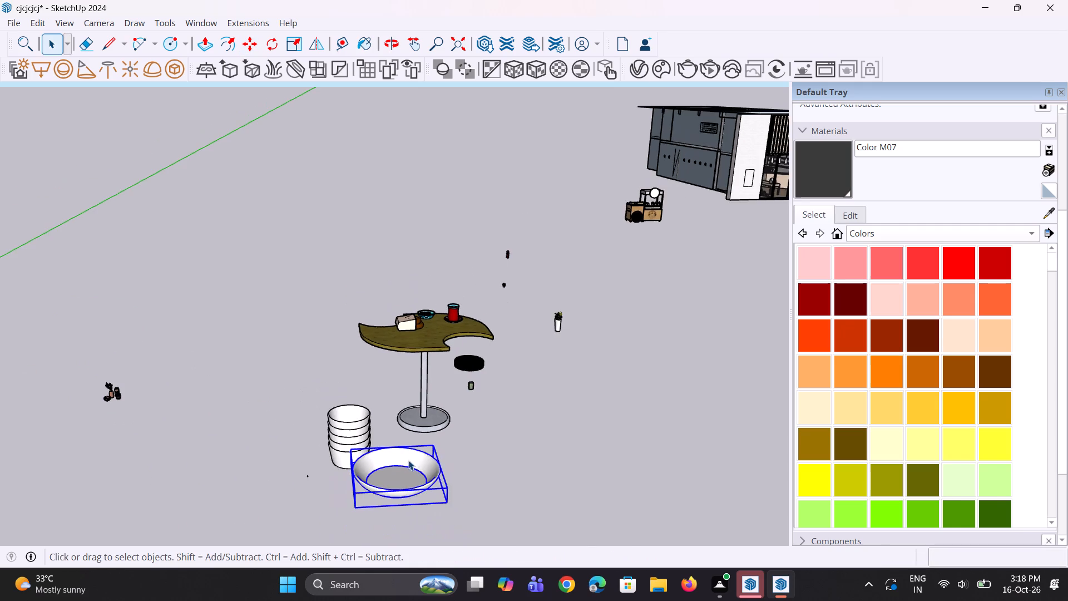
scroll(102, 425, "up", 3)
left_click(118, 382)
key("s")
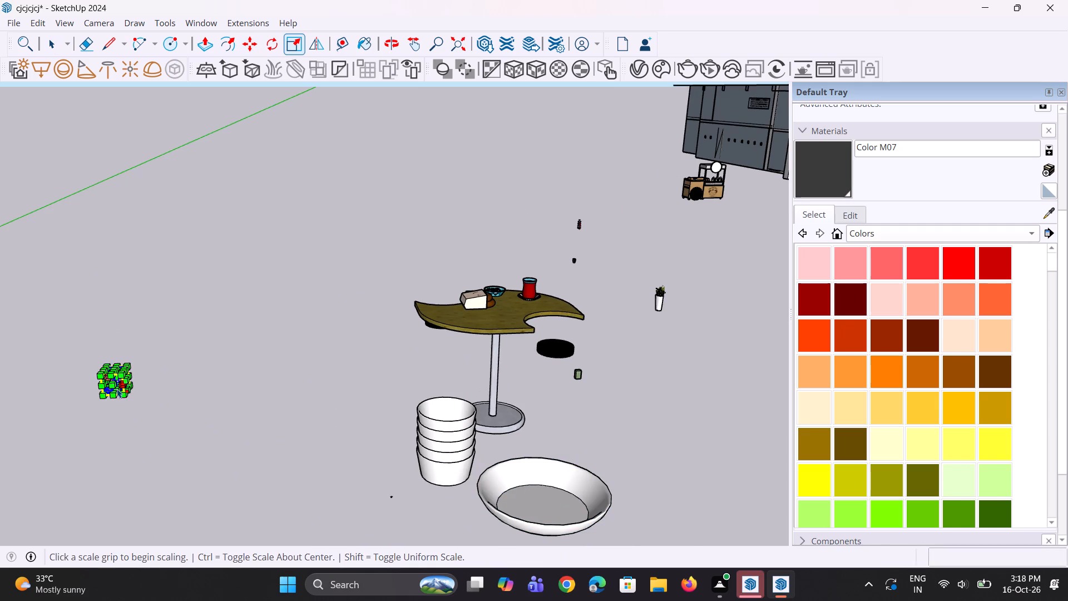
scroll(116, 380, "up", 1)
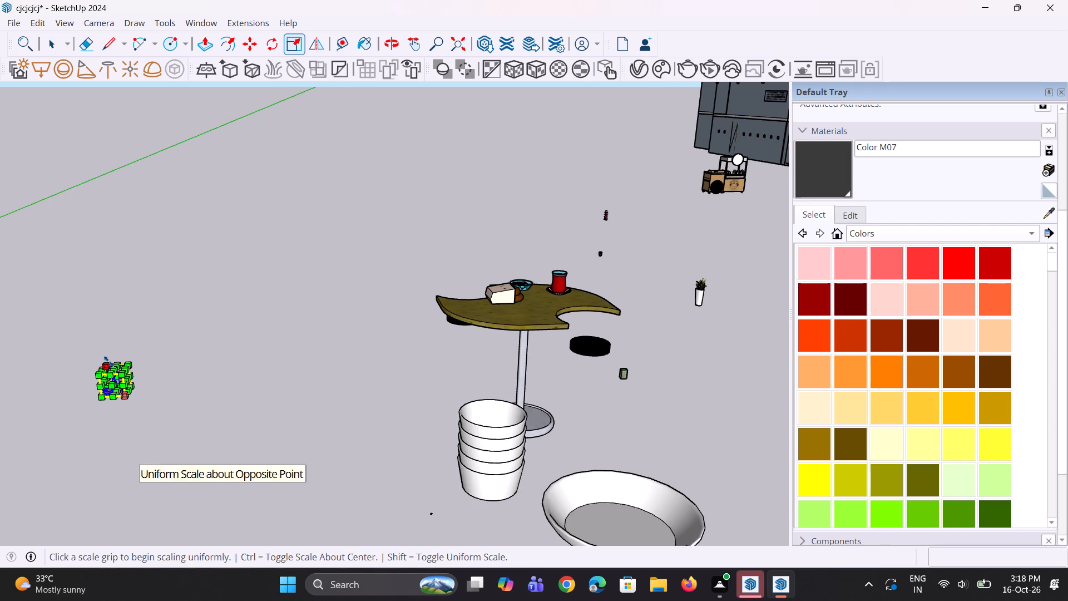
left_click(108, 361)
left_click(91, 214)
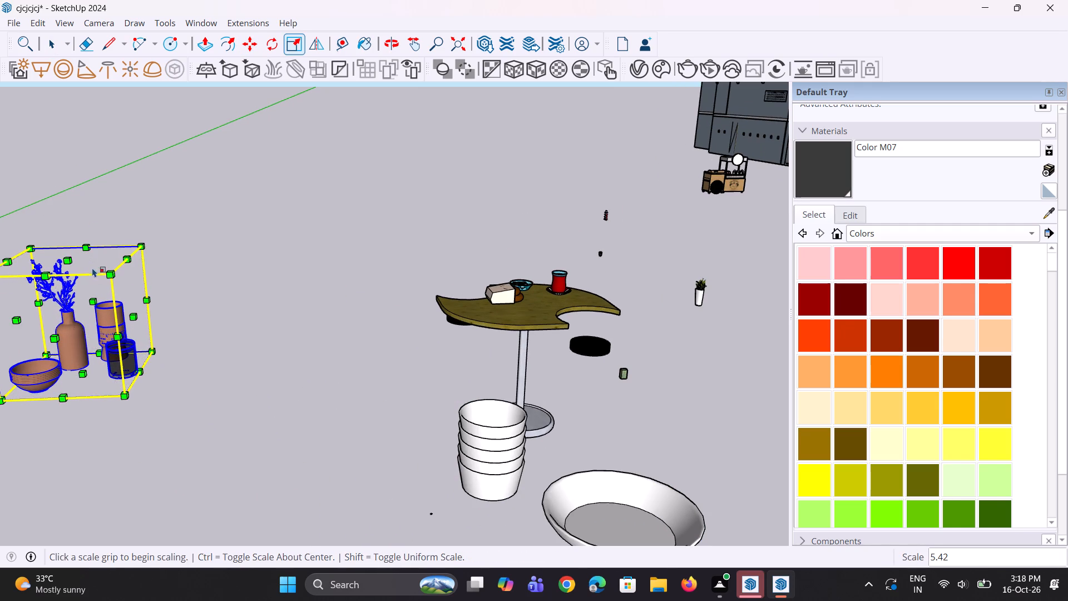
key("m")
left_click(125, 397)
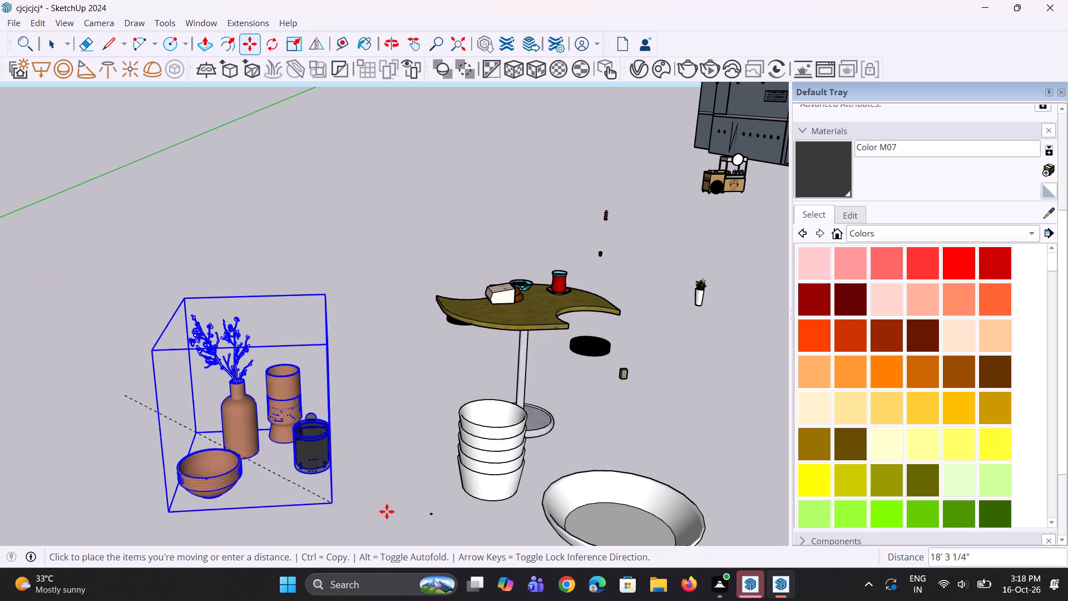
left_click(396, 514)
middle_click_drag(335, 455, 317, 438)
scroll(308, 436, "down", 4)
key("space")
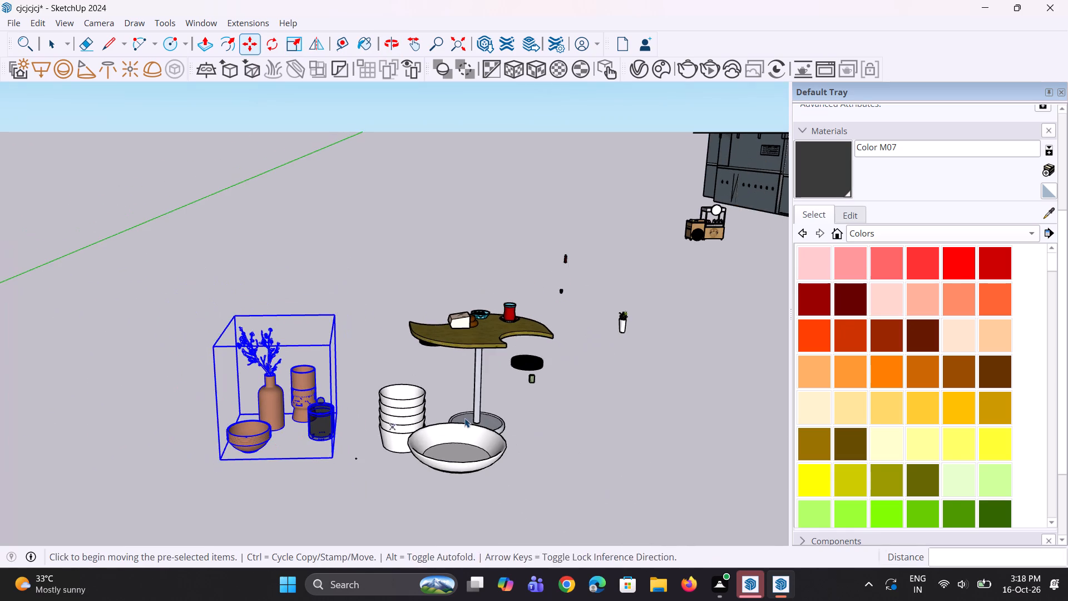
key("space")
Scale the tiny lidded coffee cup behind the pedestal table up uniformly to more than 11 times its size.
scroll(550, 344, "up", 2)
left_click(564, 282)
scroll(564, 285, "up", 3)
left_click(564, 285)
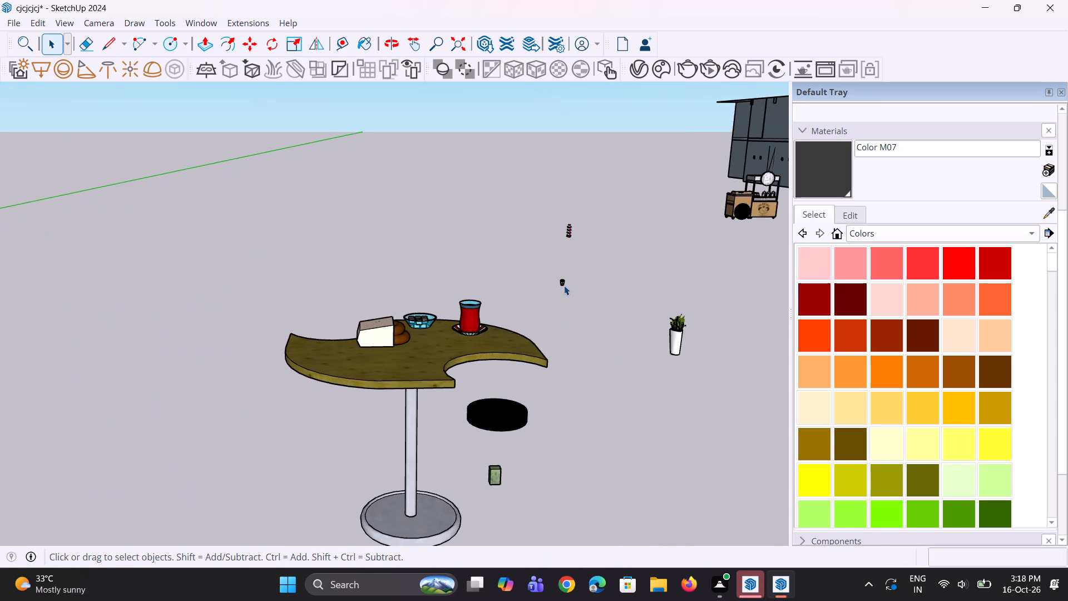
key("s")
scroll(561, 284, "up", 4)
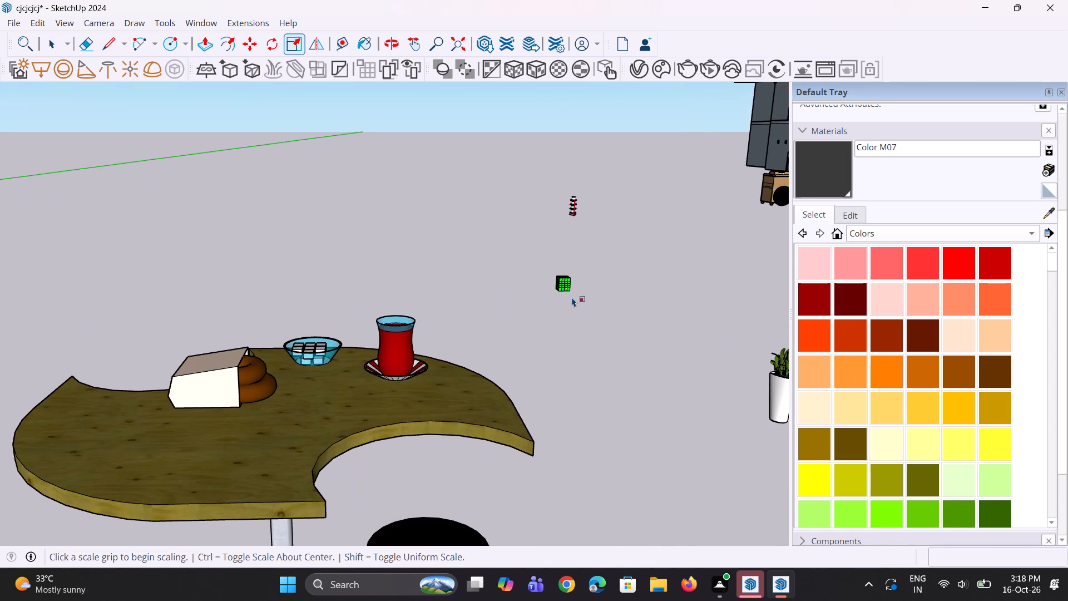
scroll(570, 293, "up", 4)
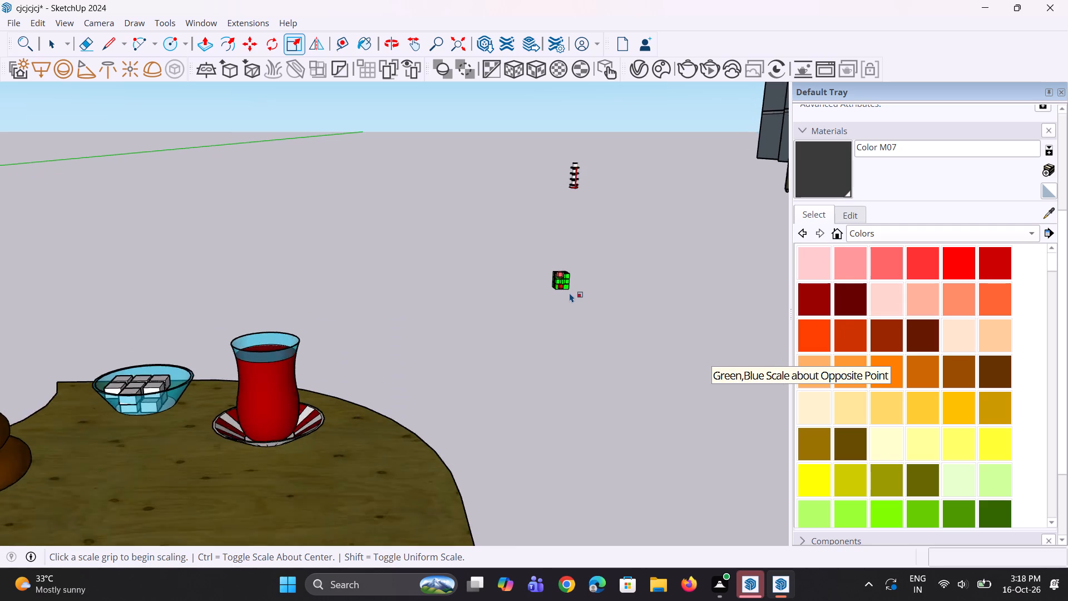
left_click(570, 287)
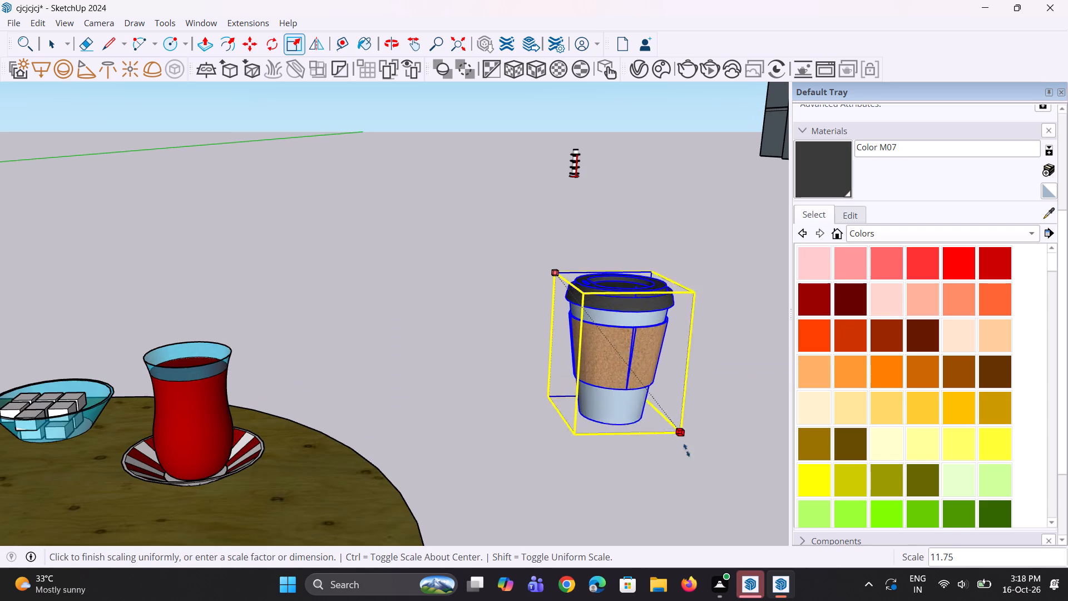
left_click(703, 494)
Move the enlarged coffee cup about 45' to beside the large bowl and stacked bowls.
scroll(334, 279, "down", 10)
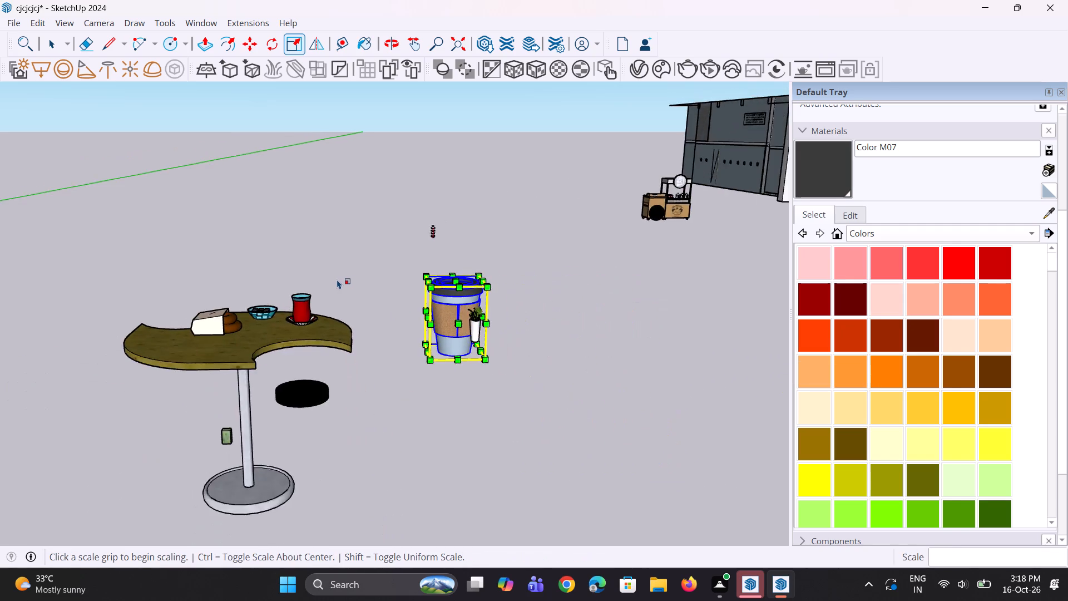
scroll(337, 279, "down", 4)
middle_click_drag(362, 304, 350, 318)
scroll(423, 338, "up", 1)
key("m")
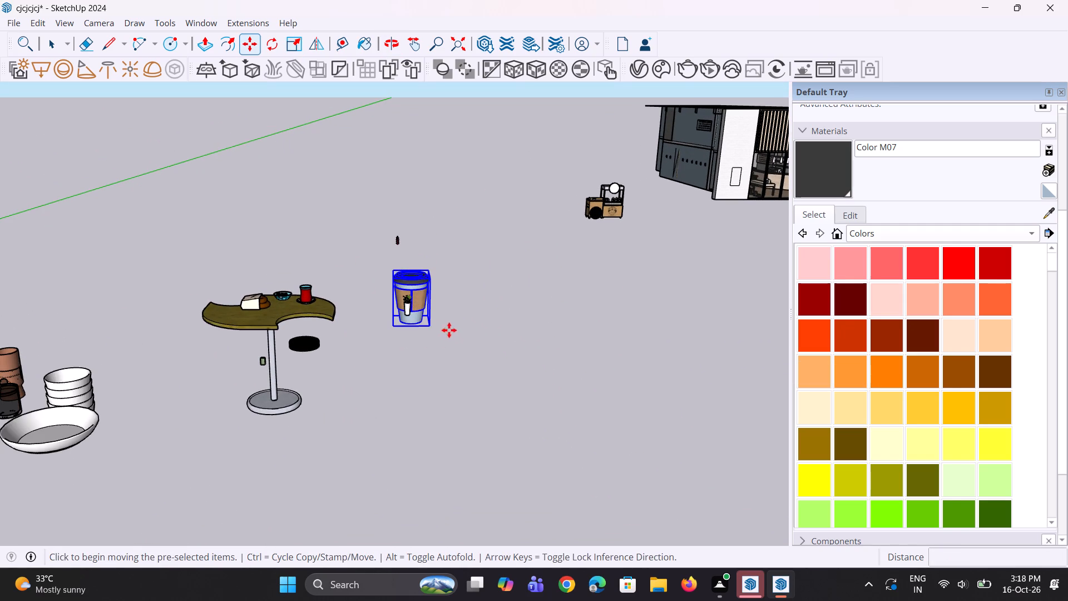
left_click(433, 331)
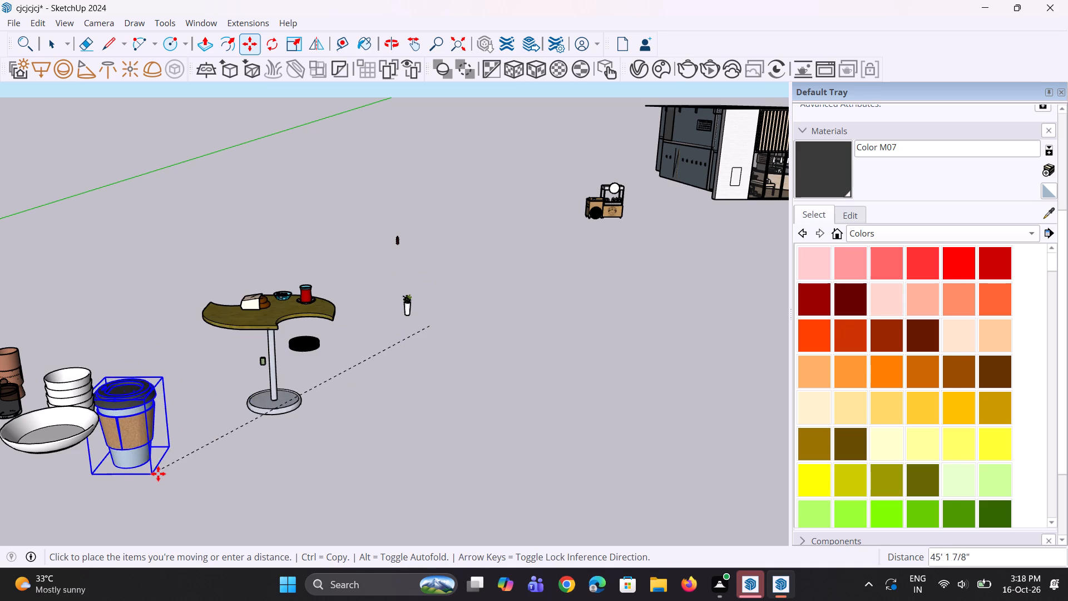
left_click(164, 473)
key("space")
key("space")
Scale the tiny stacked cup rack behind the planter up uniformly to more than twice its size.
scroll(345, 262, "up", 5)
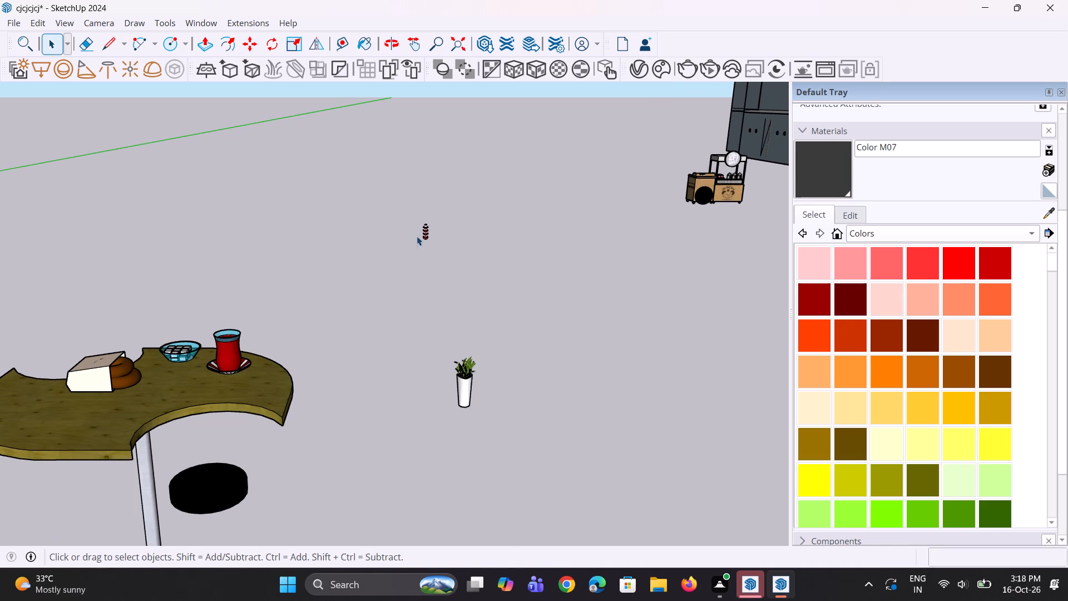
left_click(426, 233)
scroll(426, 233, "up", 2)
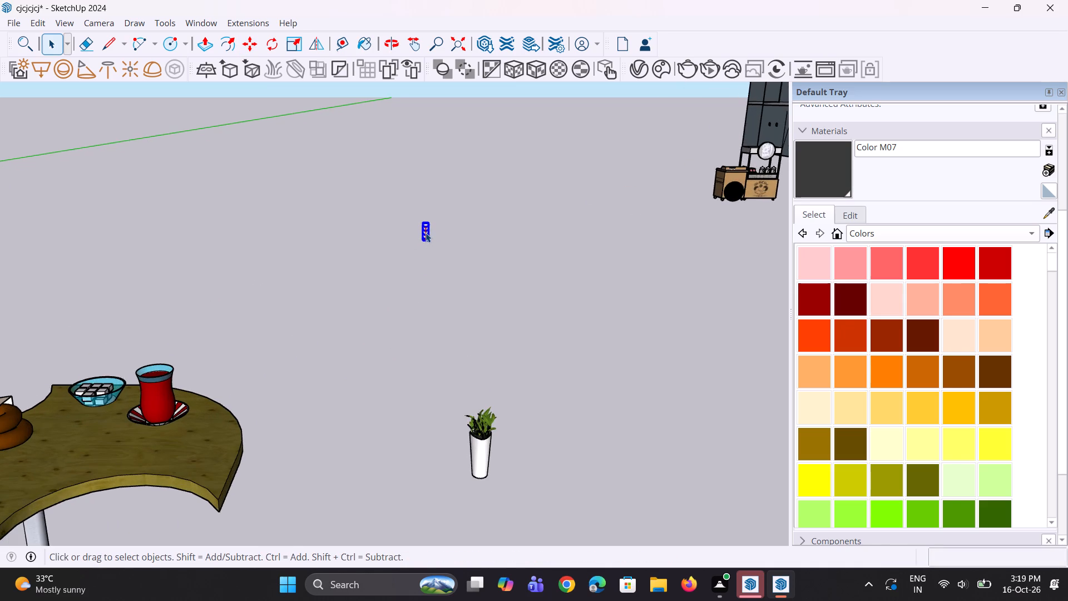
key("s")
scroll(425, 232, "up", 5)
left_click(434, 248)
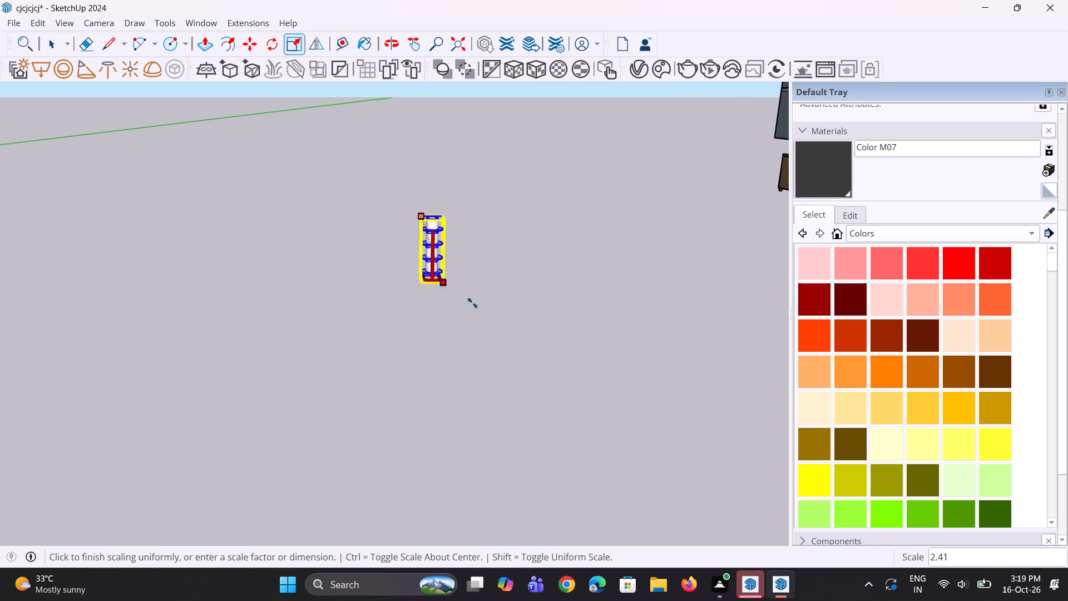
left_click(626, 412)
scroll(496, 379, "down", 14)
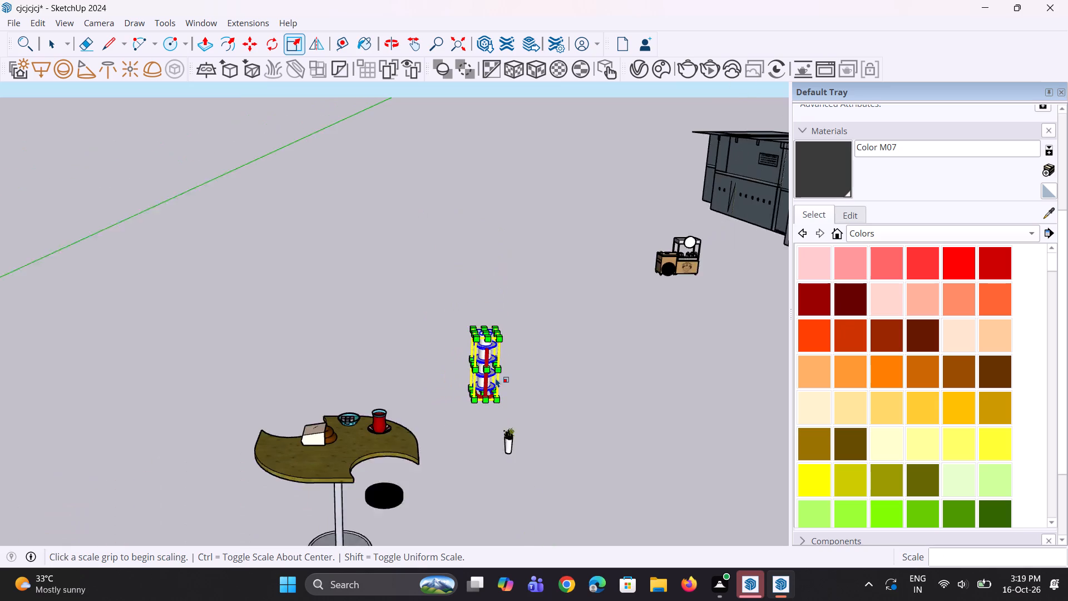
Scale the stacked cup rack beside the pedestal table up further, keeping the enlargement uniform.
middle_click_drag(495, 425, 479, 380)
left_click(497, 382)
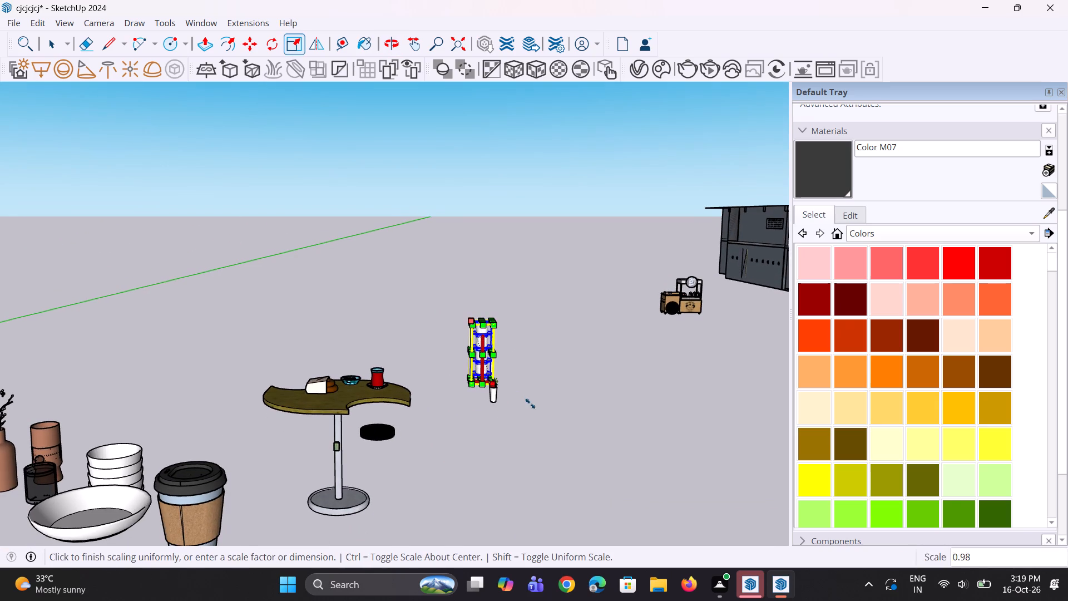
left_click(547, 426)
Move the enlarged cup rack about 38' 4" to behind the large coffee cup and stacked bowls.
key("m")
left_click(511, 441)
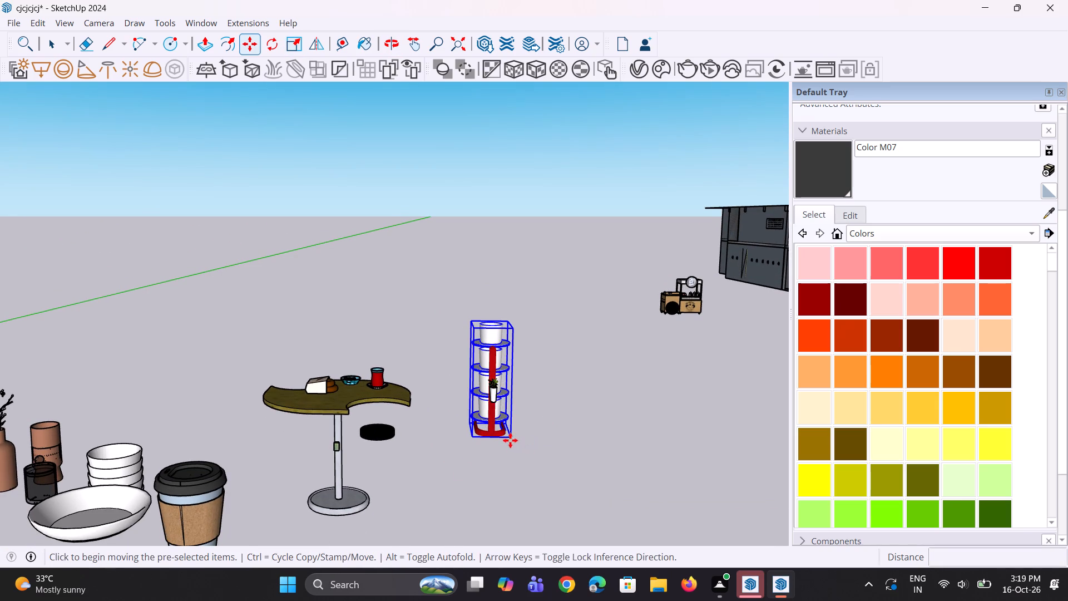
left_click(181, 449)
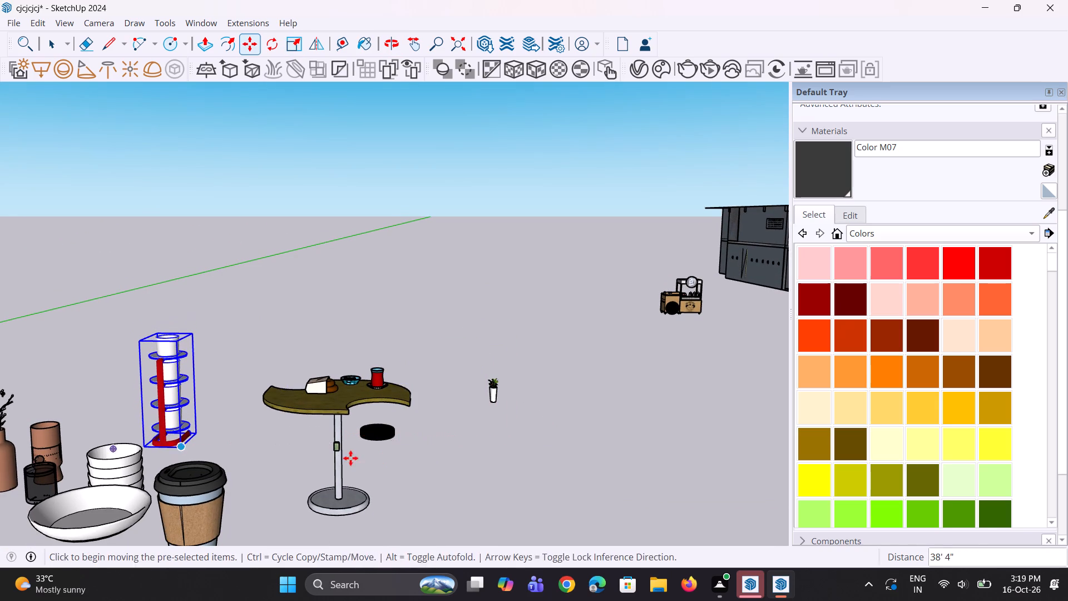
key("space")
key("space")
Scale the small potted plant in the white planter up uniformly to more than twice its size.
scroll(507, 421, "up", 3)
left_click(491, 386)
scroll(484, 373, "up", 3)
key("s")
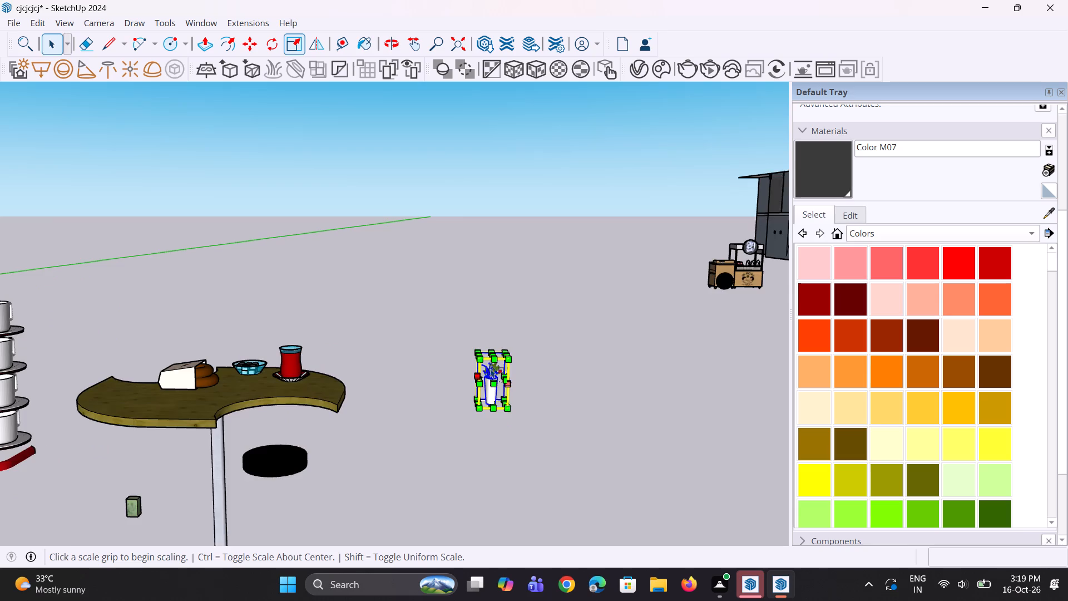
scroll(495, 359, "up", 3)
left_click(469, 347)
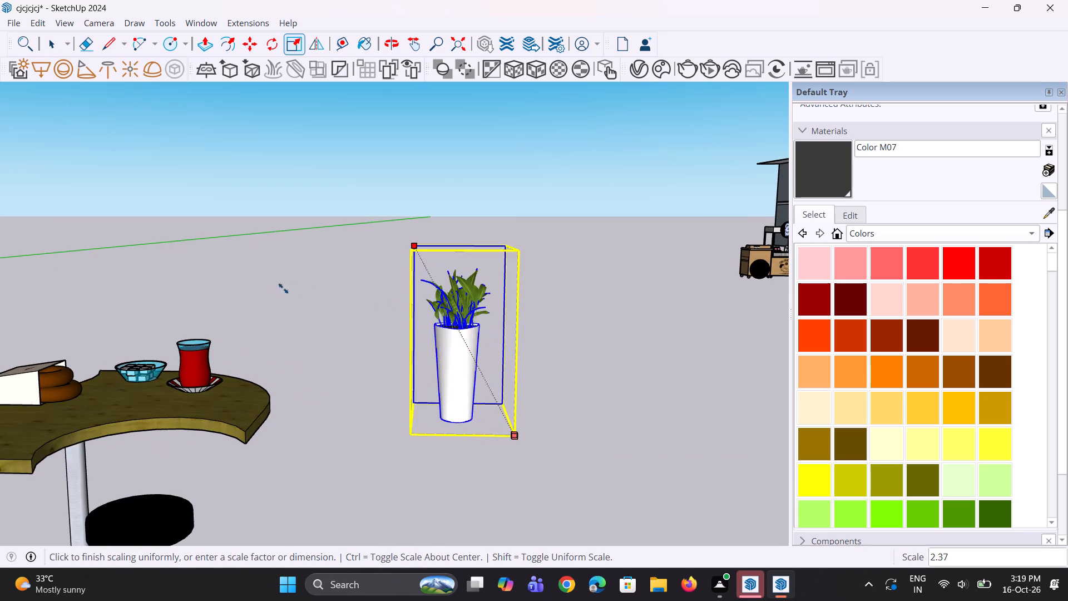
left_click(266, 289)
scroll(447, 380, "down", 10)
middle_click_drag(474, 454, 448, 431)
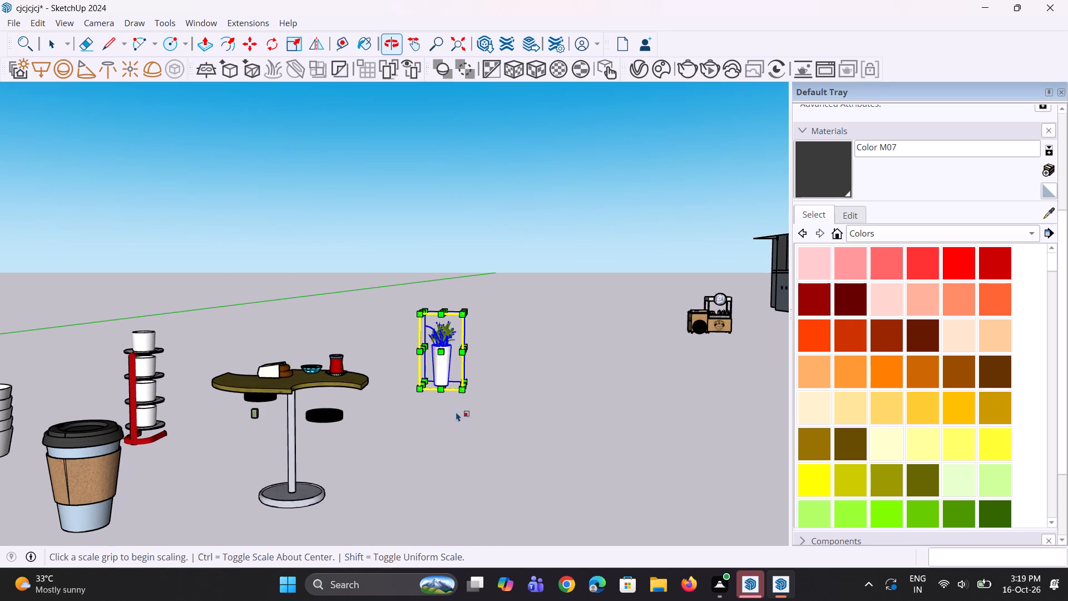
left_click(459, 391)
left_click(473, 421)
Move the enlarged potted plant to the gap between the large coffee cup and the pedestal table.
key("m")
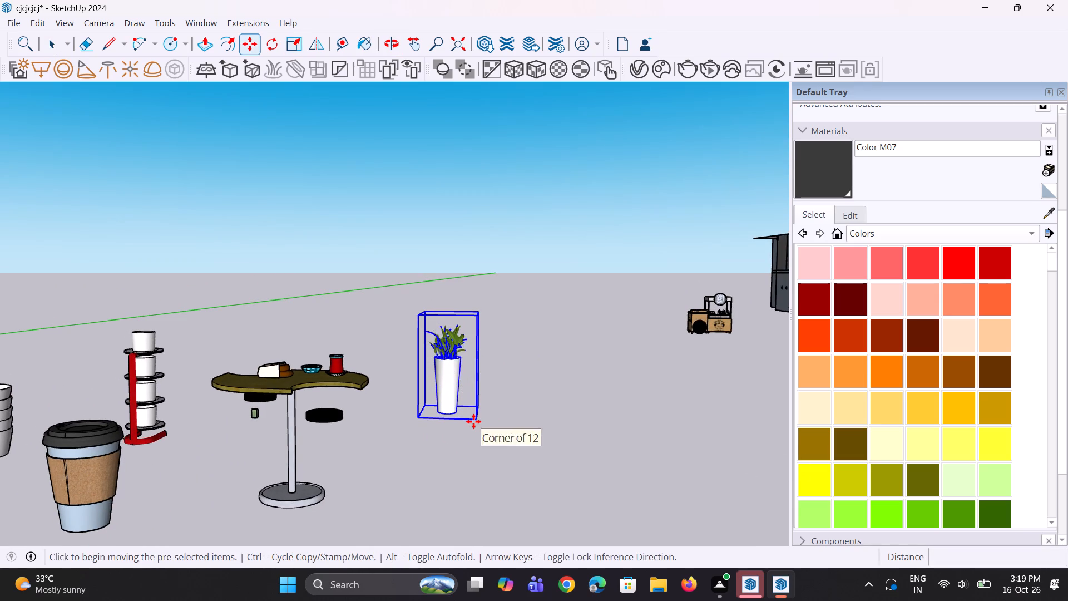
left_click(473, 421)
scroll(394, 497, "down", 9)
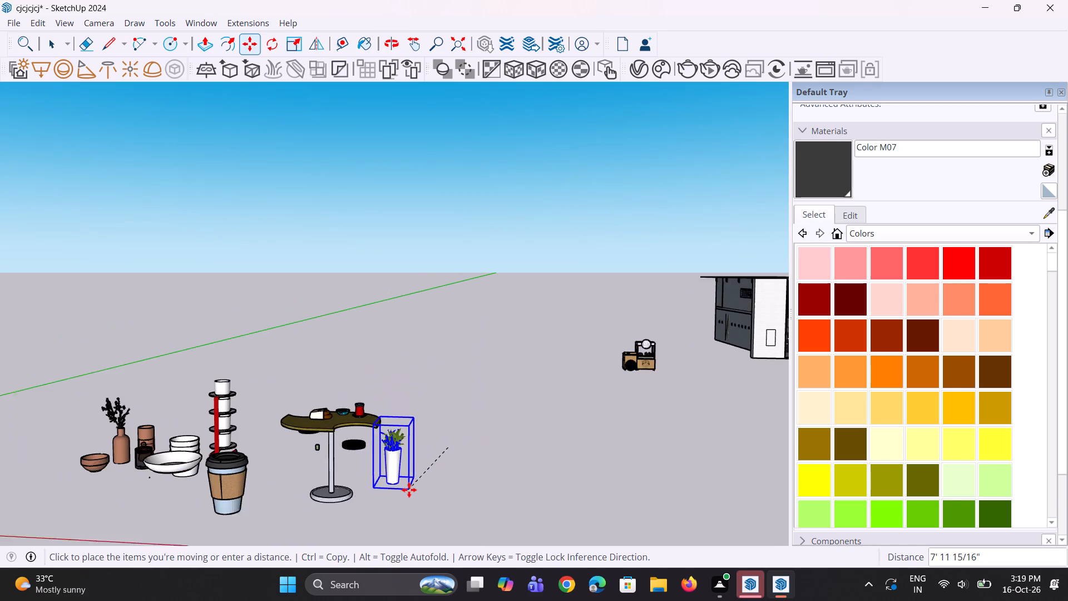
left_click(296, 513)
key("space")
key("space")
Move the wooden drinks cart from near the dark building to beside the pedestal table.
scroll(625, 367, "up", 2)
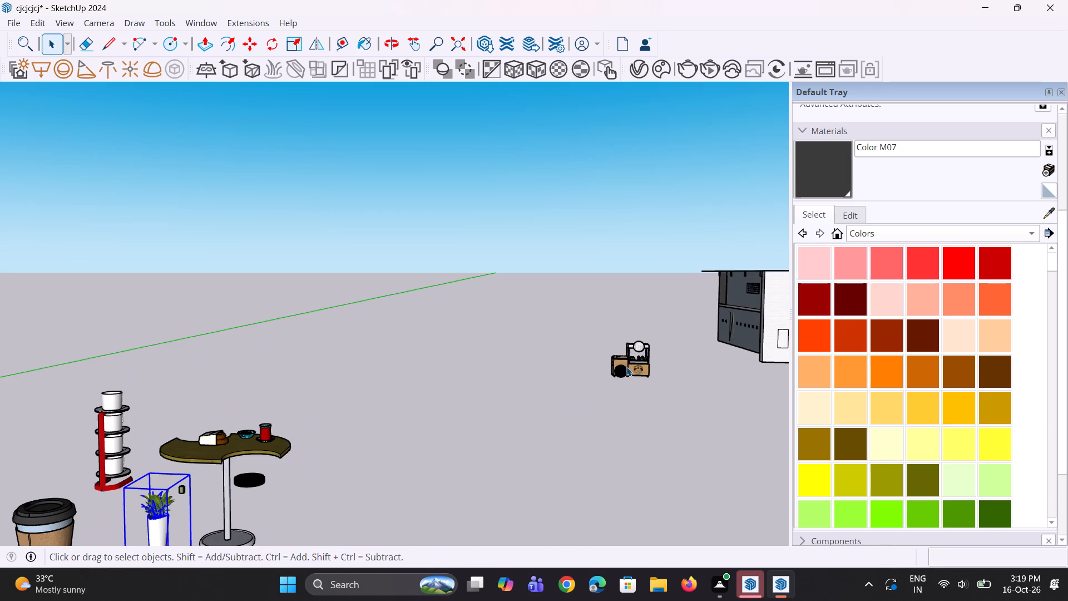
left_click(630, 367)
scroll(642, 358, "up", 3)
middle_click_drag(641, 349, 635, 366)
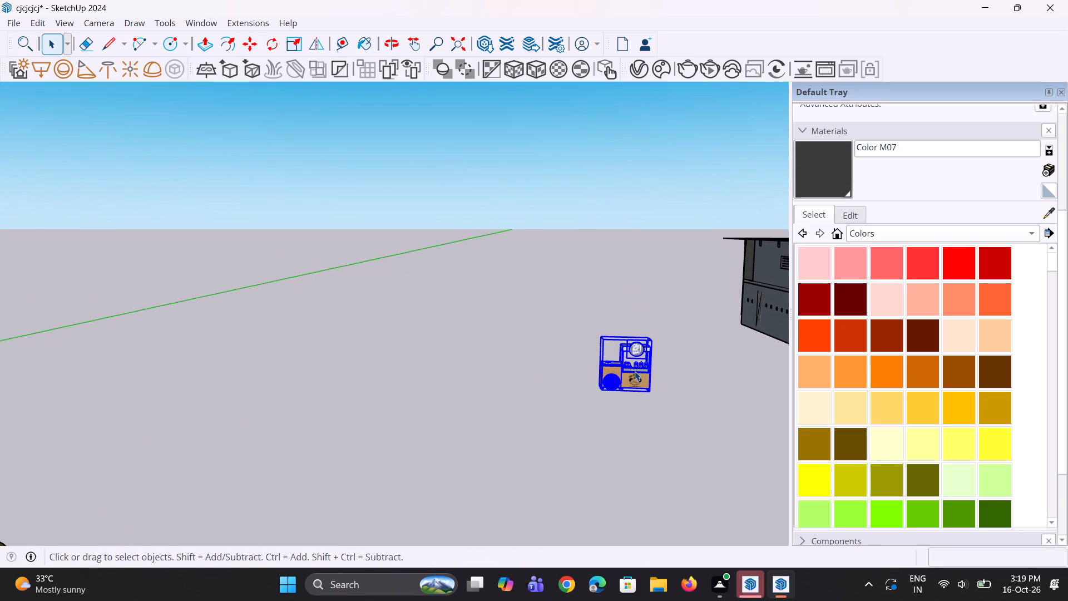
key("m")
left_click_drag(650, 389, 641, 411)
scroll(624, 451, "down", 9)
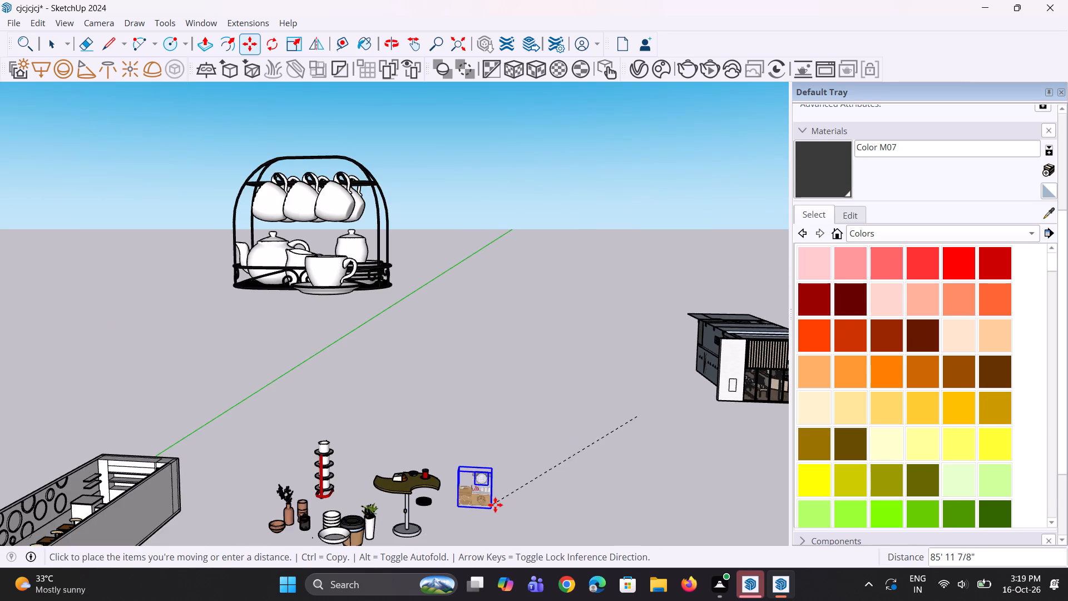
scroll(495, 505, "up", 7)
left_click(525, 513)
Explode the drinks cart so its parts can be selected separately, and clear the selection.
scroll(518, 476, "up", 3)
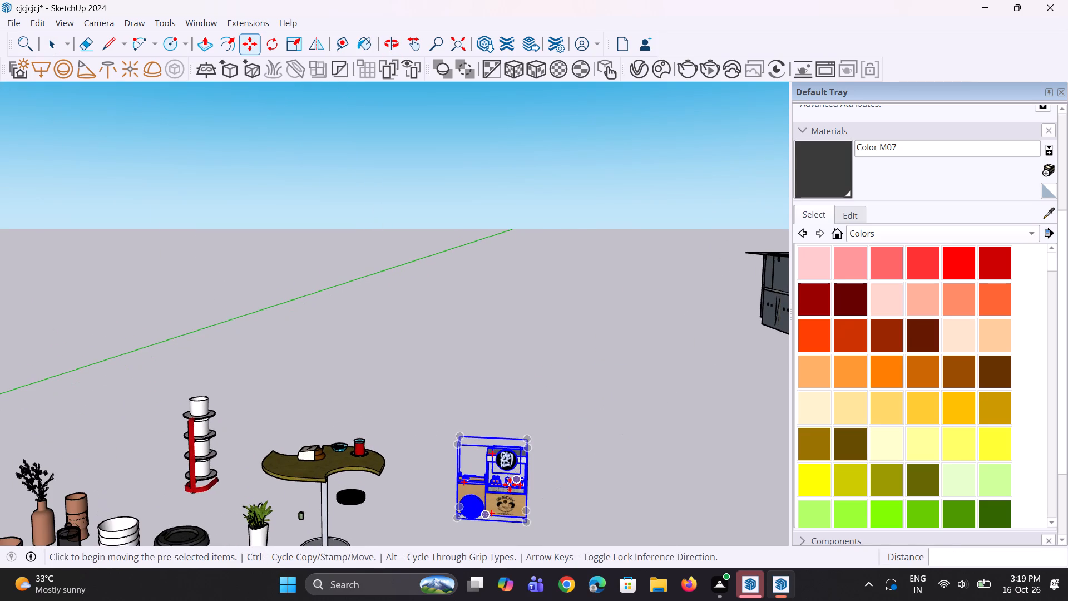
right_click(510, 485)
left_click(585, 208)
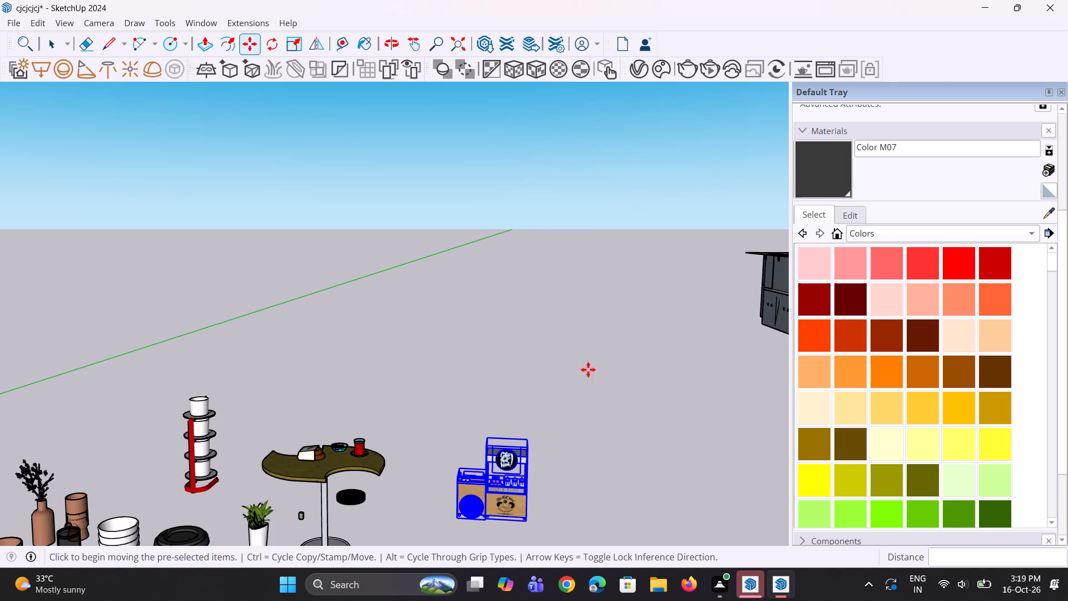
key("space")
key("space")
left_click(589, 450)
Move the group of three white jugs out of the drinks cart to the area beside the stacked cup rack.
scroll(528, 509, "up", 5)
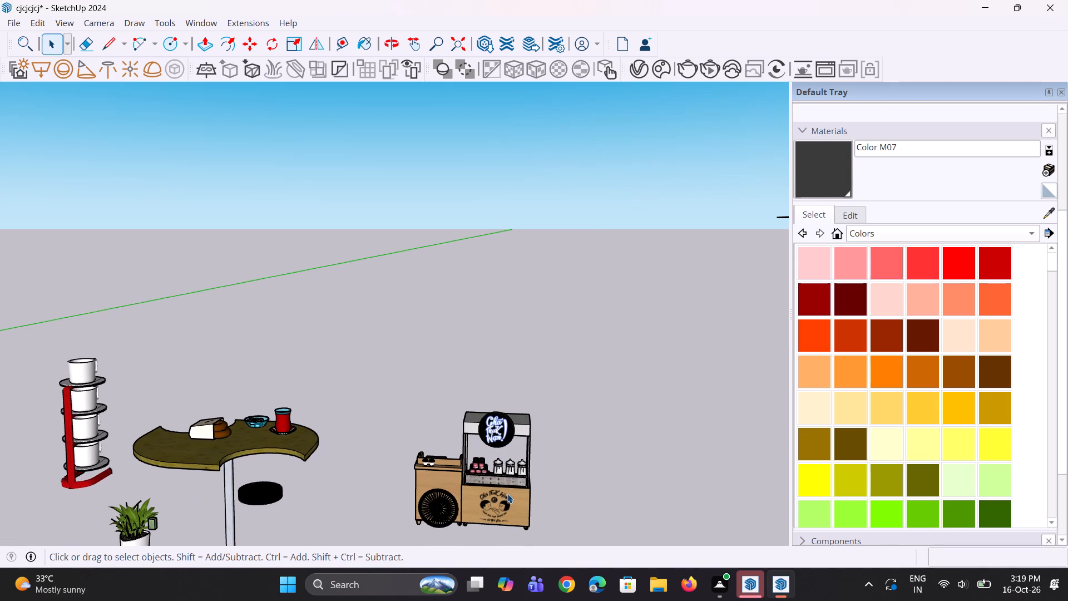
scroll(501, 492, "up", 4)
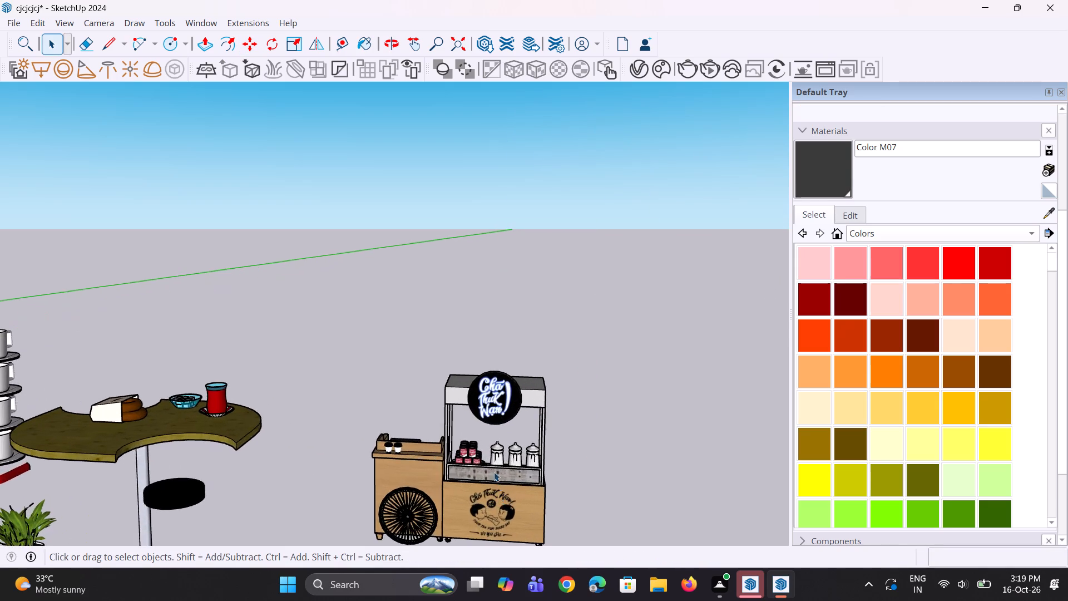
scroll(488, 460, "up", 7)
left_click(503, 455)
scroll(536, 454, "up", 2)
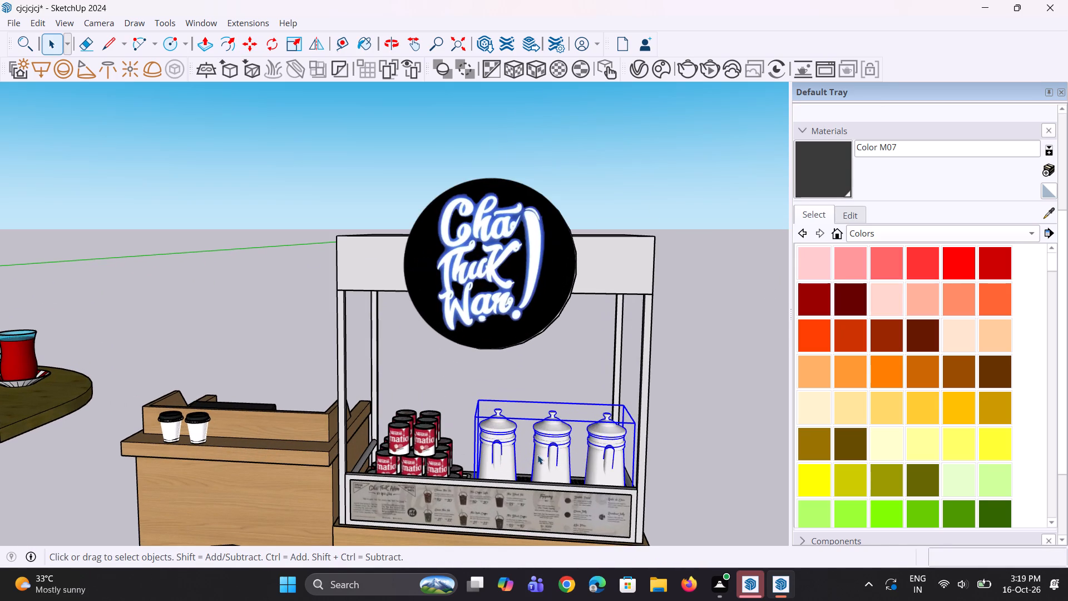
key("m")
left_click(624, 513)
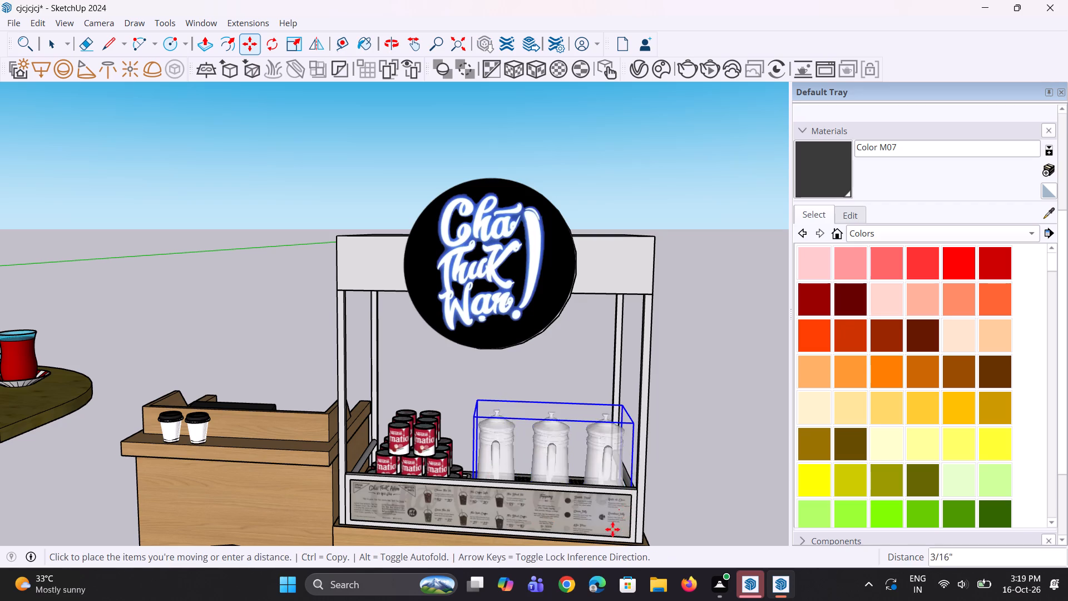
scroll(629, 451, "down", 12)
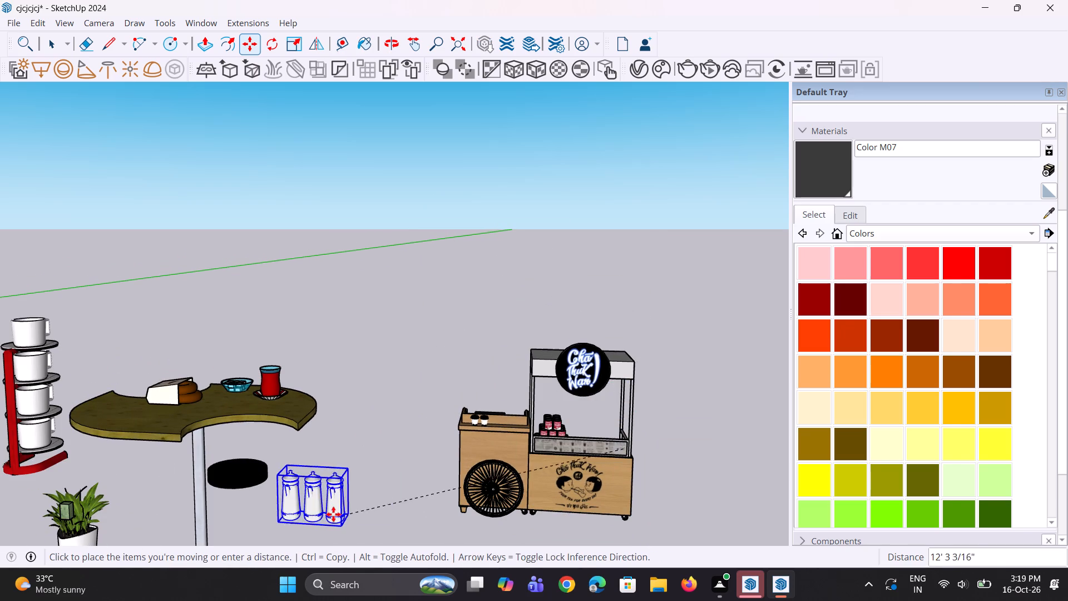
scroll(370, 481, "down", 13)
scroll(120, 455, "up", 1)
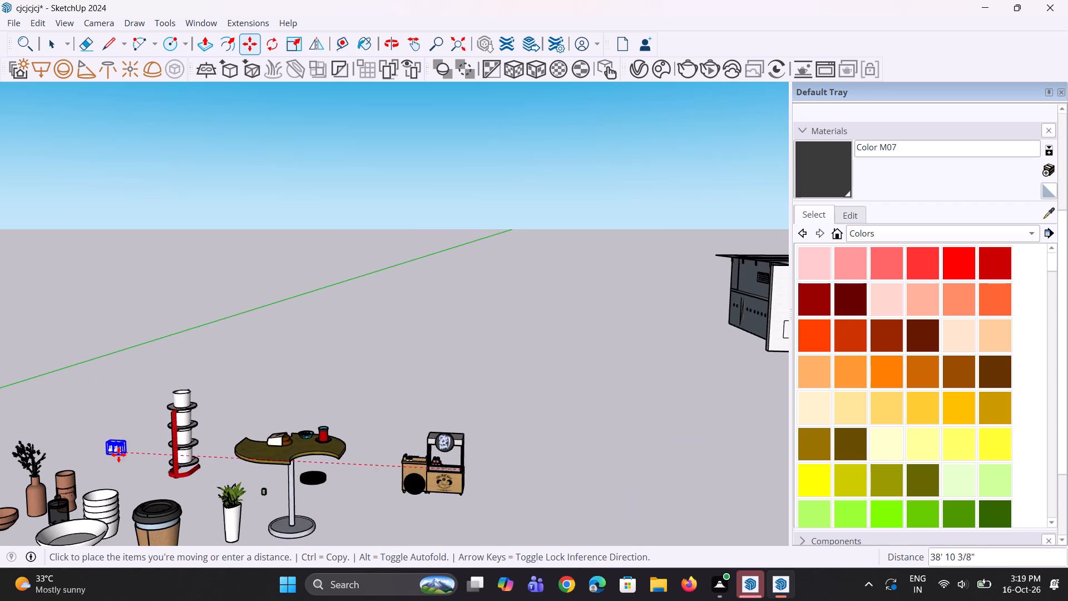
scroll(118, 455, "up", 2)
left_click(120, 461)
scroll(67, 449, "up", 2)
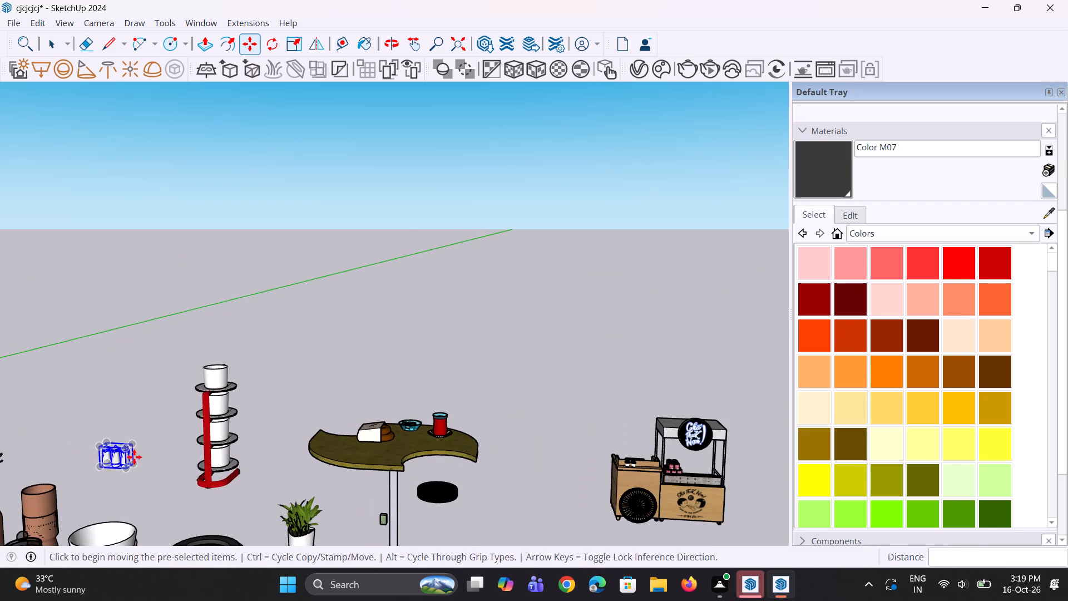
Scale the three white jugs up uniformly until they are about as tall as the stacked cup rack.
key("s")
scroll(105, 441, "up", 2)
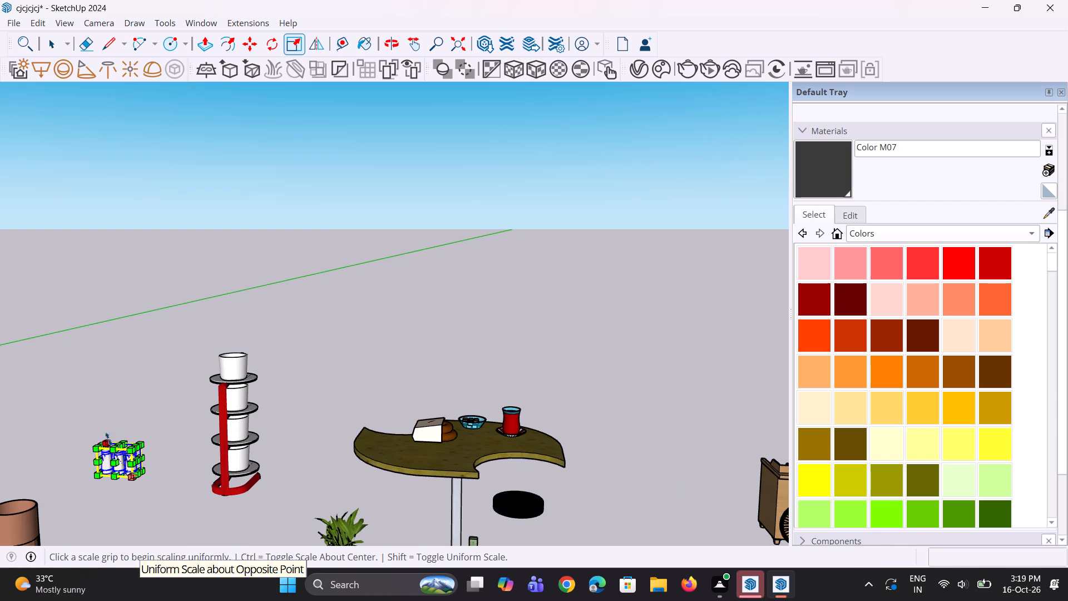
left_click(108, 439)
left_click(54, 332)
key("space")
key("space")
left_click(304, 395)
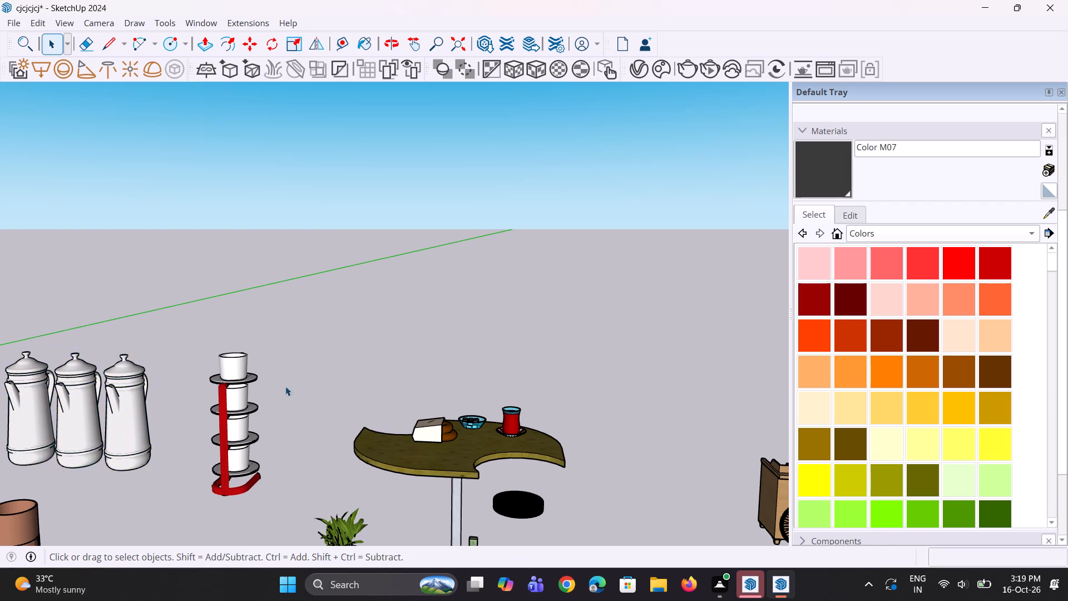
Move the red can stack out of the drinks cart about 35' to in front of the potted plant.
scroll(180, 372, "down", 8)
scroll(371, 415, "up", 11)
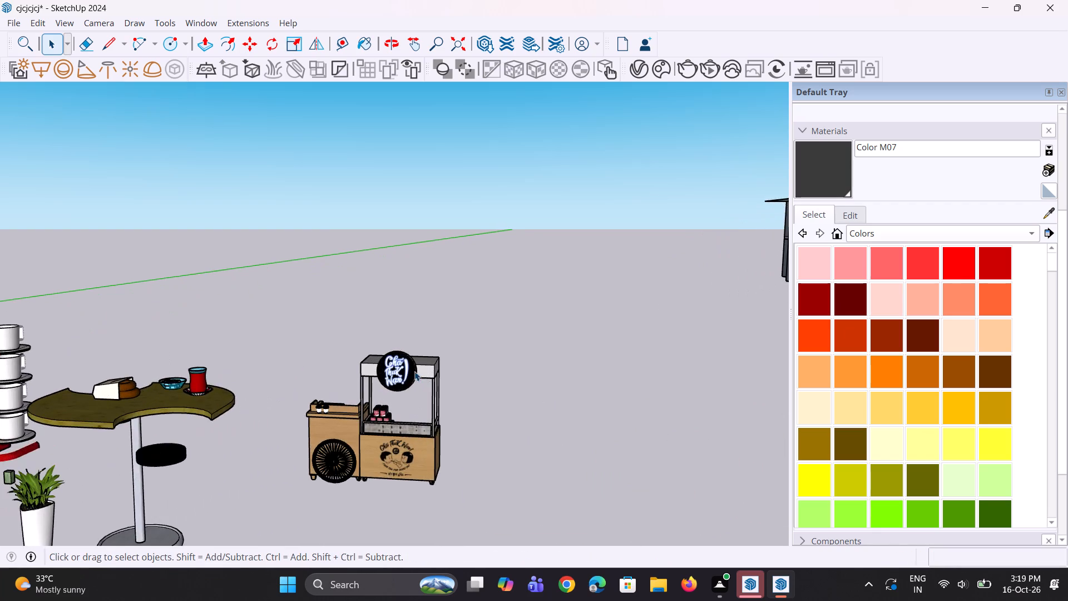
scroll(414, 371, "up", 6)
left_click(390, 377)
scroll(389, 397, "up", 2)
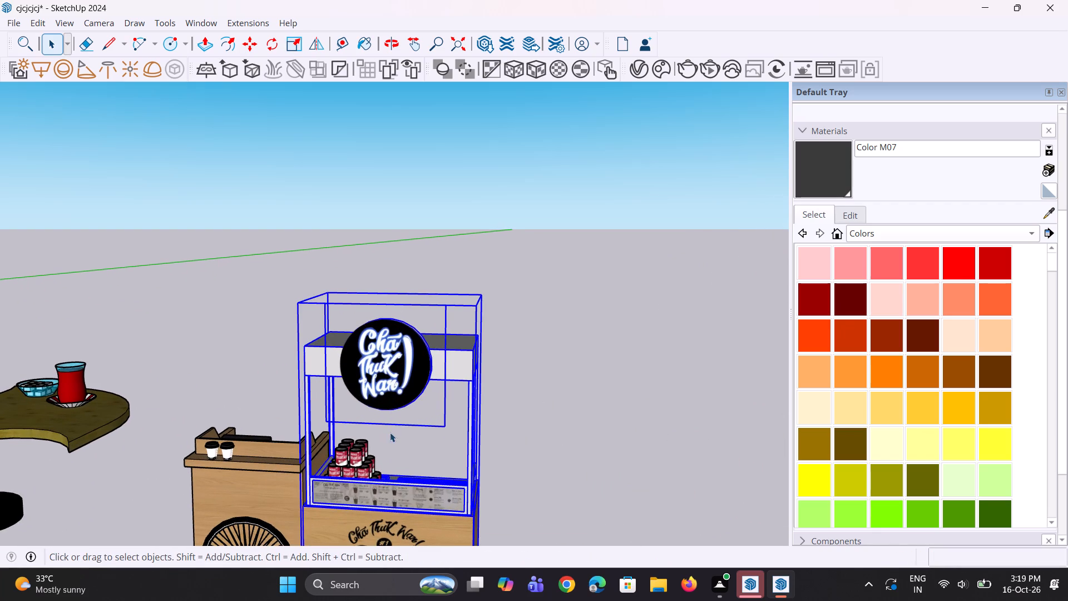
left_click(358, 460)
scroll(354, 462, "up", 2)
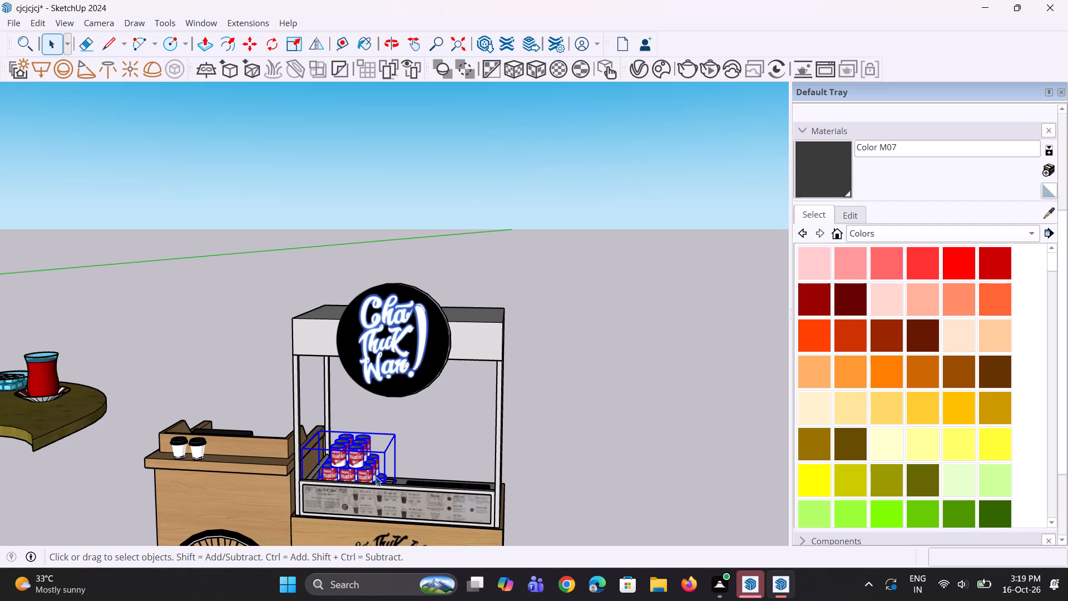
key("m")
left_click(392, 489)
scroll(415, 484, "down", 4)
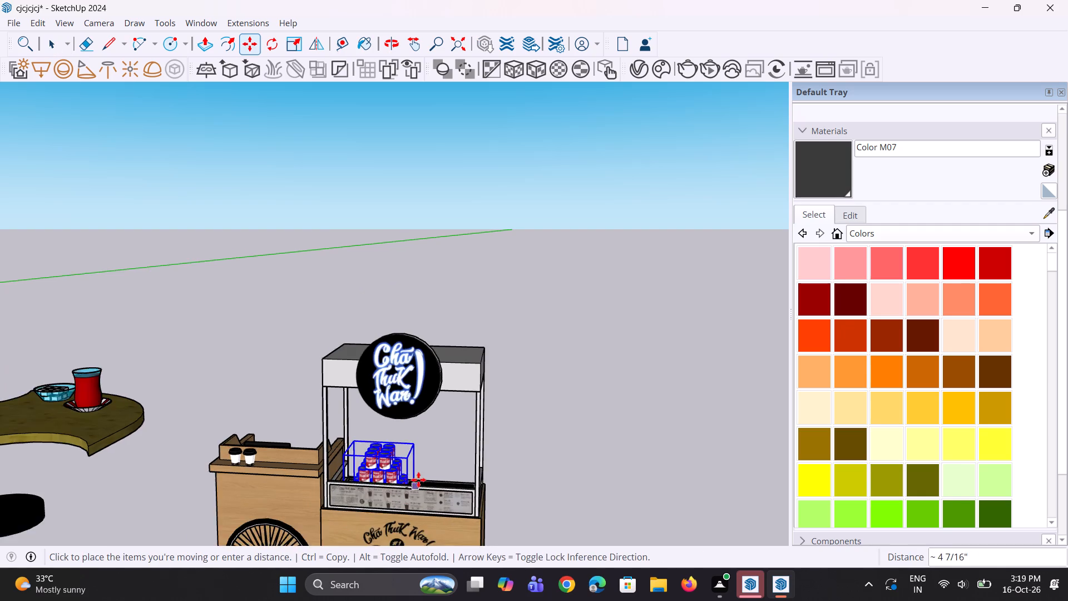
scroll(418, 480, "down", 14)
scroll(347, 513, "up", 4)
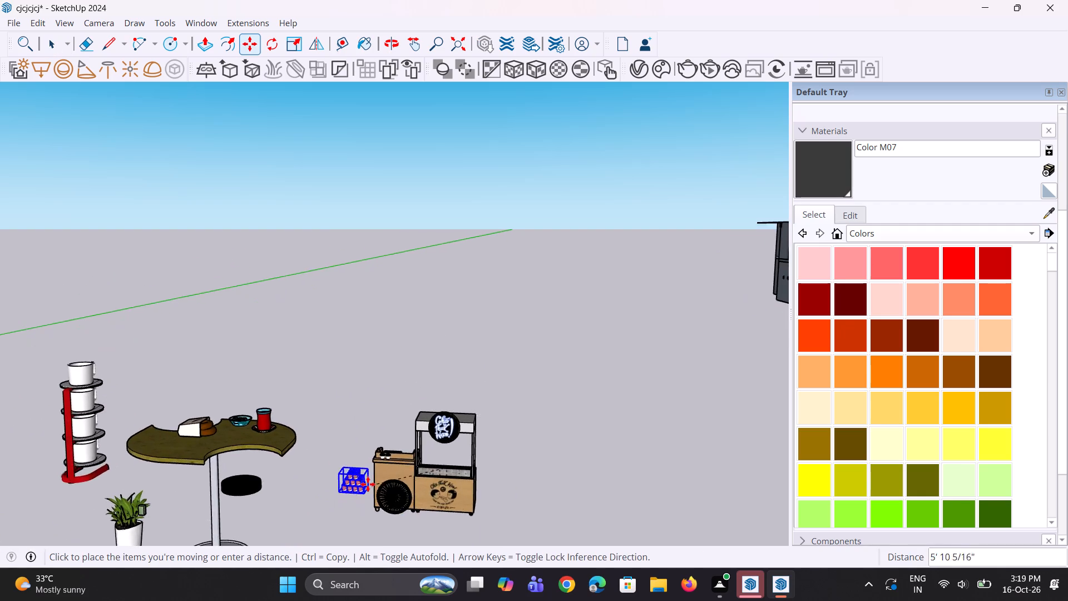
scroll(368, 484, "down", 13)
scroll(296, 502, "up", 7)
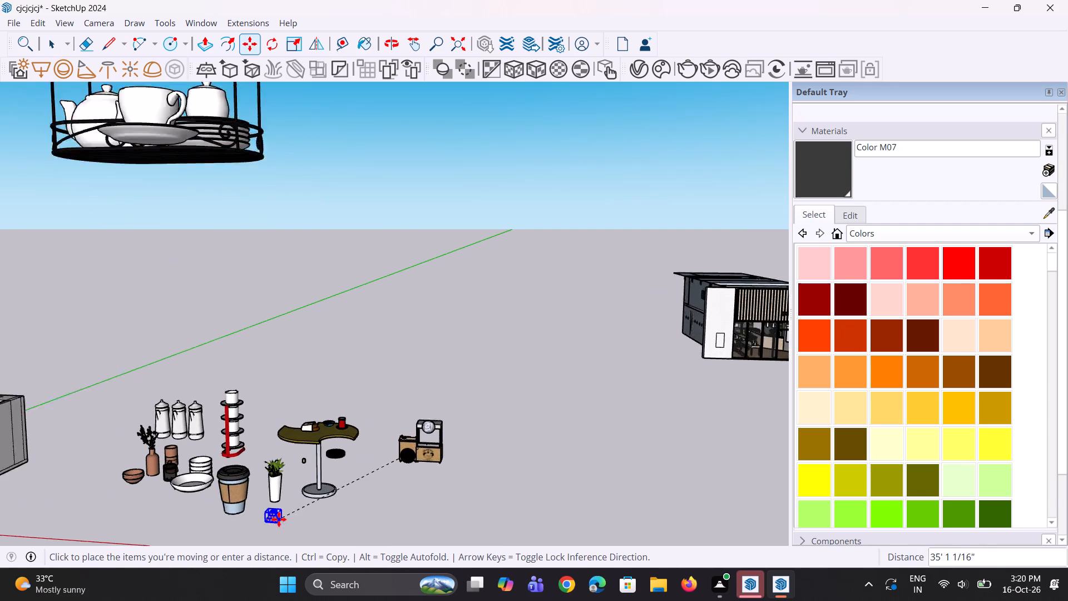
left_click(281, 520)
Scale the red can stack up uniformly to about 4.43.
scroll(281, 518, "up", 7)
key("s")
scroll(267, 506, "up", 1)
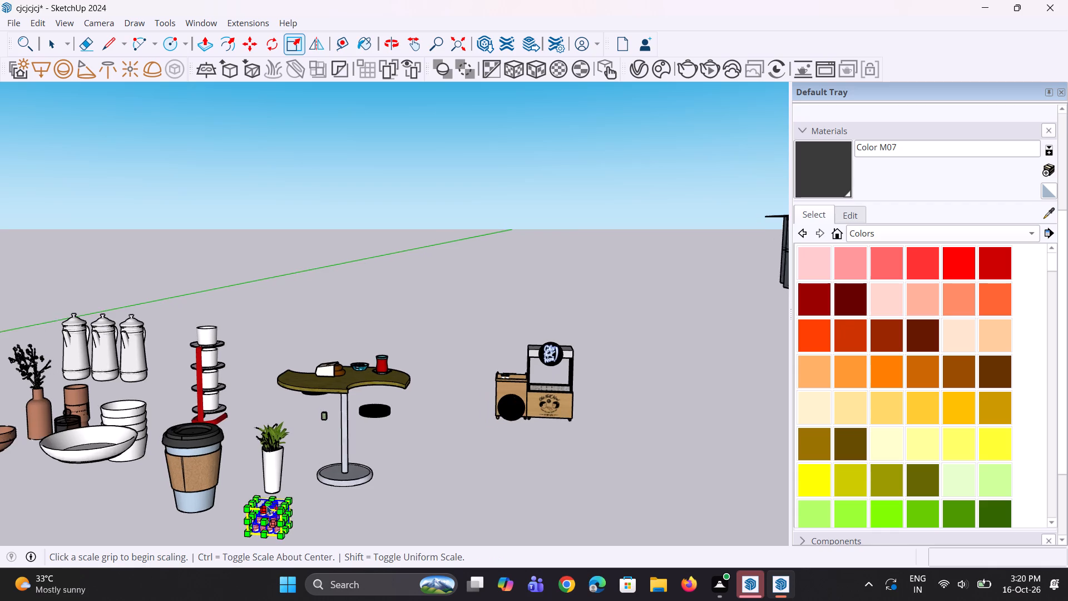
scroll(267, 505, "up", 1)
left_click(255, 496)
left_click(225, 349)
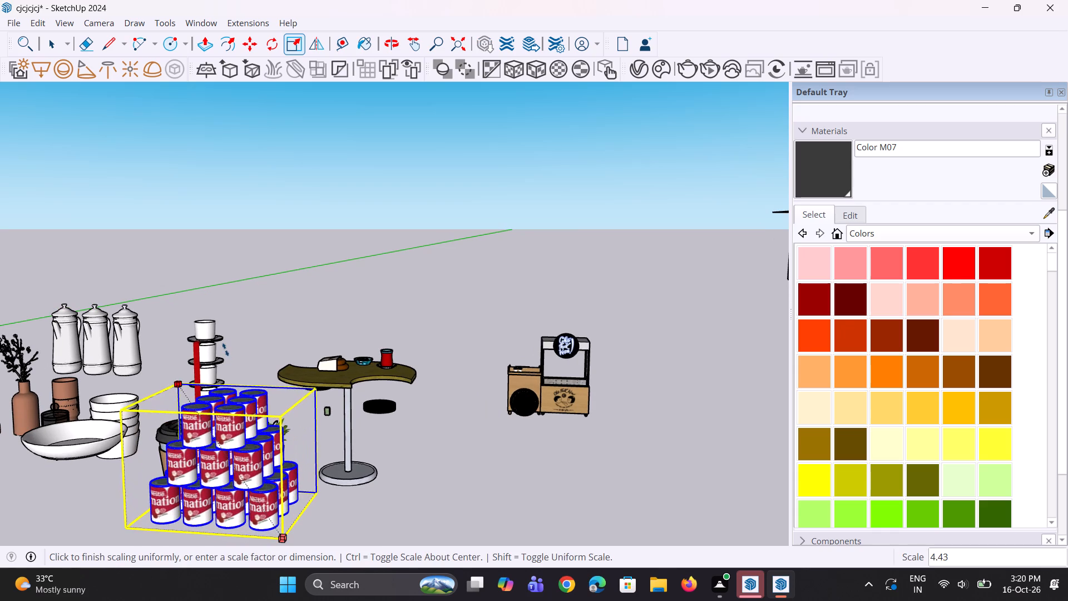
scroll(228, 349, "down", 5)
scroll(247, 433, "up", 2)
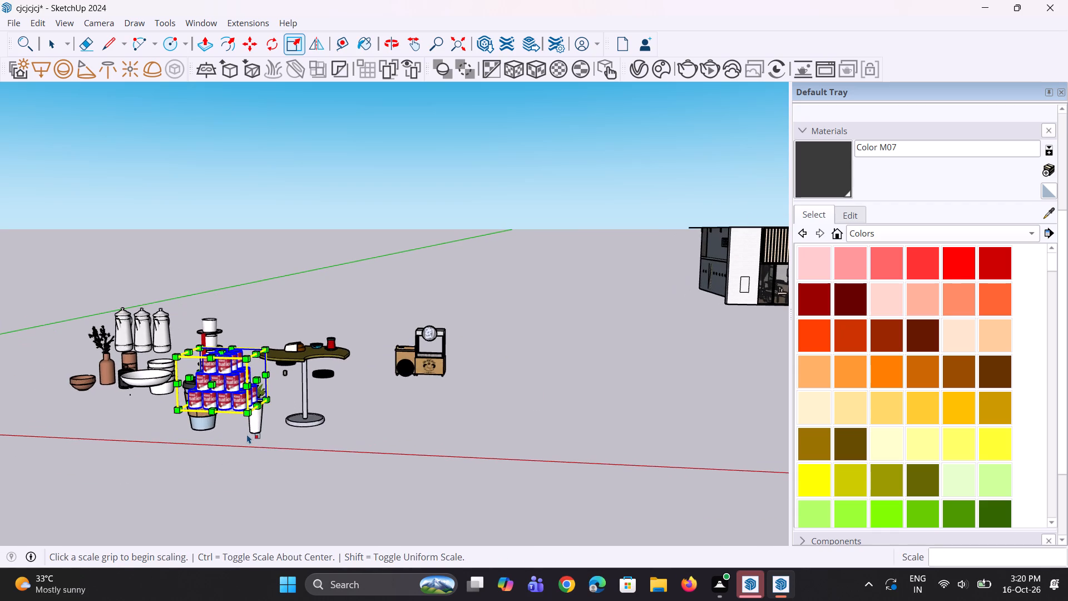
Move the enlarged can stack clear of the coffee cup to open ground in front of the pedestal table.
key("m")
left_click(248, 417)
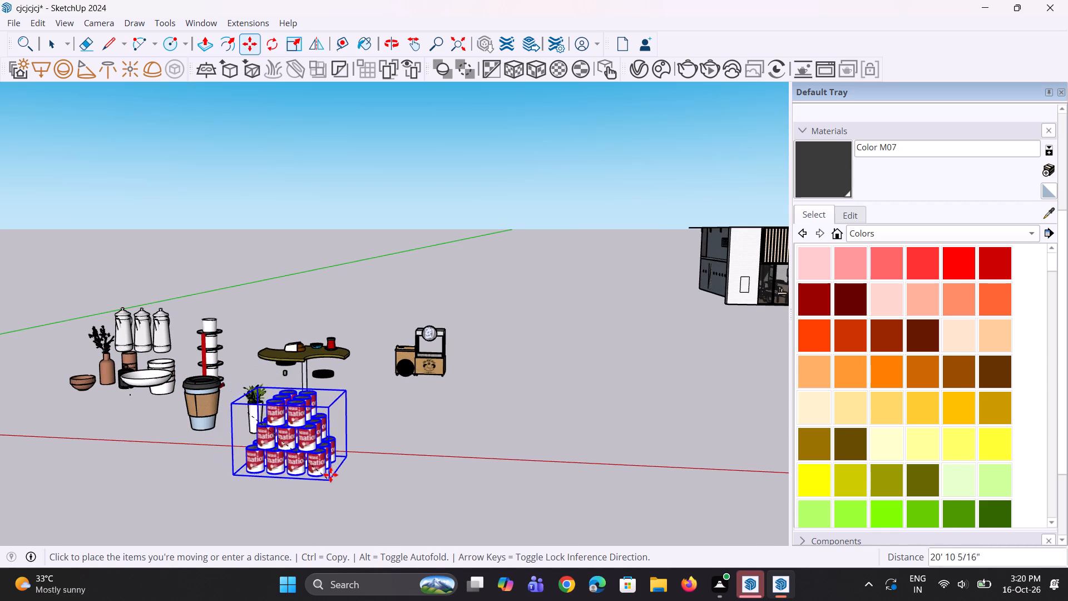
left_click(336, 462)
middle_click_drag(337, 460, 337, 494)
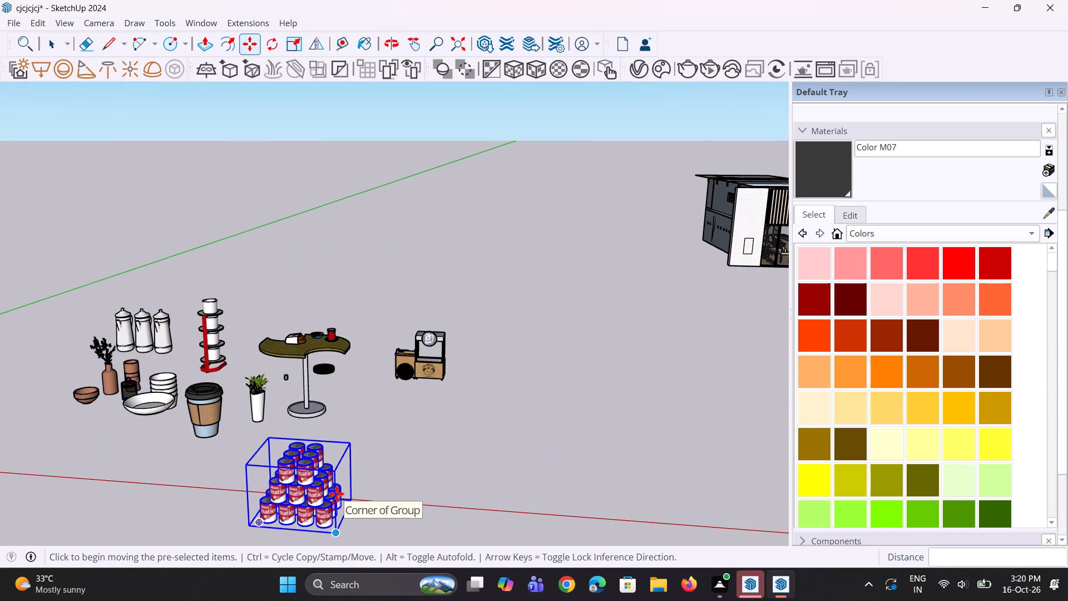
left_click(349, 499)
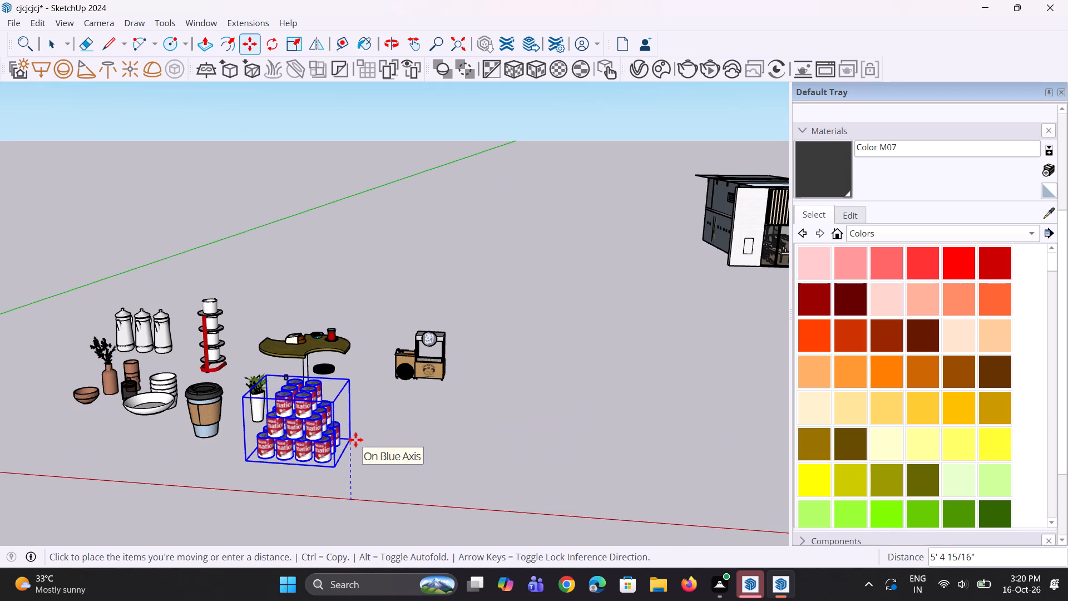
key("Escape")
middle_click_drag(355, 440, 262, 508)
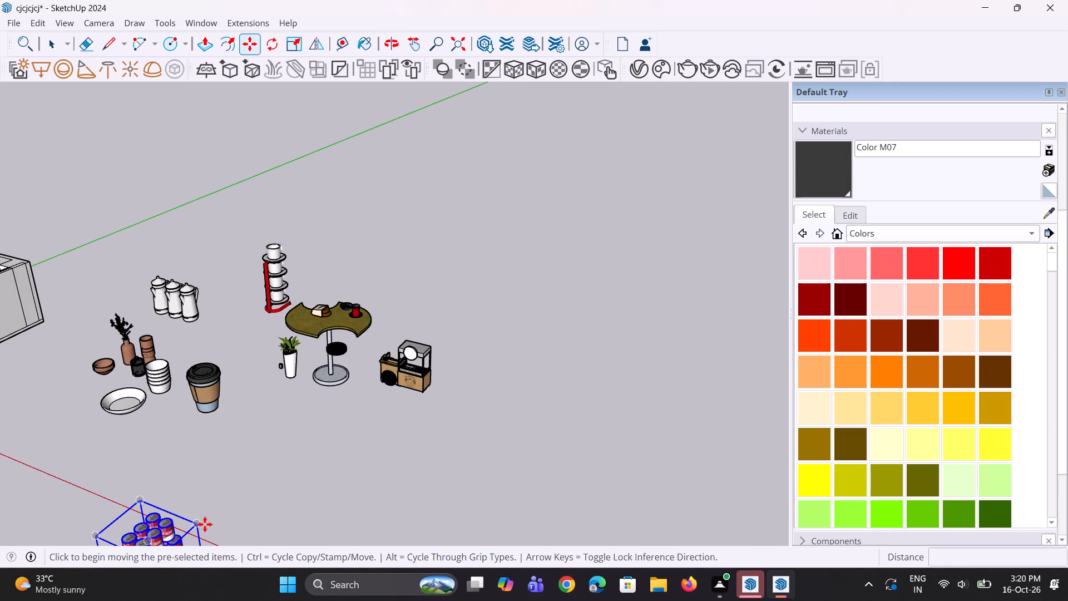
Move the red can stack about 22' 9" to open ground in front of the potted plant and pedestal table.
left_click(196, 525)
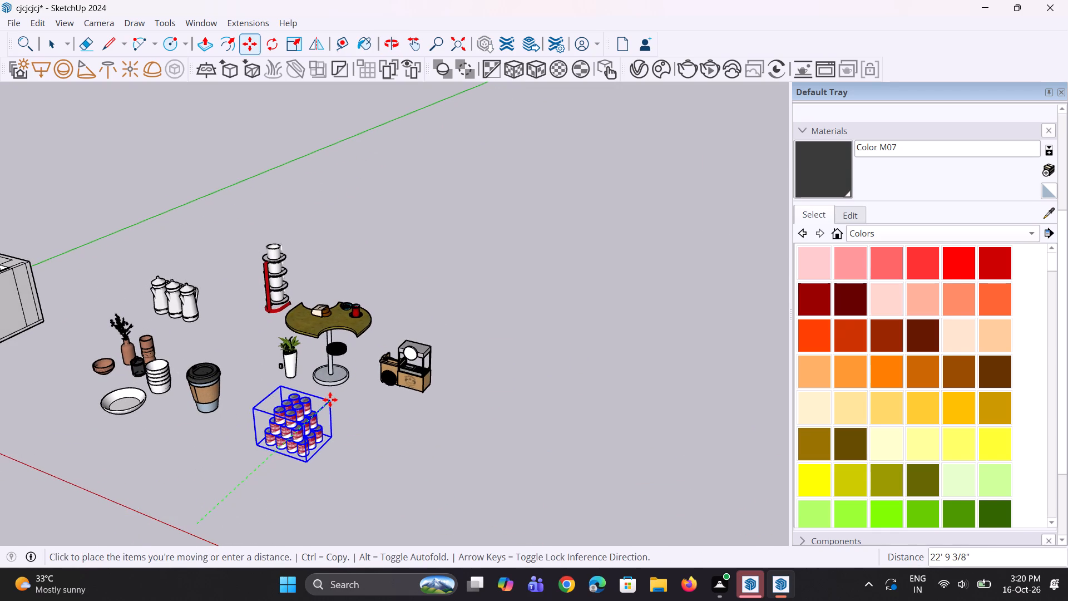
left_click(330, 400)
key("space")
key("space")
Move the black cash register out of the drinks cart about 30' to open ground beside the shallow white bowl.
scroll(403, 400, "up", 12)
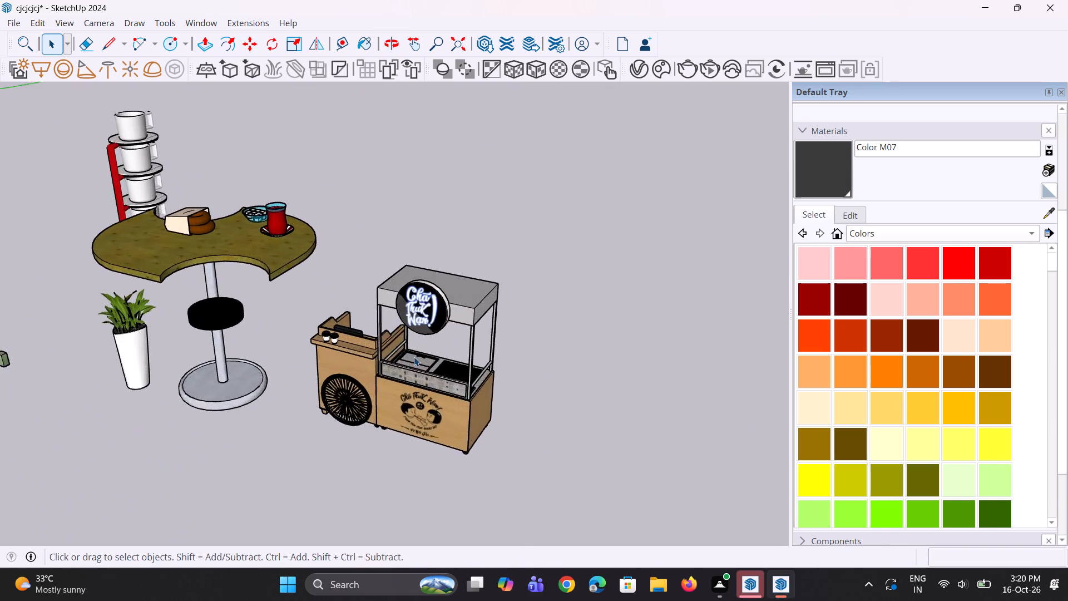
scroll(414, 357, "up", 12)
middle_click_drag(436, 379, 466, 406)
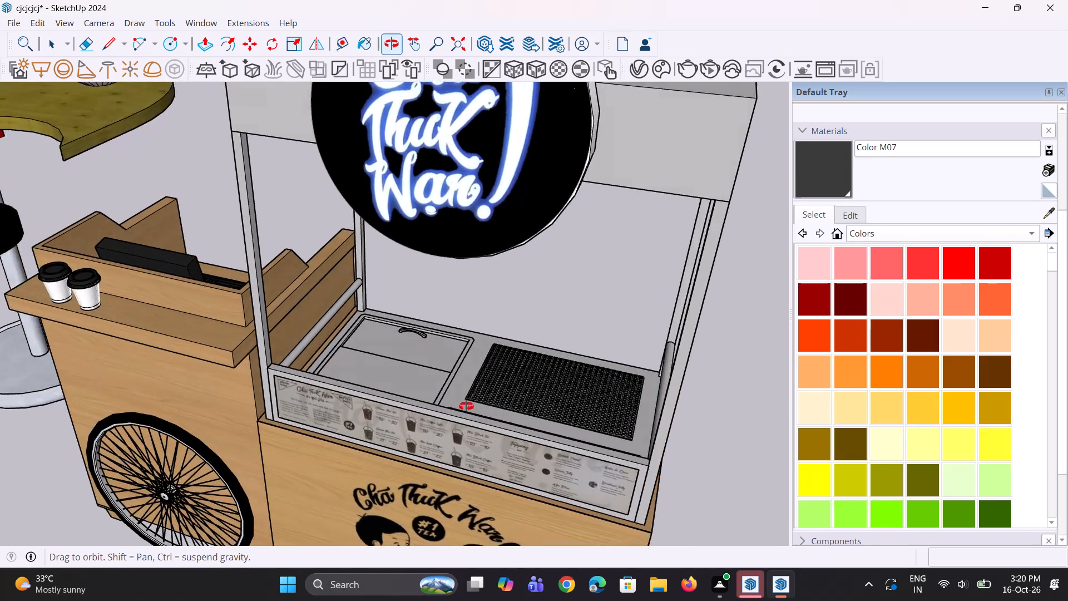
middle_click_drag(466, 406, 417, 494)
scroll(254, 349, "up", 2)
left_click(197, 278)
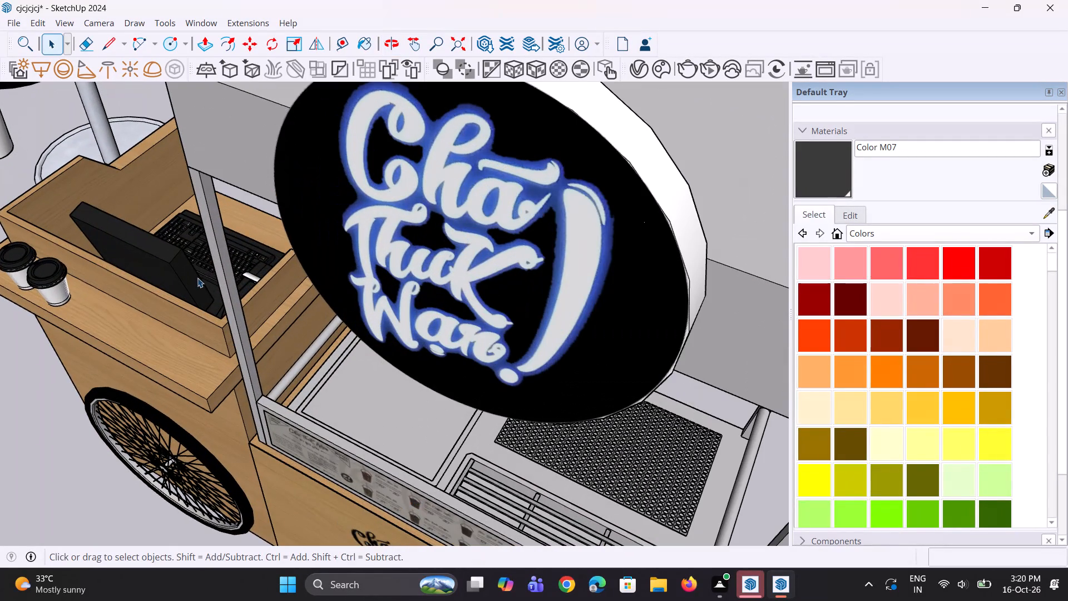
scroll(203, 281, "up", 1)
key("m")
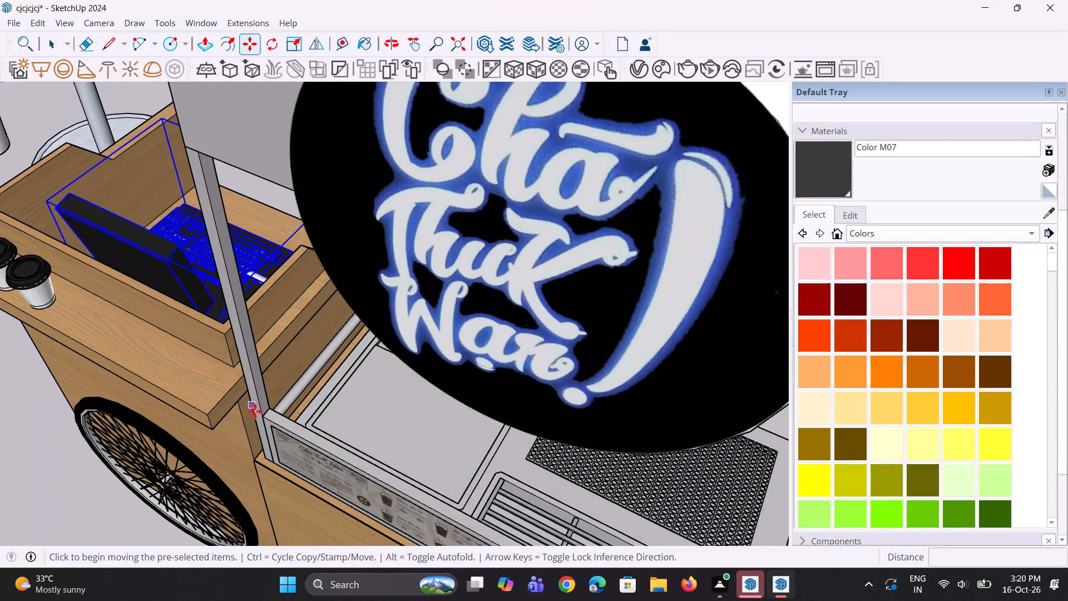
left_click_drag(260, 397, 259, 421)
scroll(303, 415, "down", 12)
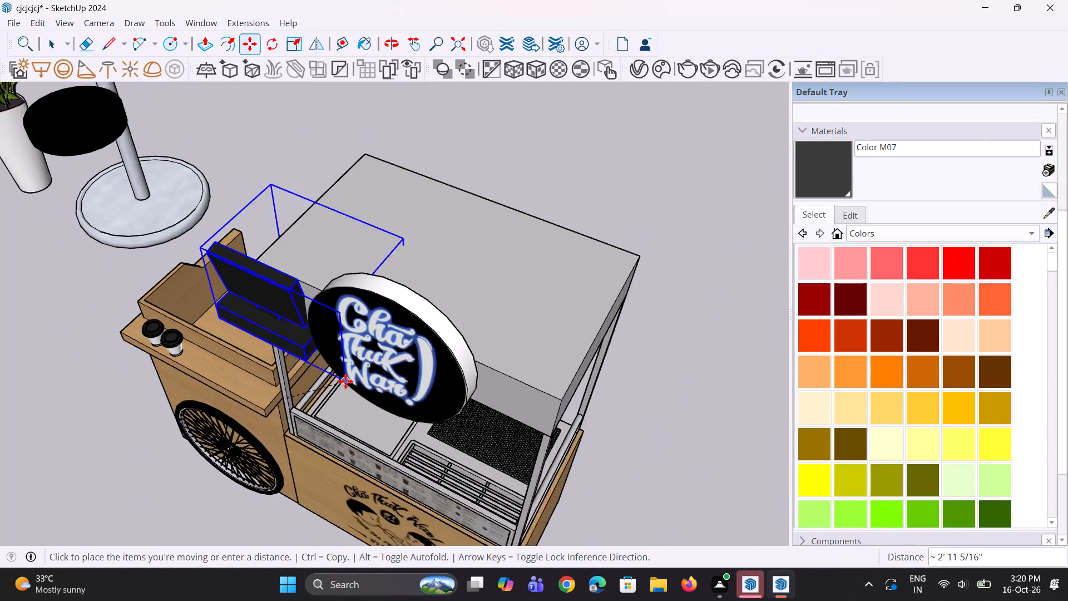
scroll(345, 381, "down", 20)
scroll(345, 381, "down", 3)
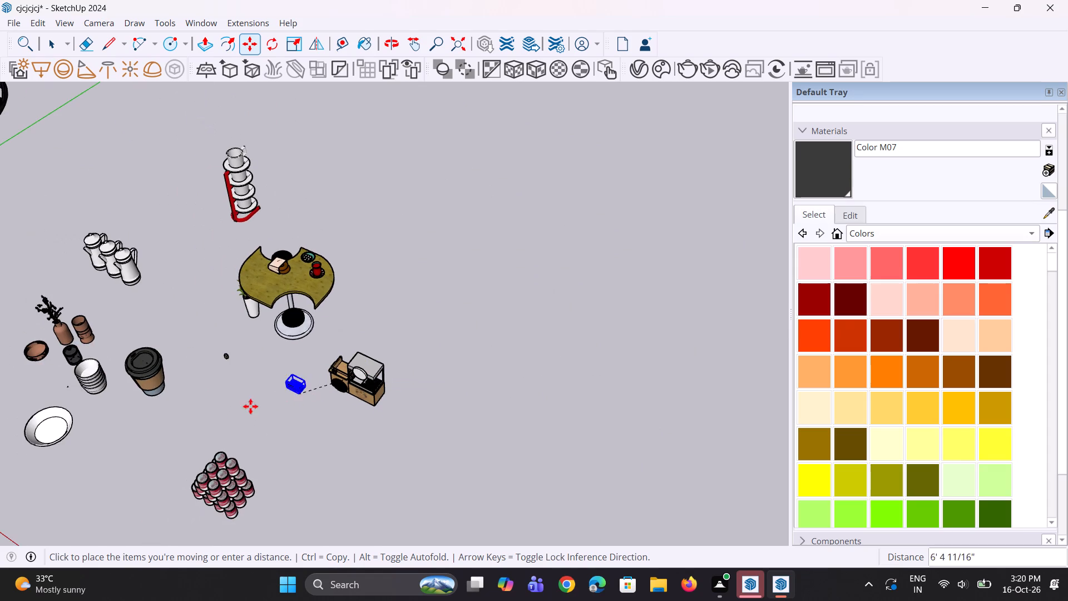
scroll(66, 515, "up", 8)
left_click(119, 423)
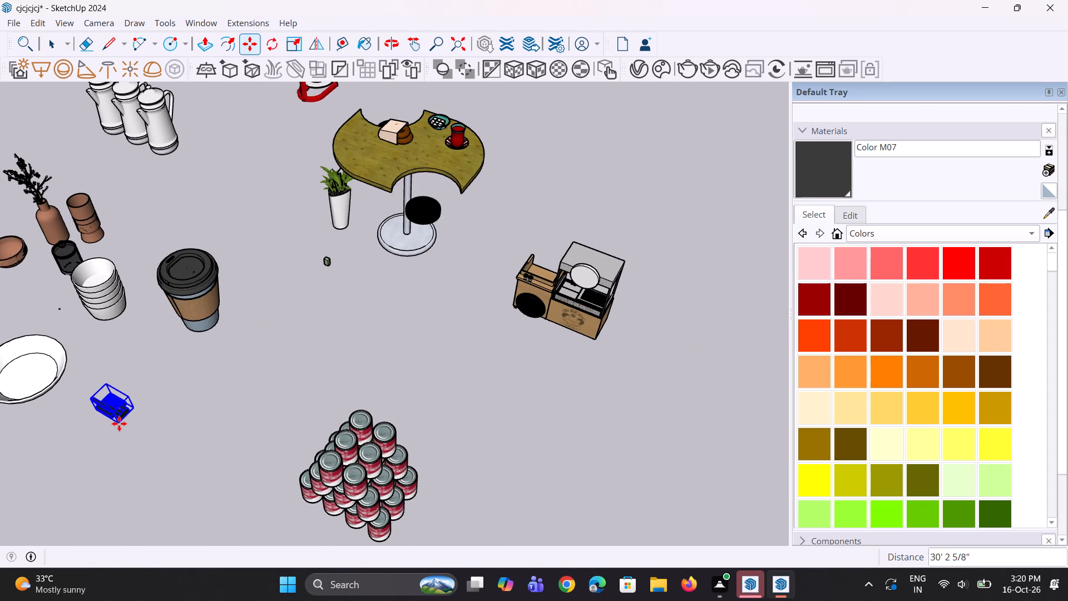
Scale the cash register up uniformly to about 4.00.
key("s")
scroll(90, 390, "up", 3)
left_click(111, 380)
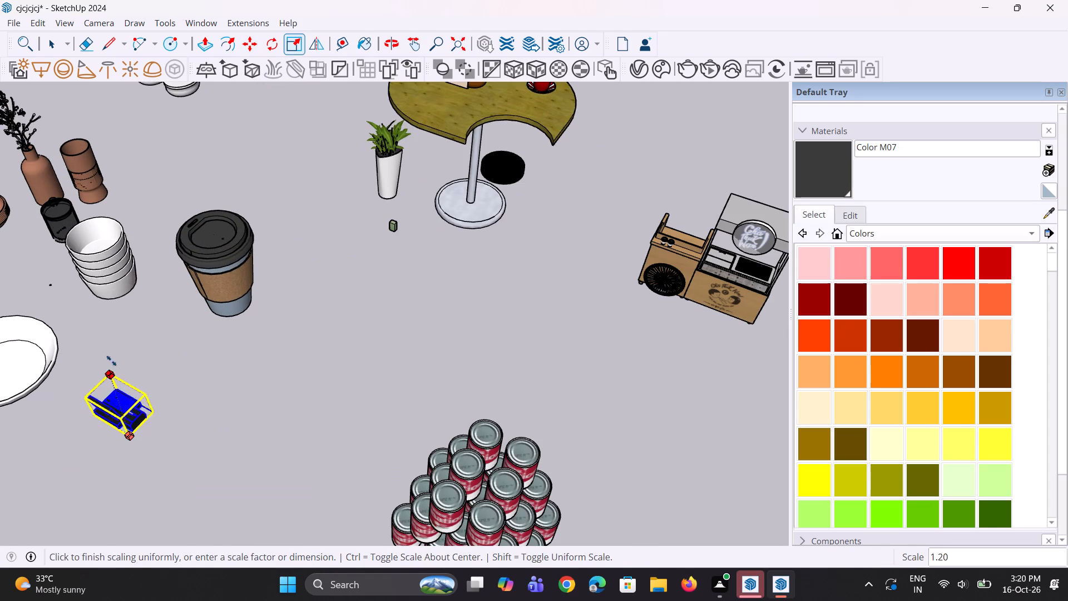
left_click(113, 210)
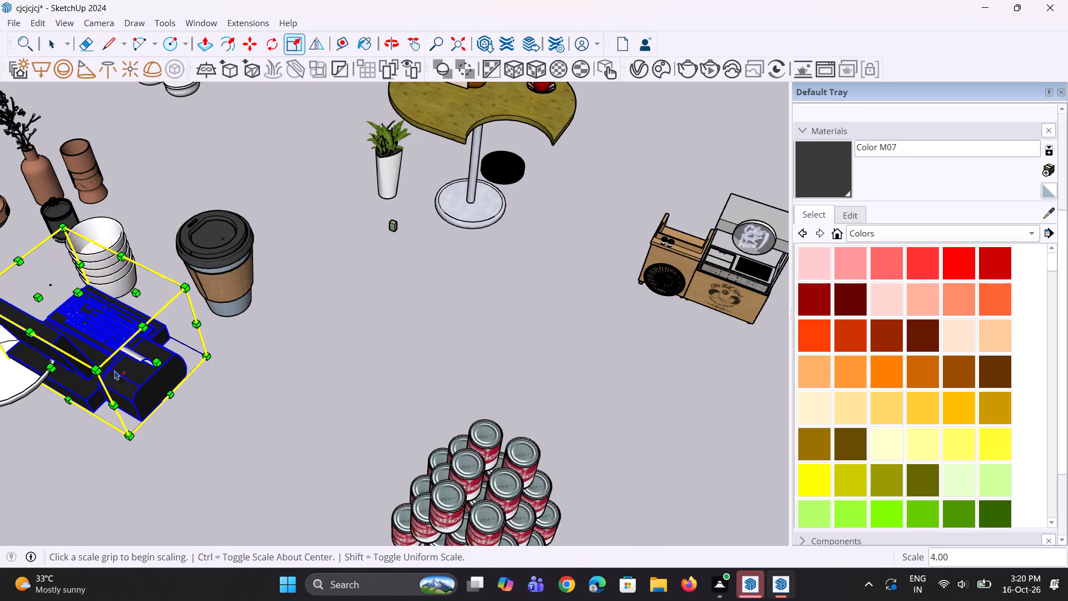
Move the enlarged cash register clear of the white bowls to open ground in front of the large coffee cup.
key("m")
left_click(130, 437)
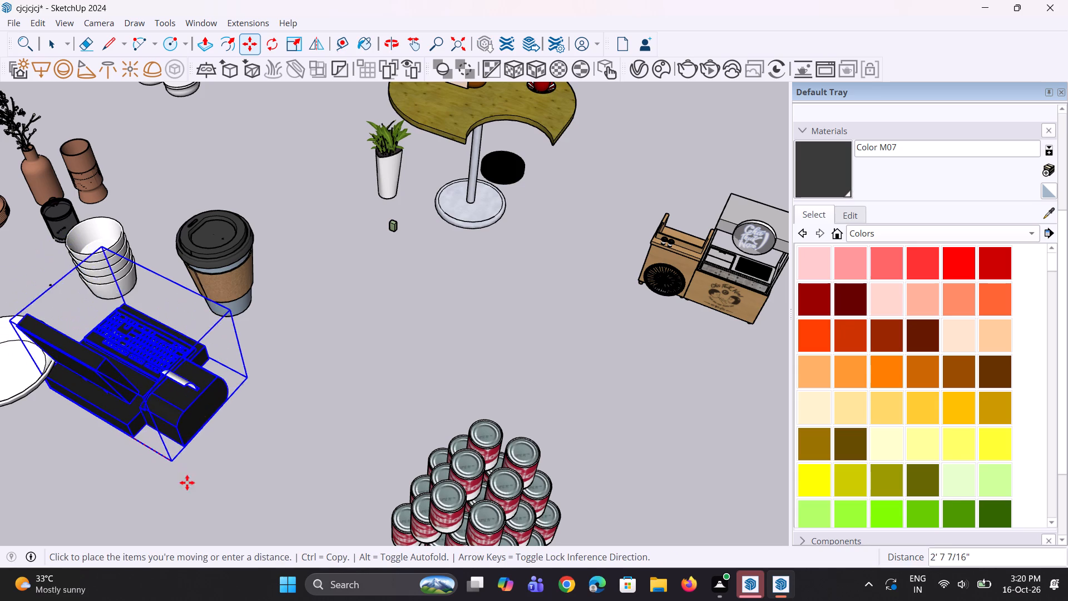
left_click(219, 491)
key("space")
key("space")
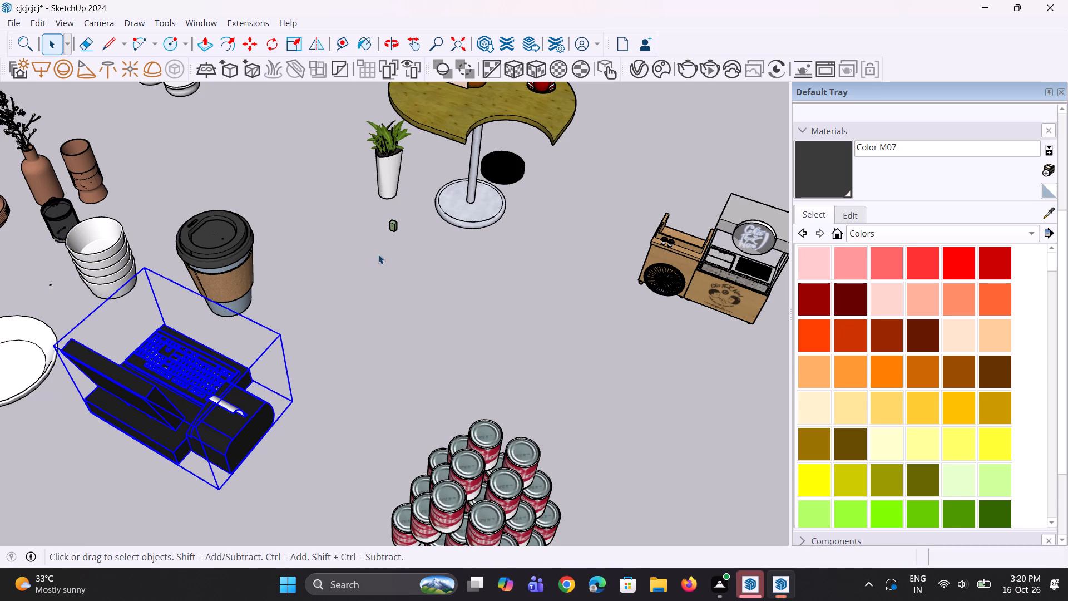
Scale the small green box near the potted plant up uniformly until it is nearly as tall as the large coffee cup.
left_click(395, 225)
scroll(380, 228, "up", 2)
key("s")
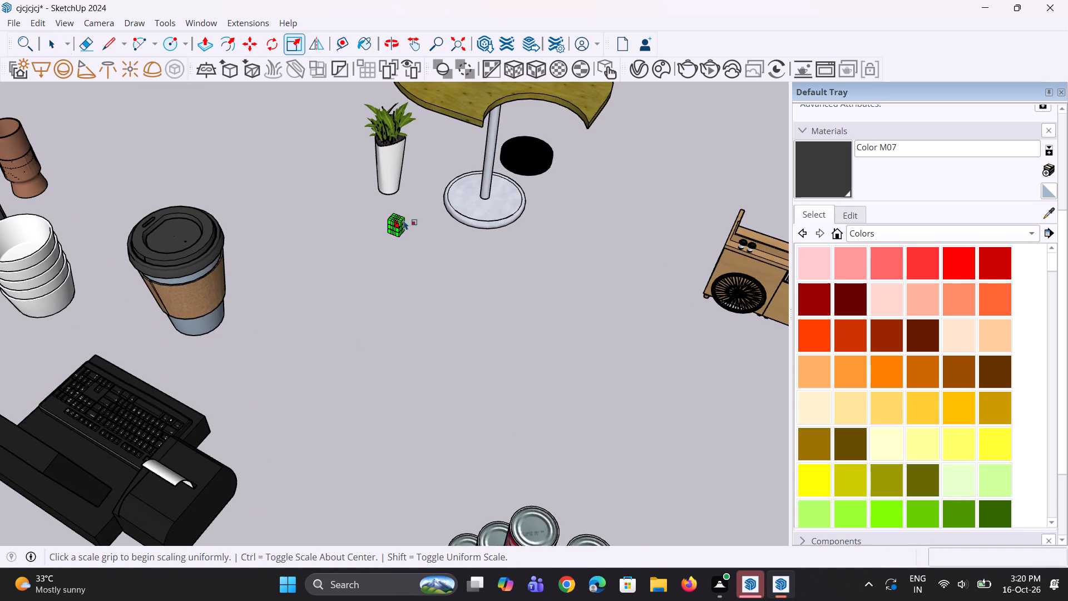
scroll(404, 219, "up", 2)
left_click(394, 213)
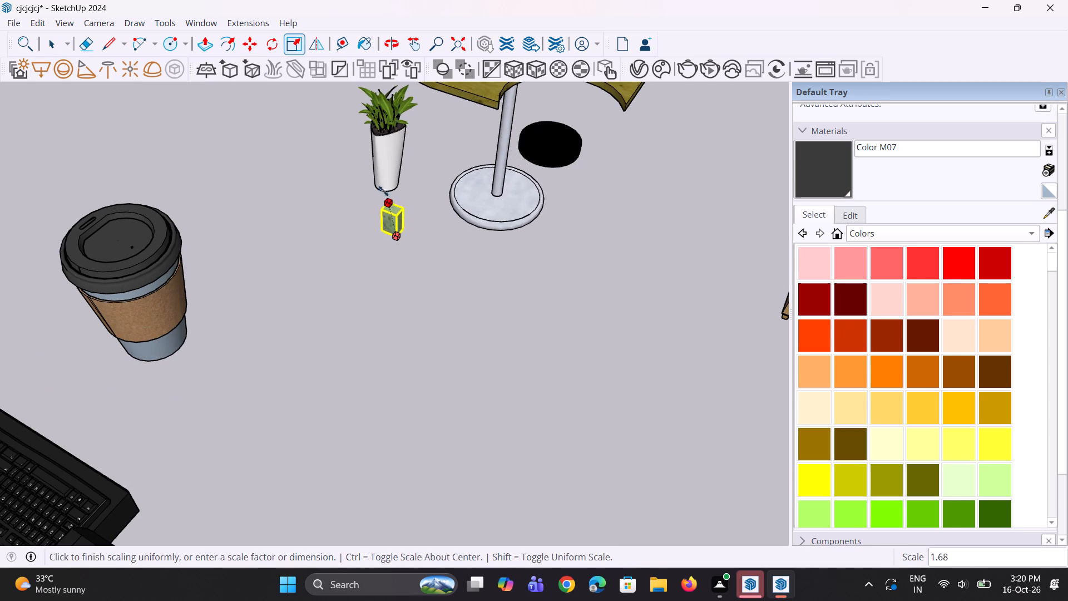
left_click(202, 127)
scroll(345, 261, "down", 2)
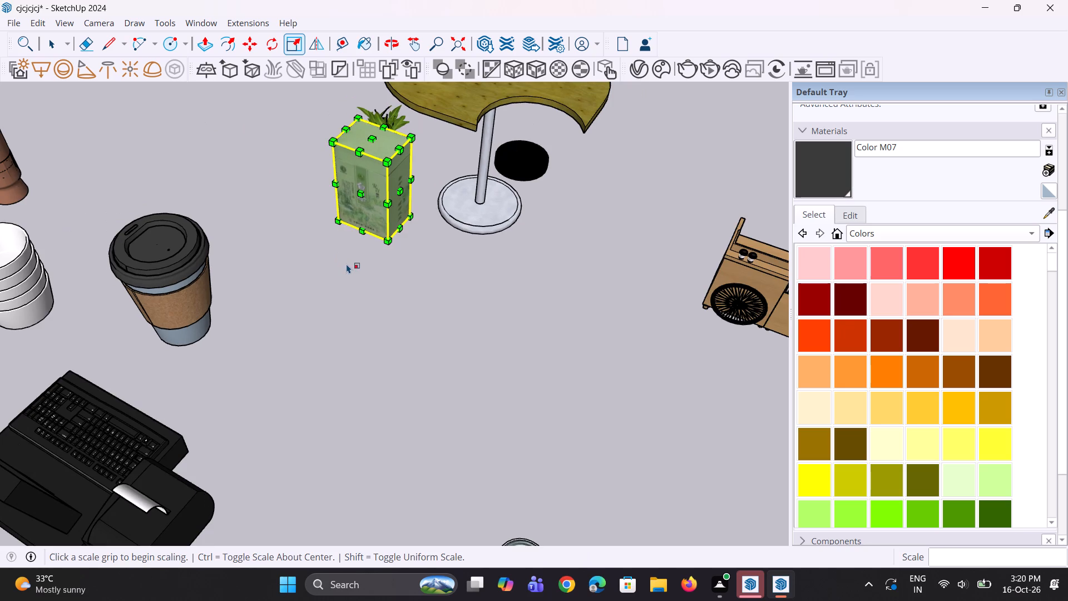
Move the enlarged green box away from the potted plant to between the cash register and the can stack.
key("m")
left_click(387, 244)
scroll(373, 430, "down", 7)
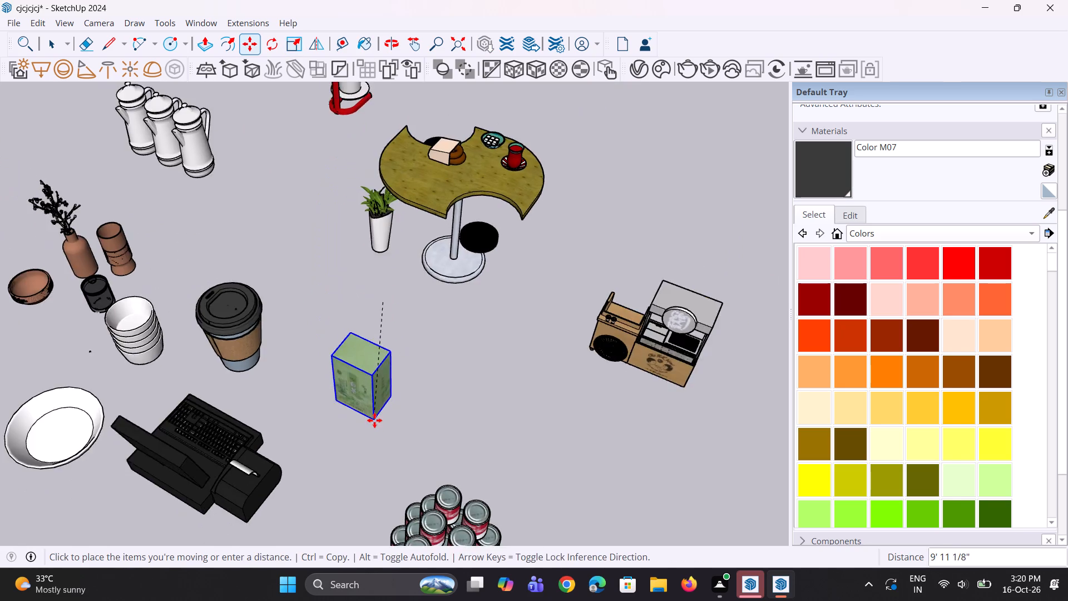
scroll(374, 420, "down", 2)
left_click(350, 494)
key("space")
key("space")
Move the pair of lidded cups off the drinks cart to open ground beside the large coffee cup.
scroll(188, 462, "down", 4)
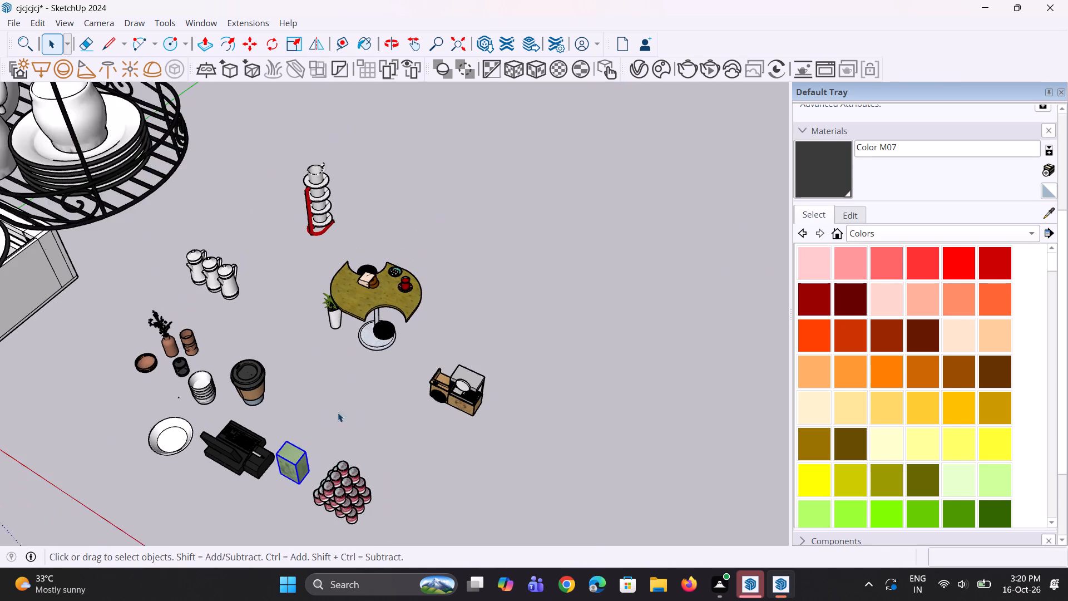
scroll(385, 374, "up", 15)
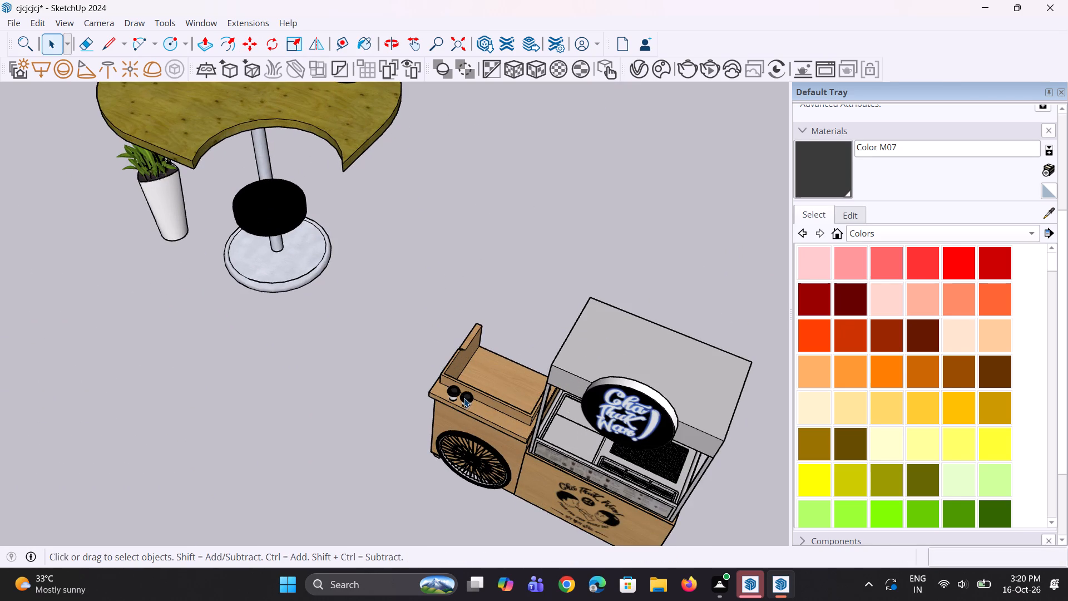
left_click(467, 397)
scroll(464, 401, "up", 3)
key("m")
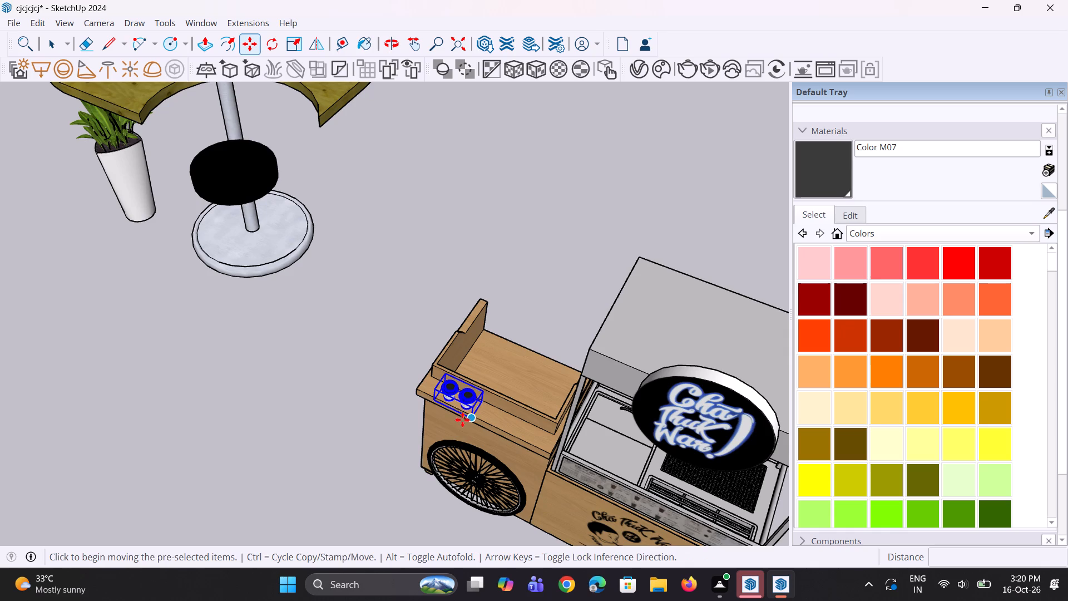
left_click(462, 420)
scroll(434, 442, "down", 15)
middle_click_drag(197, 481, 197, 472)
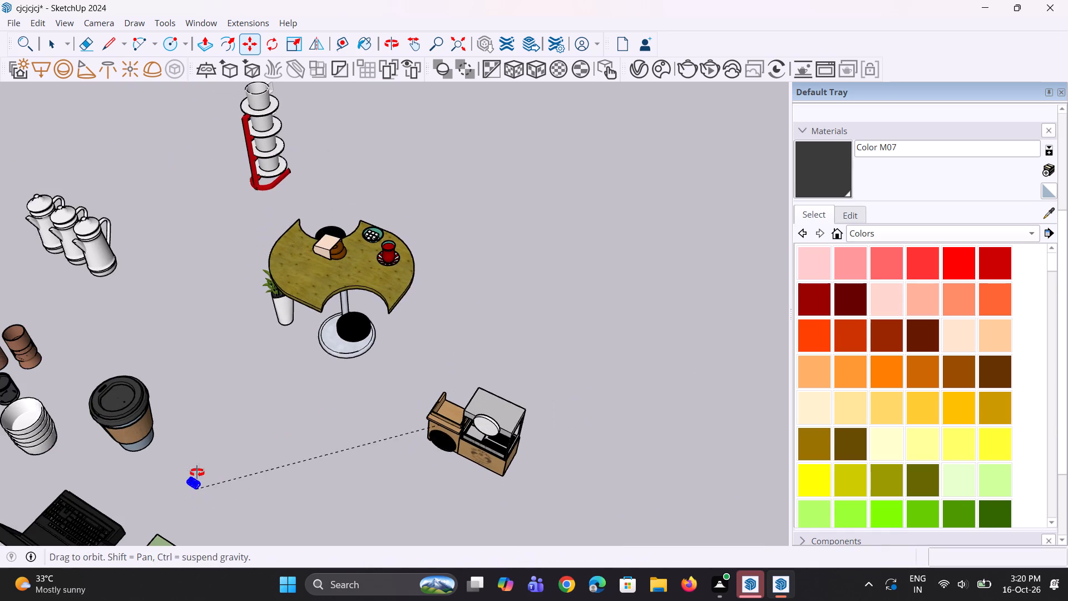
middle_click_drag(197, 472, 197, 459)
scroll(171, 469, "up", 7)
left_click(174, 469)
Scale the pair of lidded cups up uniformly to about 8.12.
key("s")
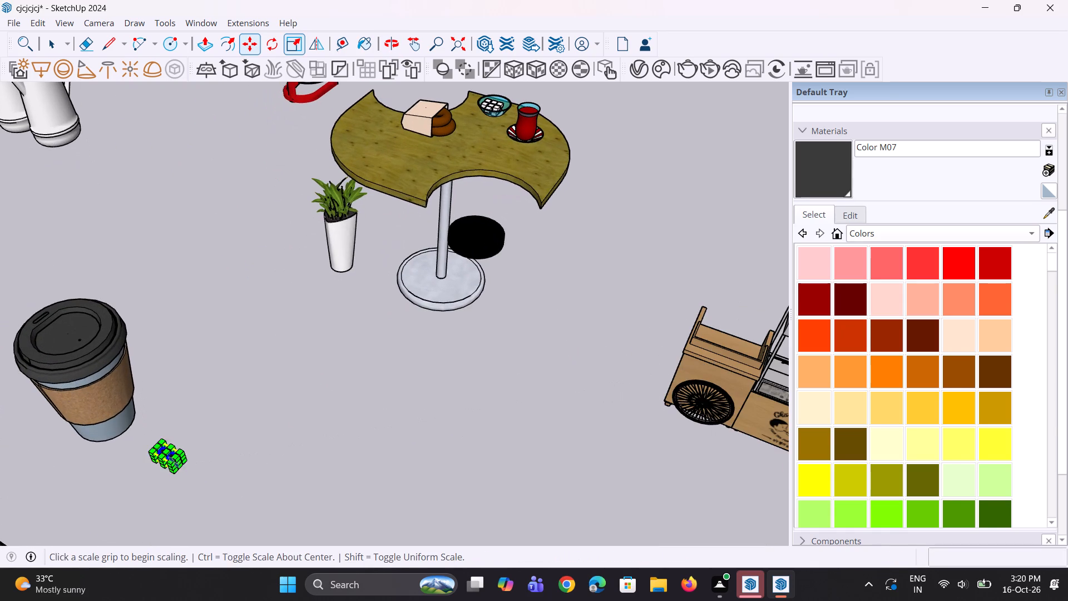
scroll(172, 455, "up", 4)
left_click(162, 437)
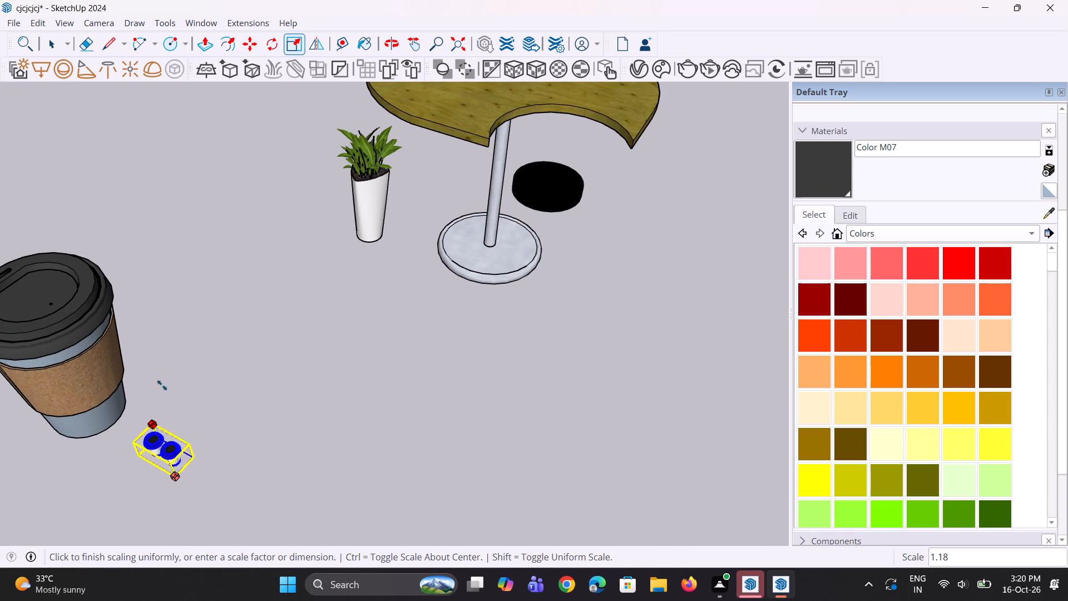
left_click(159, 157)
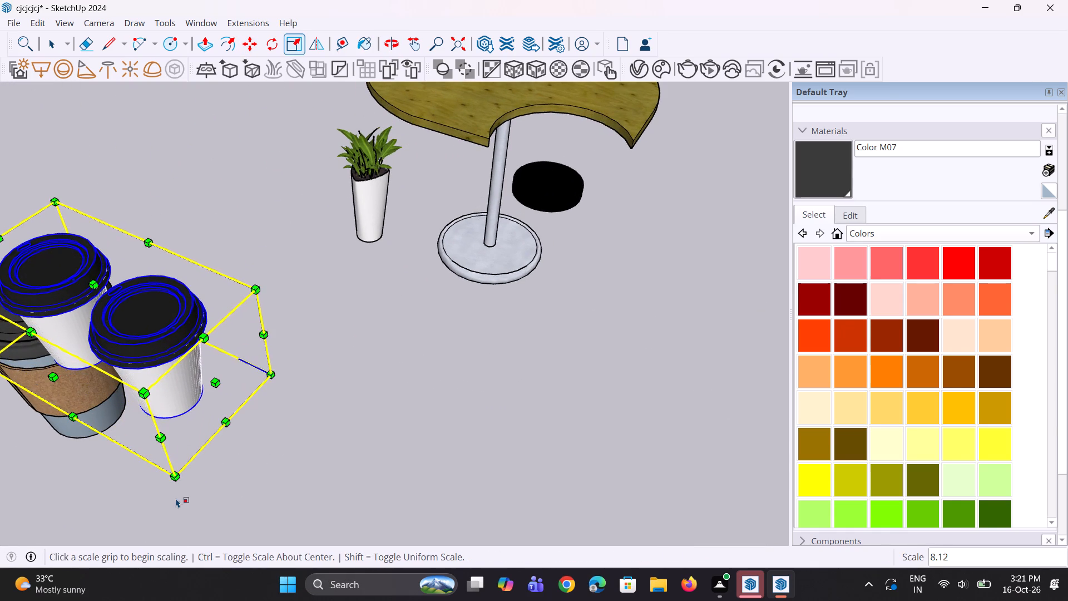
scroll(176, 498, "down", 5)
middle_click_drag(172, 408, 205, 292)
middle_click_drag(197, 400, 179, 476)
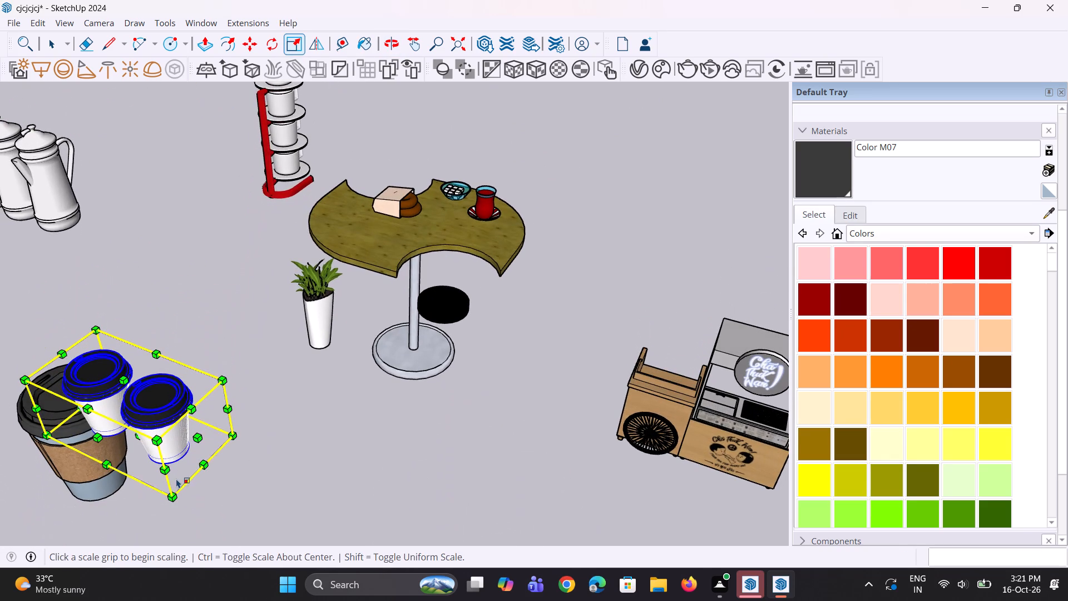
Move the enlarged lidded cups about 6' clear of the large coffee cup, placing them behind the green box.
key("m")
left_click(238, 428)
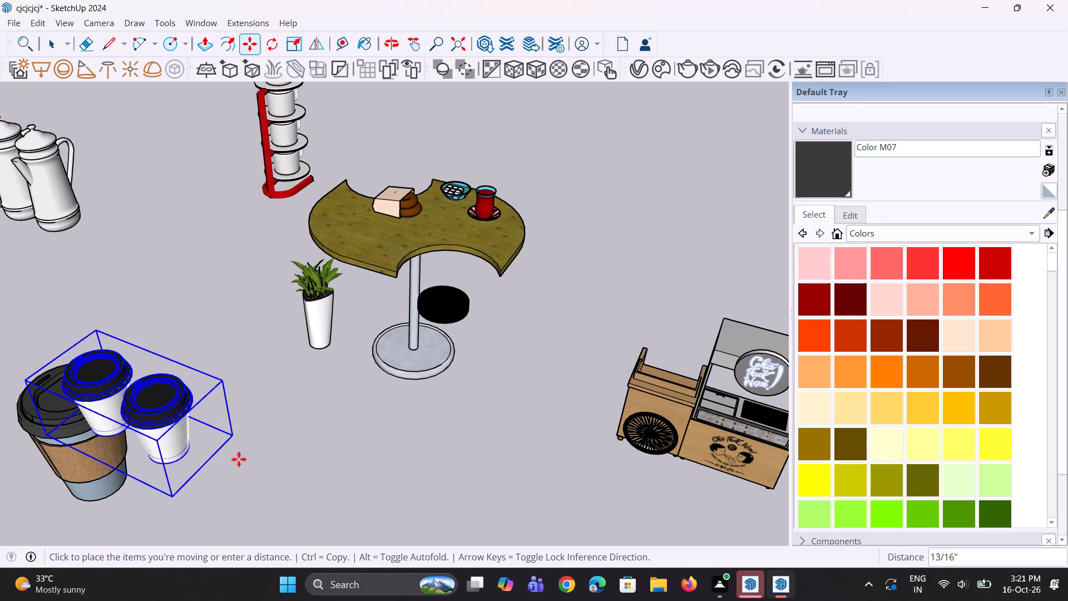
left_click(253, 534)
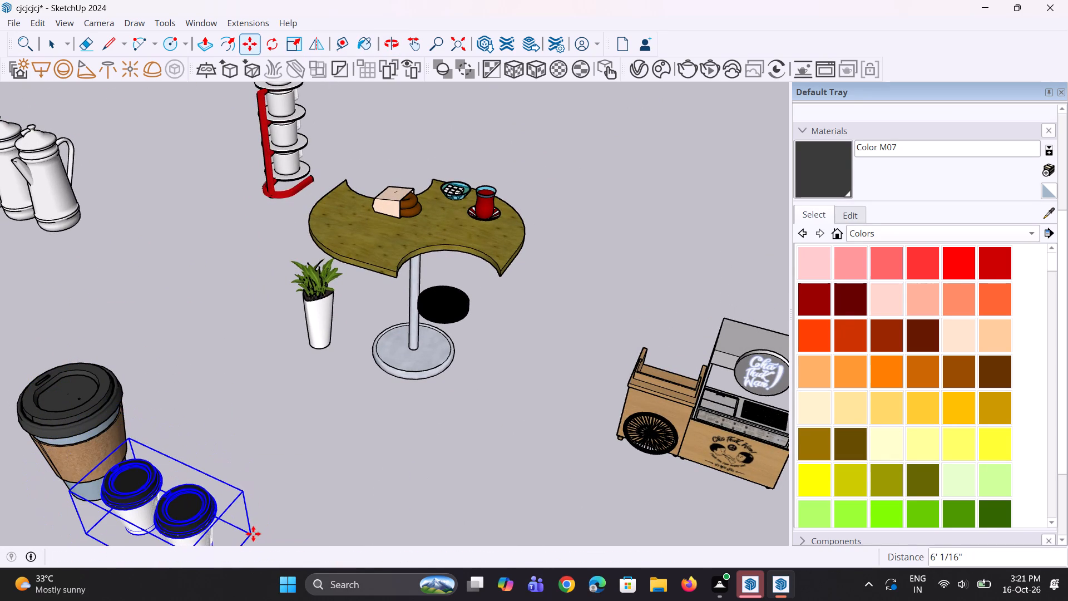
middle_click_drag(259, 516, 274, 459)
scroll(278, 457, "down", 9)
middle_click(271, 498)
key("space")
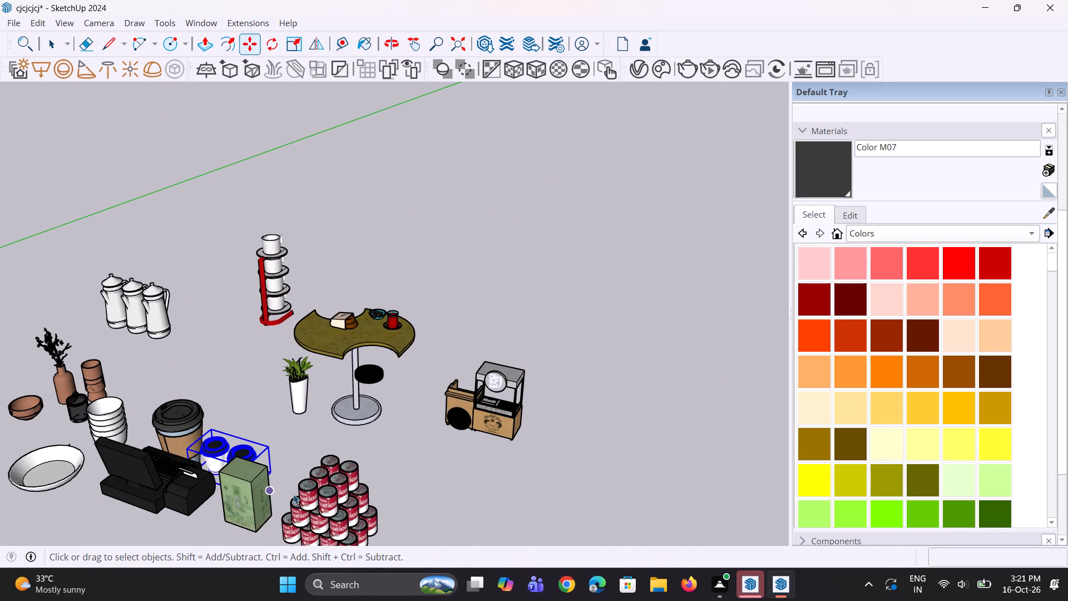
key("space")
Delete both remaining parts of the drinks cart, the wheeled counter and the canopied stall.
left_click(395, 462)
scroll(436, 413, "up", 3)
left_click(482, 424)
scroll(482, 422, "up", 5)
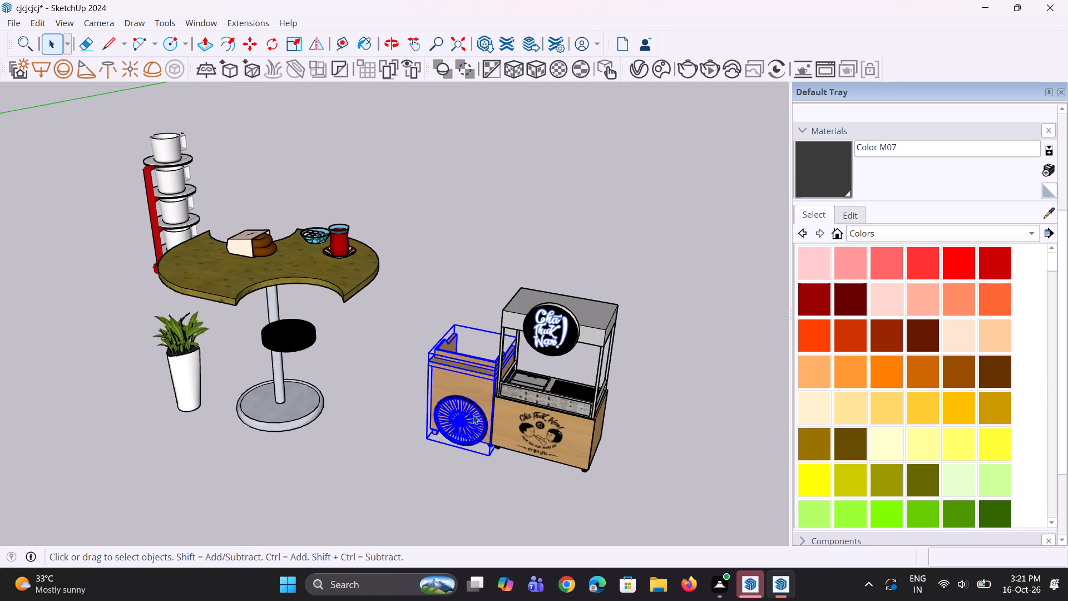
key("Delete")
left_click(540, 416)
key("Delete")
scroll(355, 496, "down", 5)
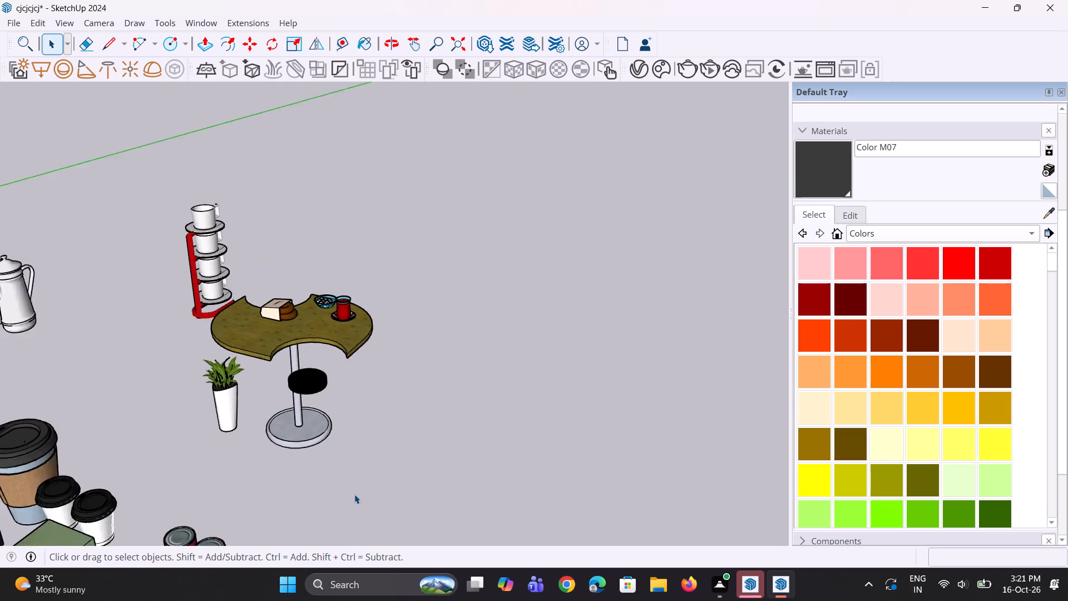
Explode the pedestal table component that holds the paper bag, bowl and red tea glass.
scroll(354, 494, "down", 15)
scroll(322, 463, "up", 7)
left_click(332, 454)
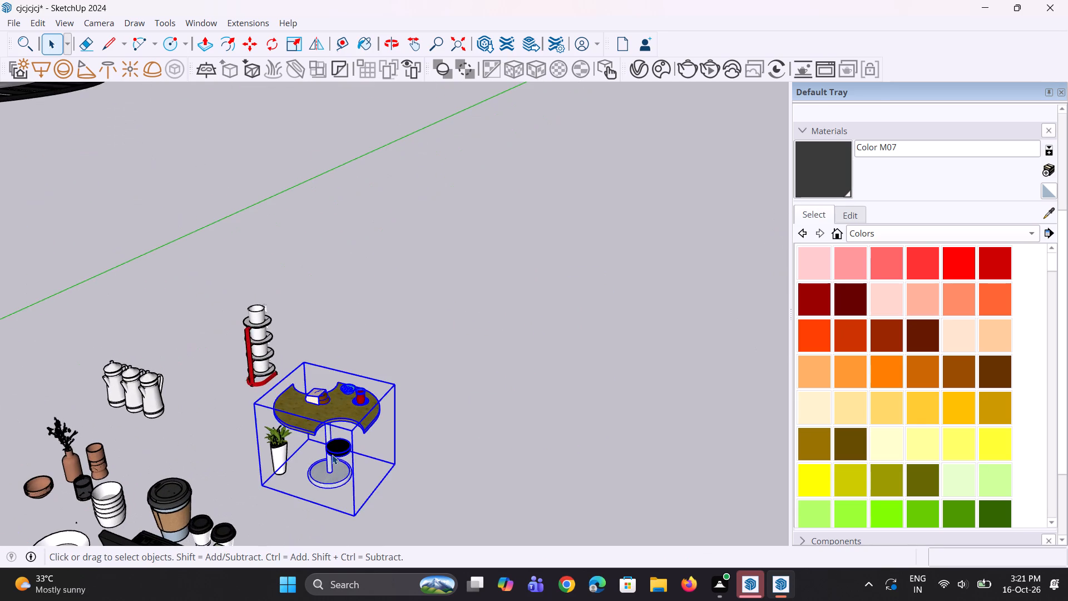
scroll(332, 455, "up", 2)
scroll(299, 461, "down", 9)
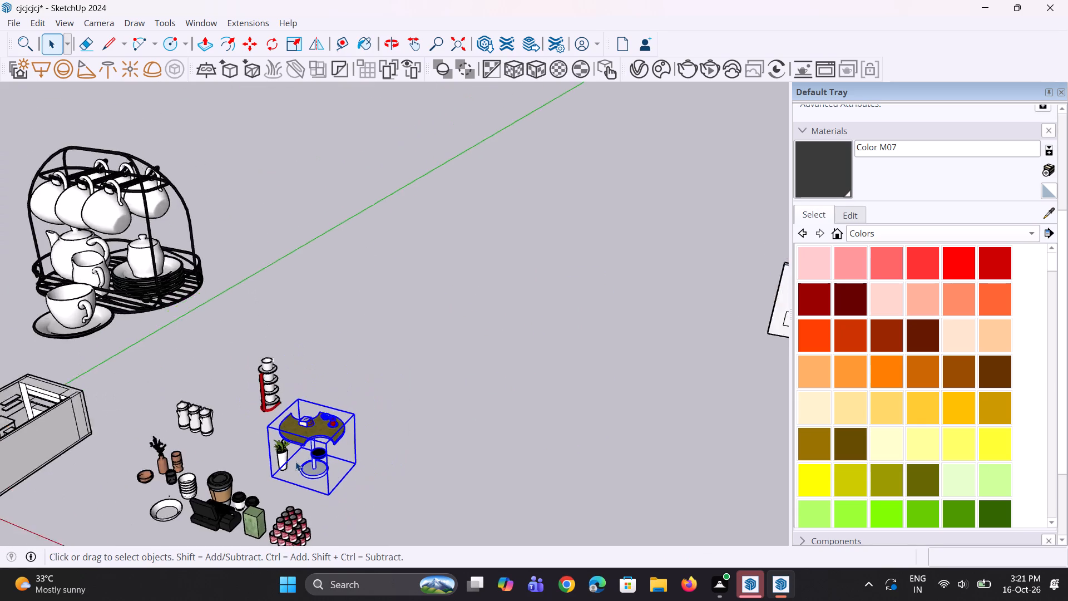
scroll(322, 456, "down", 4)
scroll(332, 441, "up", 3)
right_click(328, 440)
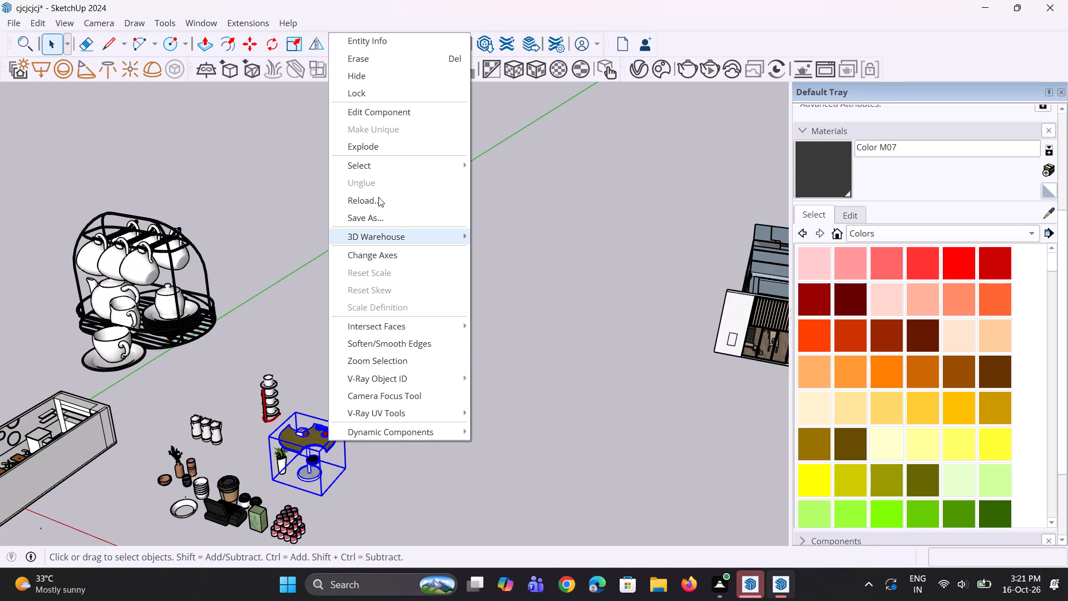
left_click(393, 150)
Group the loose faces of the paper bag lying on the pedestal table.
scroll(348, 428, "up", 4)
left_click(357, 460)
scroll(234, 404, "up", 1)
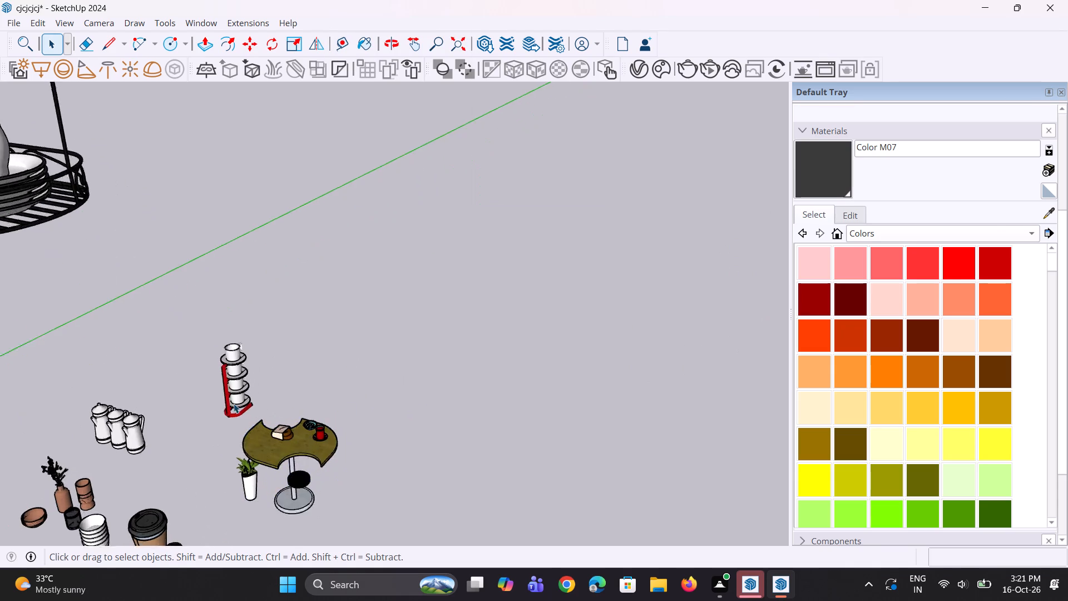
scroll(234, 403, "up", 6)
left_click(320, 455)
scroll(352, 445, "up", 4)
left_click(287, 470)
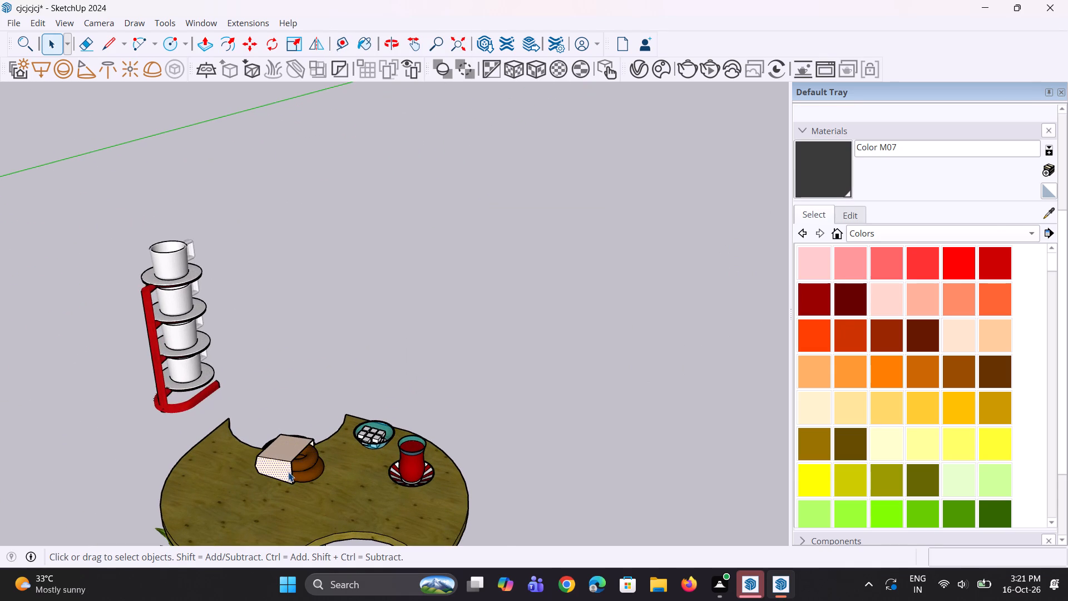
scroll(286, 470, "up", 2)
left_click_drag(238, 425, 331, 499)
right_click(311, 465)
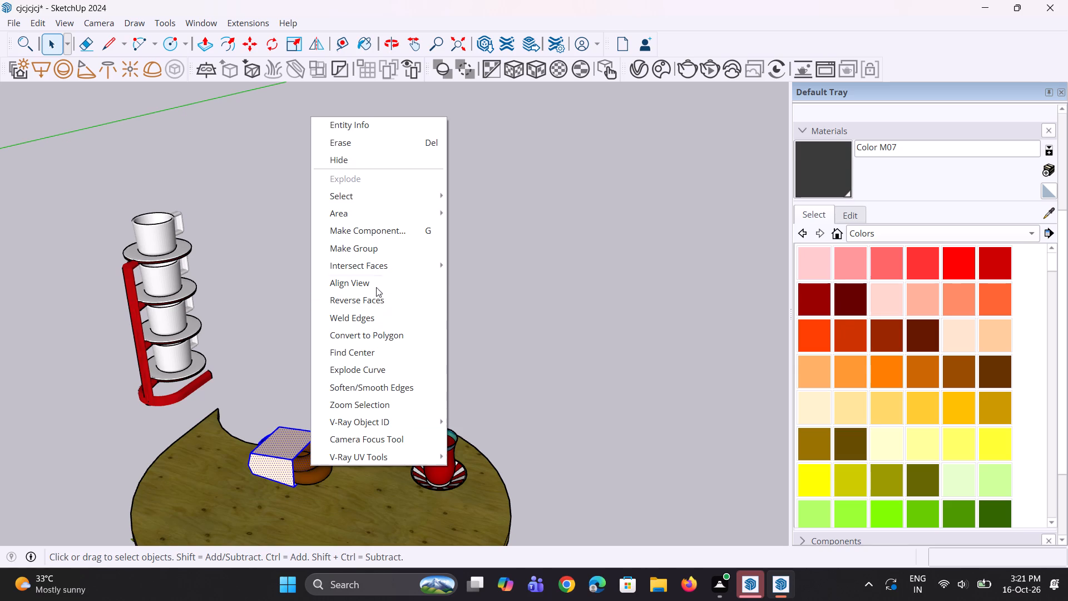
left_click(382, 250)
left_click(354, 341)
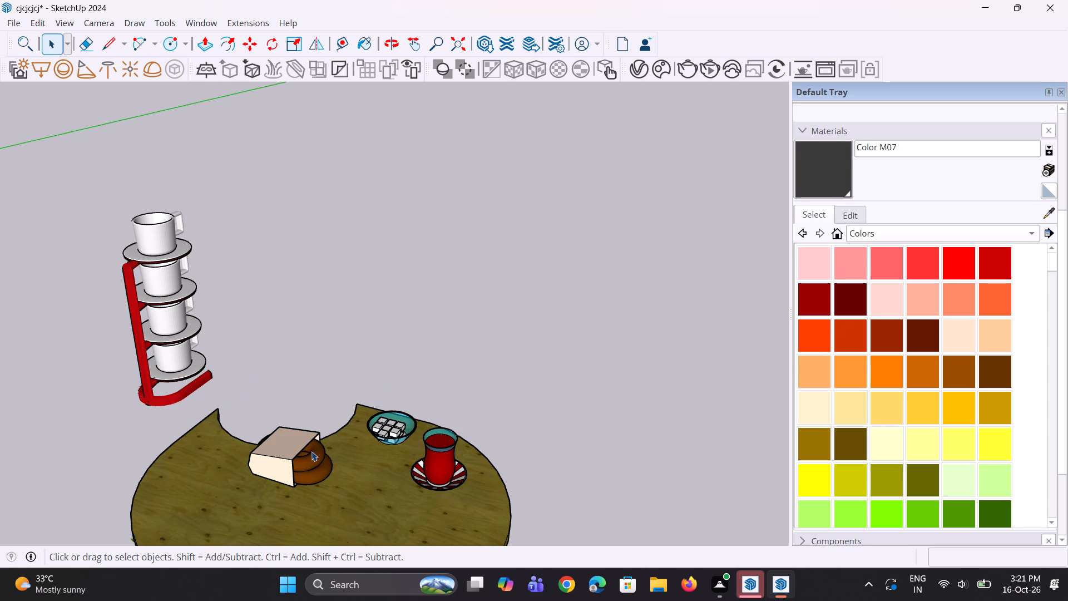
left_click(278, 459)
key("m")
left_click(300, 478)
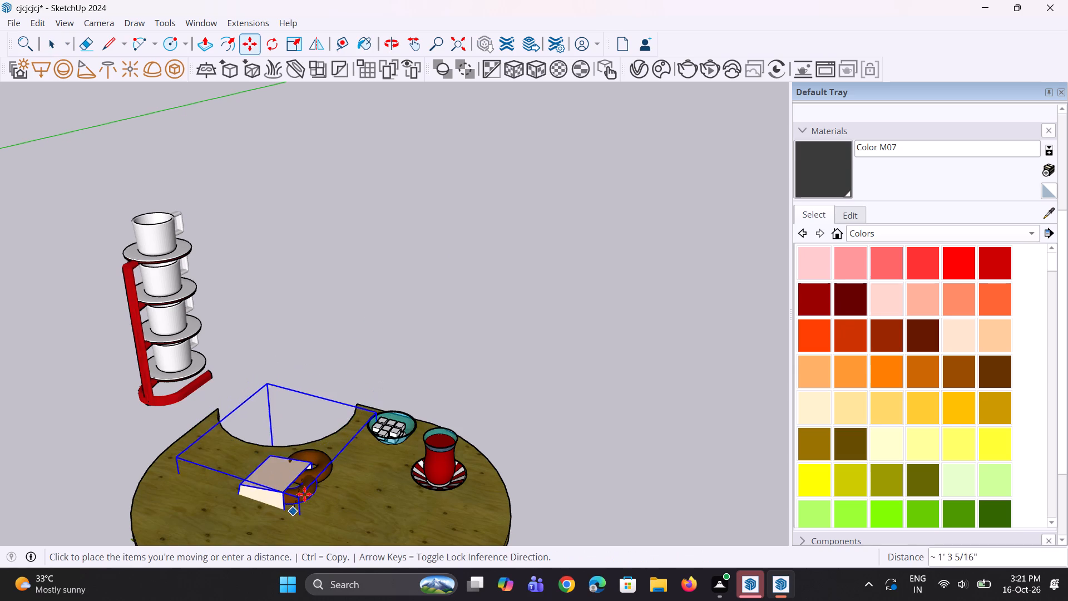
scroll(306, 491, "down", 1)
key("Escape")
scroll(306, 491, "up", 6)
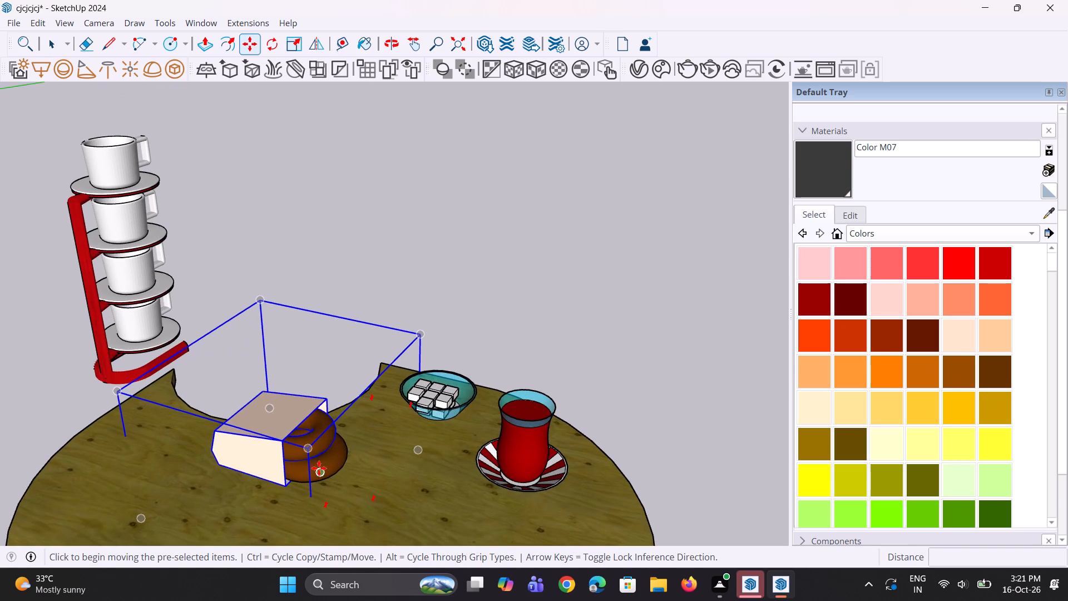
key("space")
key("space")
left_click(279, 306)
Group the paper bag together with the brown doughnuts sticking out of it.
scroll(308, 472, "up", 3)
left_click(308, 473)
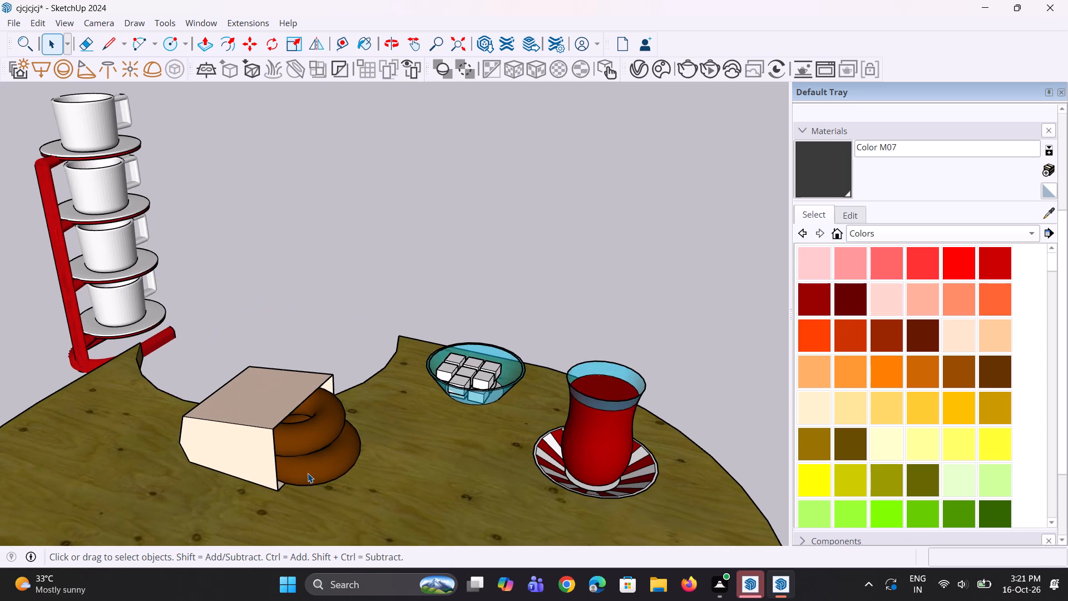
left_click(308, 440, "ctrl")
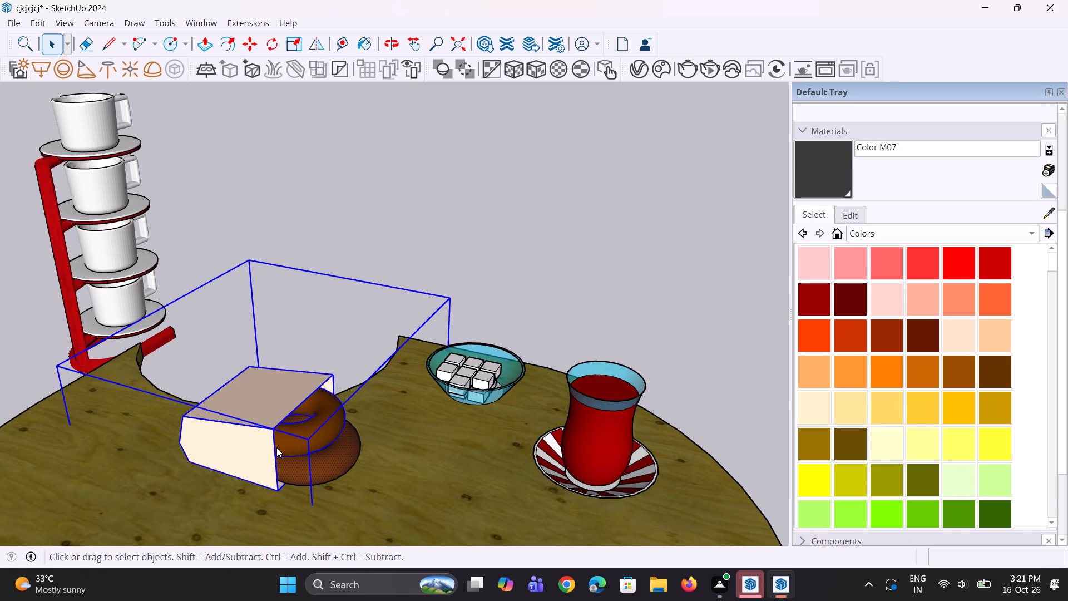
right_click(276, 447, "ctrl")
left_click(335, 316)
Move the bag-and-doughnuts group off the table to the open ground in front of the white plate.
scroll(303, 394, "down", 8)
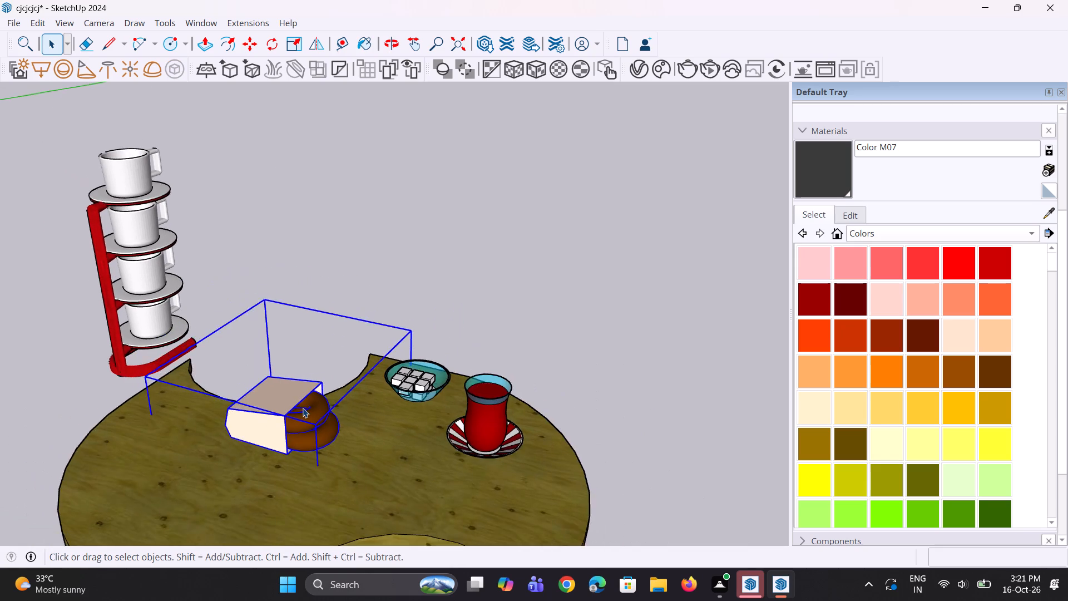
scroll(303, 408, "down", 2)
key("m")
left_click(312, 440)
scroll(294, 476, "down", 3)
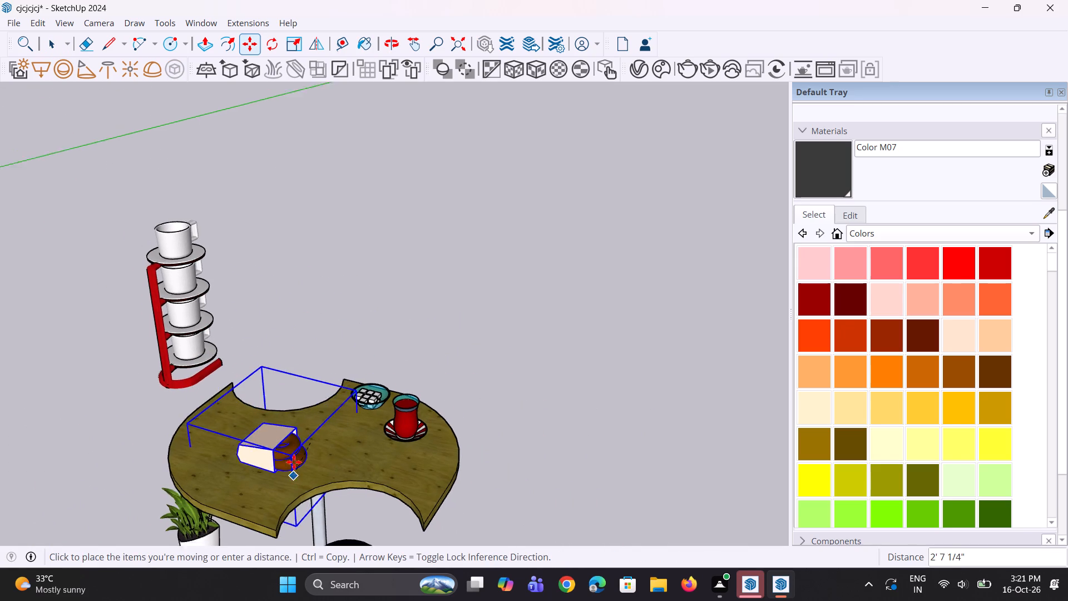
scroll(294, 462, "down", 17)
scroll(222, 535, "up", 7)
scroll(246, 464, "down", 10)
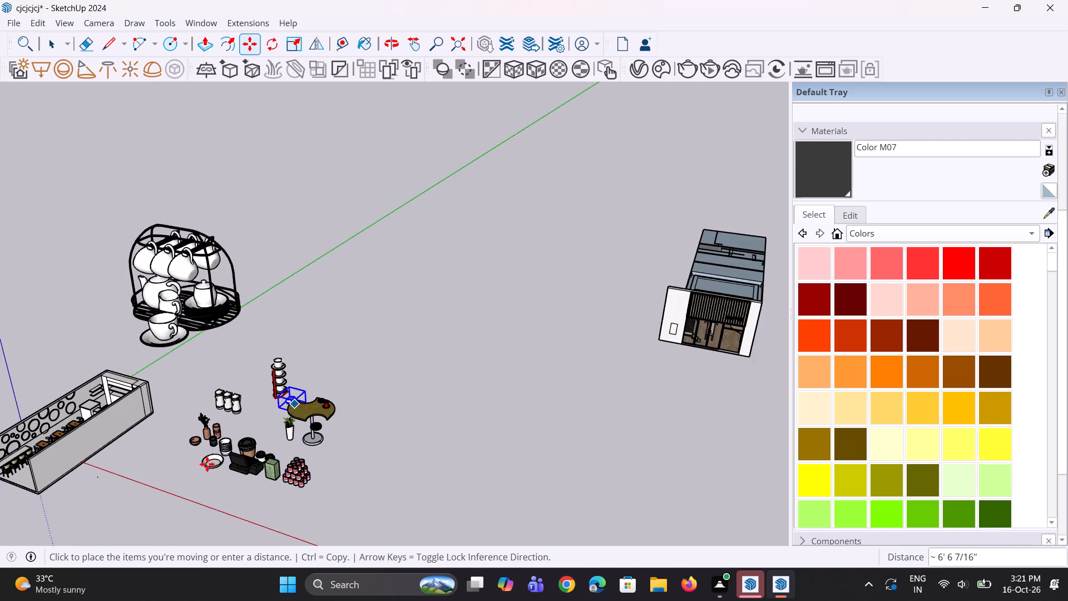
scroll(180, 534, "up", 5)
scroll(233, 470, "up", 9)
left_click(250, 479)
Scale the bag-and-doughnuts group up uniformly by about 1.41, adjusting its size once more from the opposite corner.
key("s")
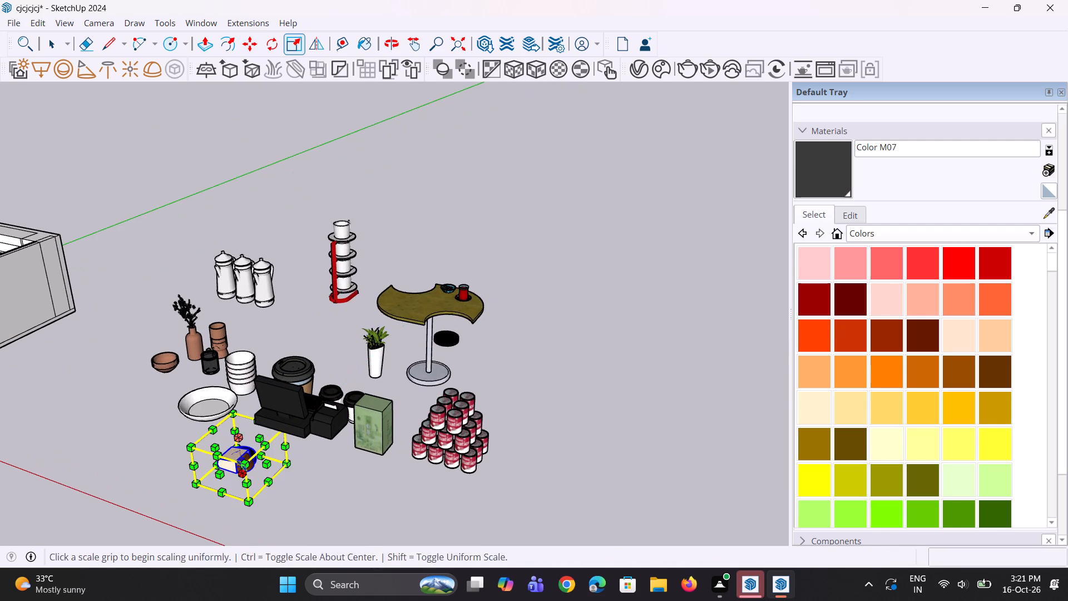
left_click(239, 413)
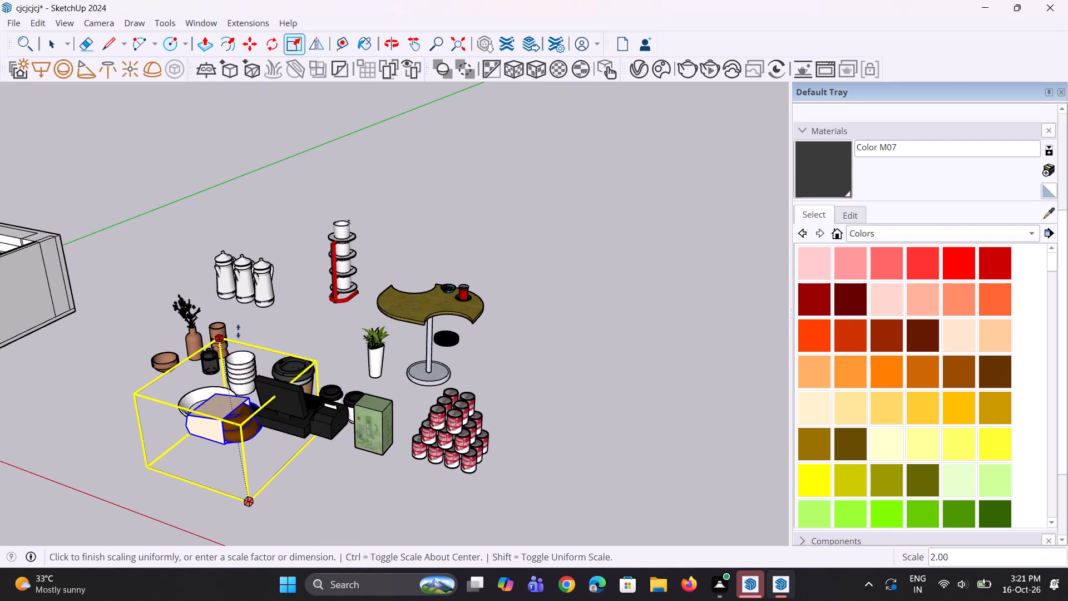
left_click(230, 381)
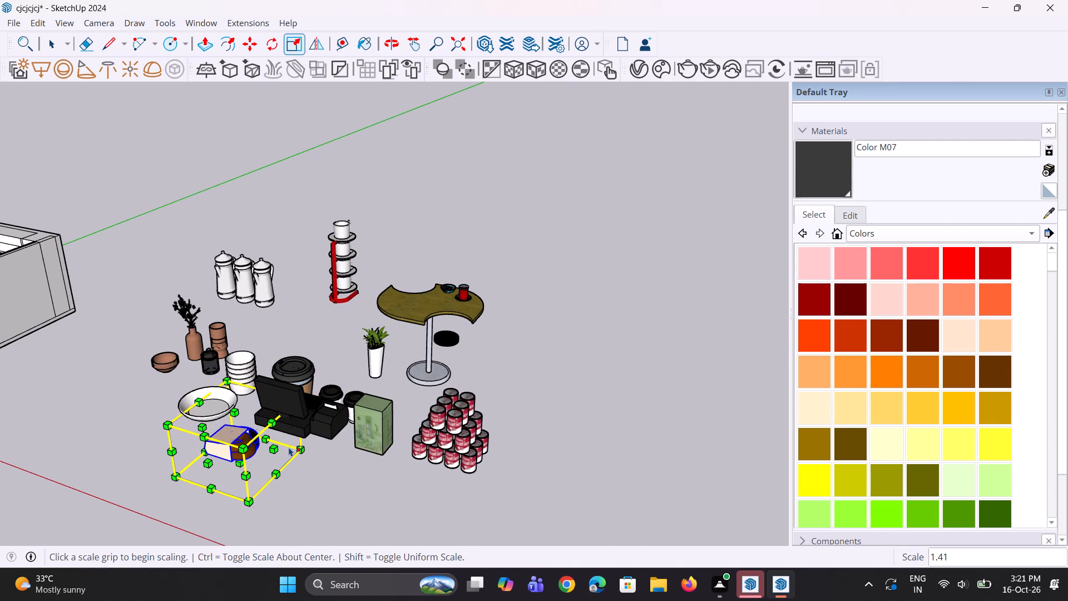
left_click(243, 503)
left_click(244, 506)
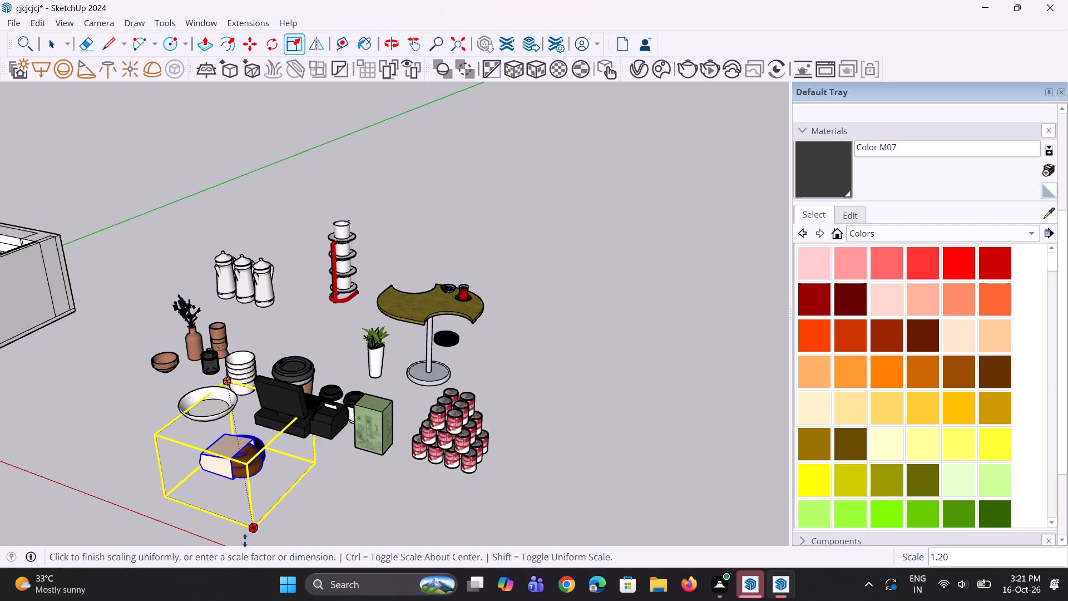
left_click(248, 559)
left_click(250, 535)
scroll(181, 496, "down", 6)
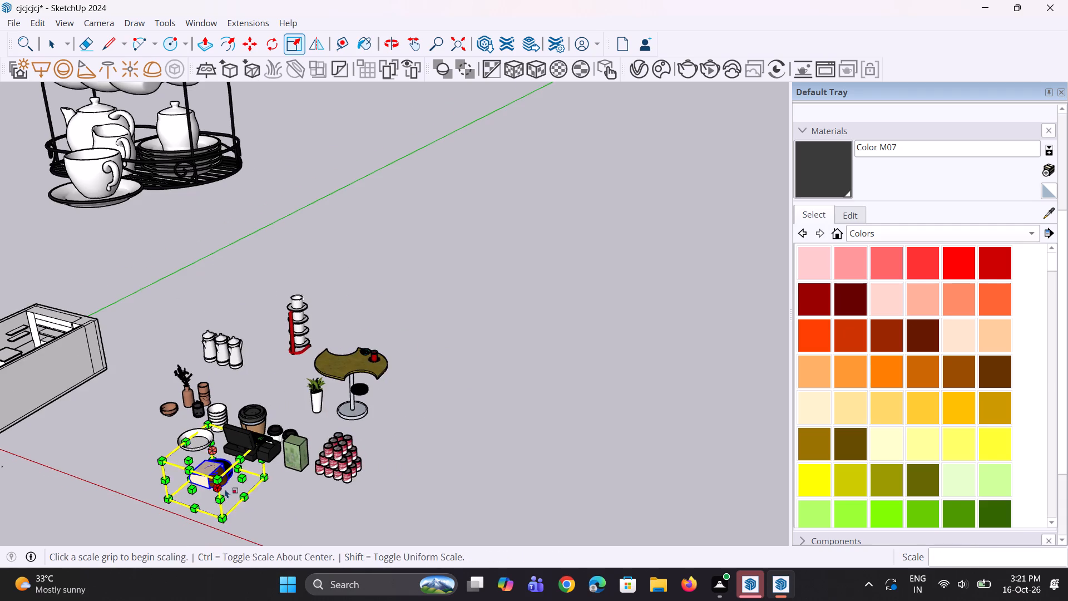
key("space")
key("space")
left_click(278, 497)
Group the selected striped saucer geometry of the red tea glass on the table.
scroll(345, 401, "up", 7)
left_click(388, 327)
scroll(388, 327, "up", 7)
left_click(388, 334, "ctrl")
scroll(381, 333, "up", 3)
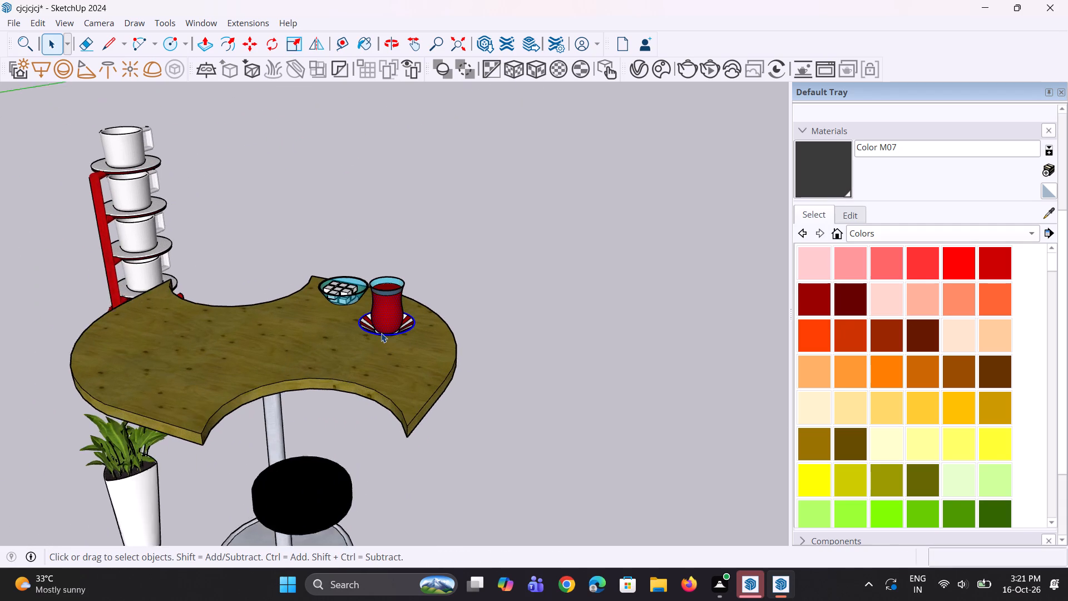
scroll(380, 312, "up", 2)
right_click(385, 310)
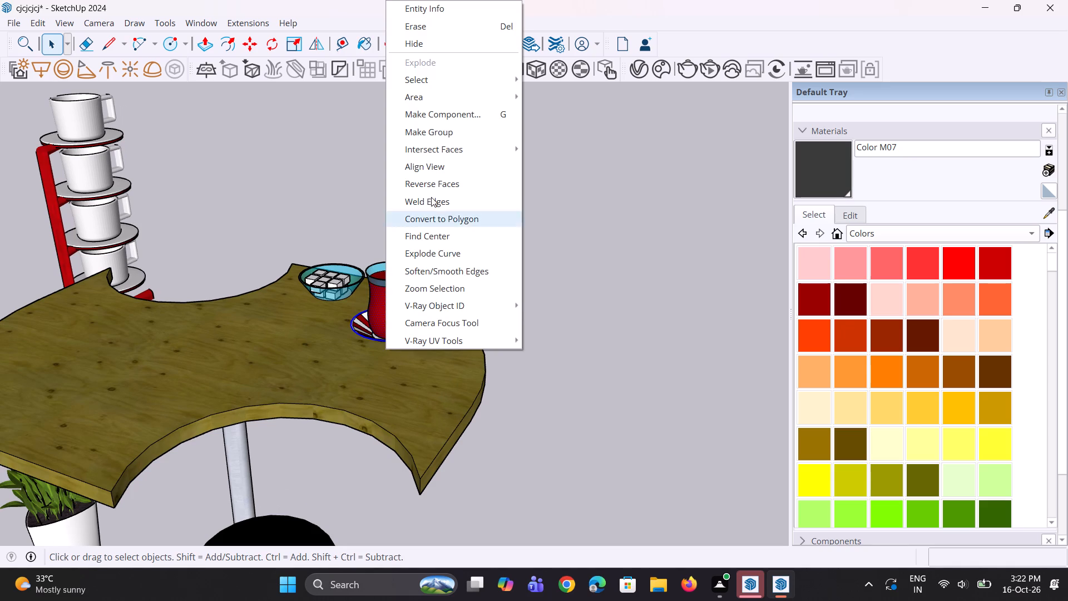
left_click(439, 135)
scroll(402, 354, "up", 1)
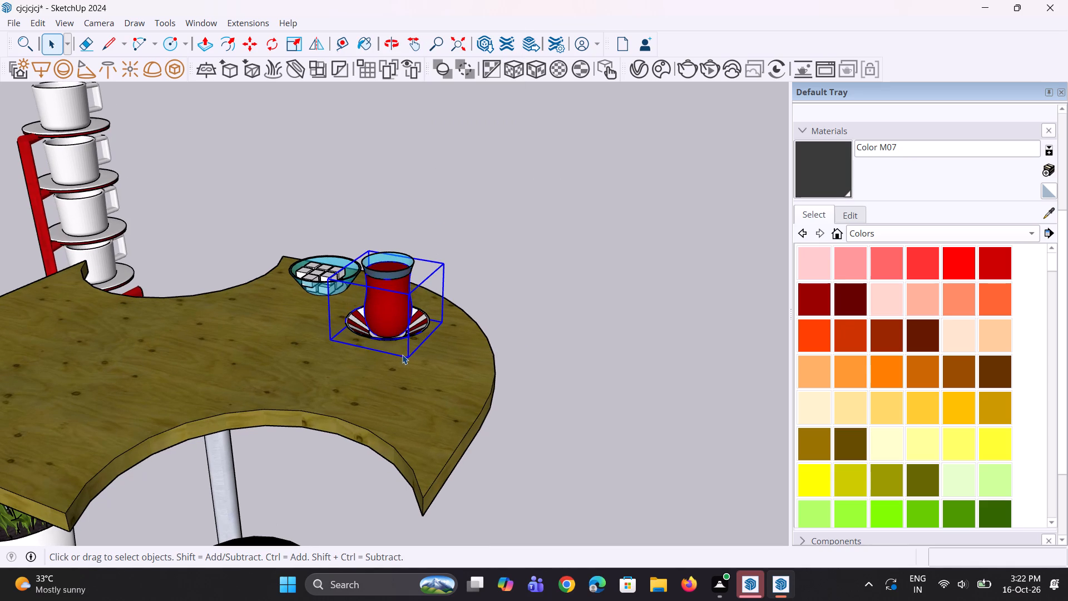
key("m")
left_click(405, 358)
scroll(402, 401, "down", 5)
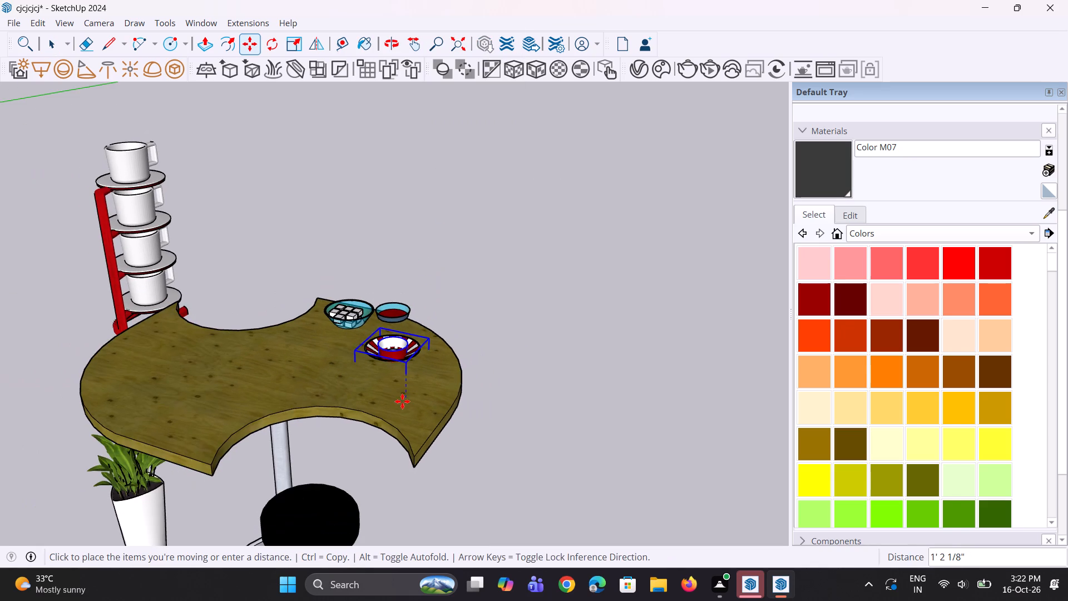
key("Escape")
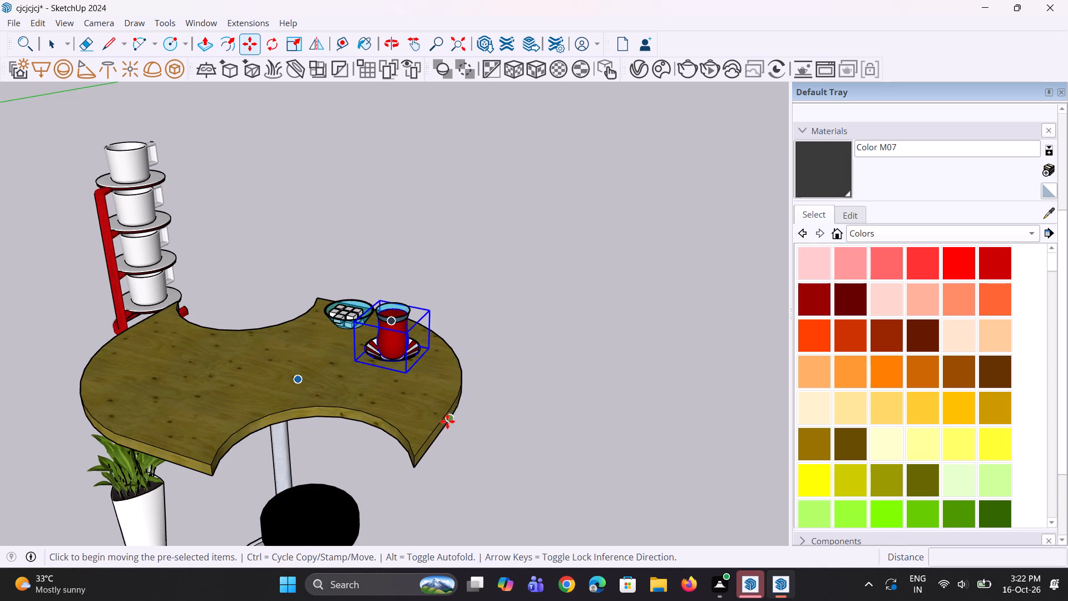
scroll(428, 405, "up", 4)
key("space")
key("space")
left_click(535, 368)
Select the whole red tea glass with its striped saucer from a higher viewpoint and group them.
scroll(319, 345, "up", 3)
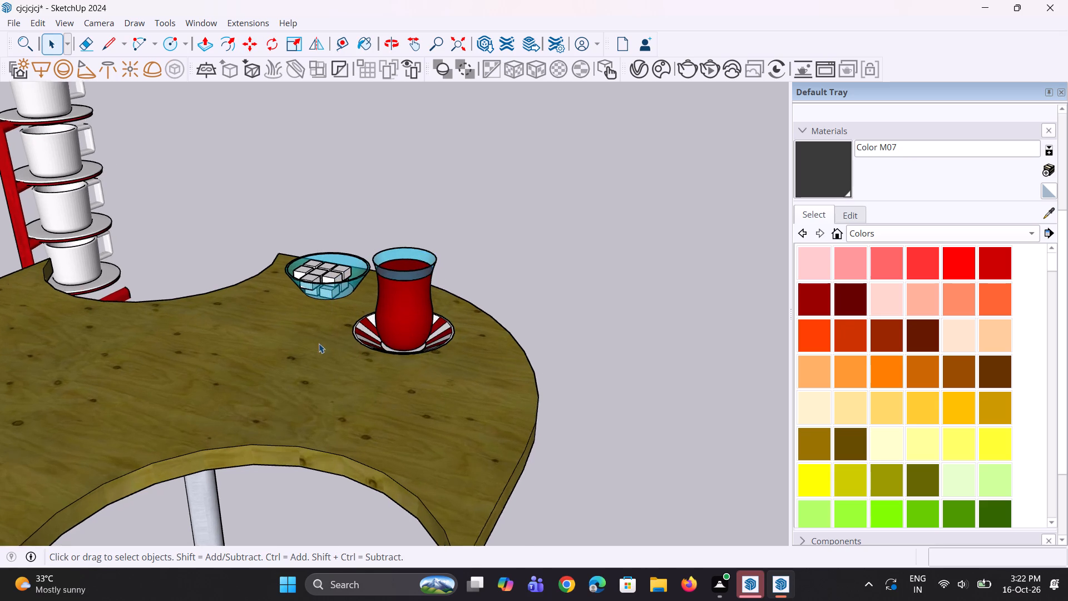
left_click(369, 341)
scroll(378, 340, "up", 3)
left_click(374, 340)
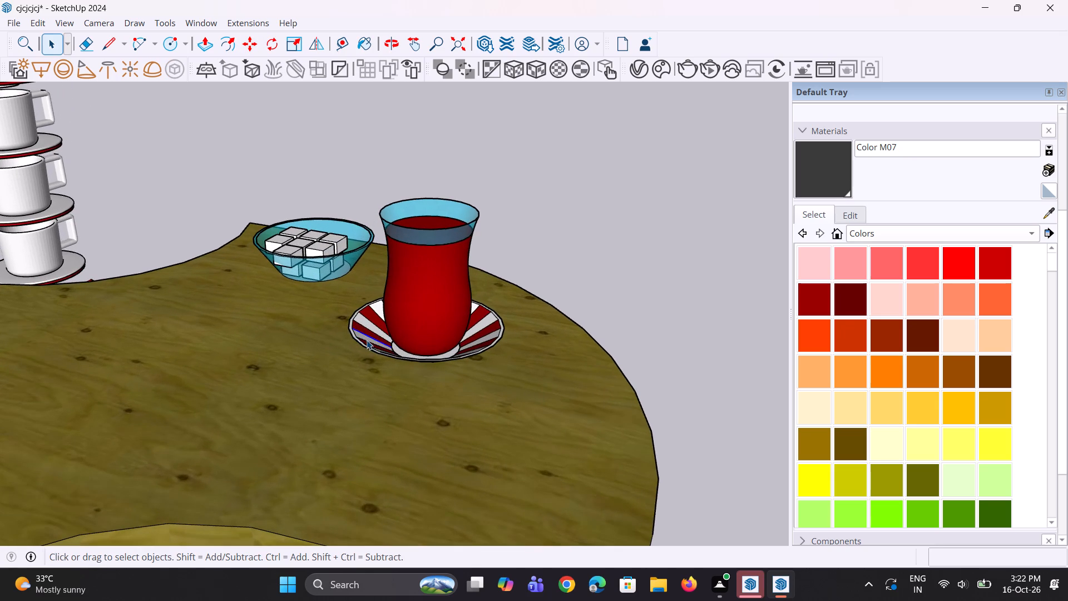
middle_click_drag(366, 340, 524, 480)
left_click_drag(365, 228, 413, 382)
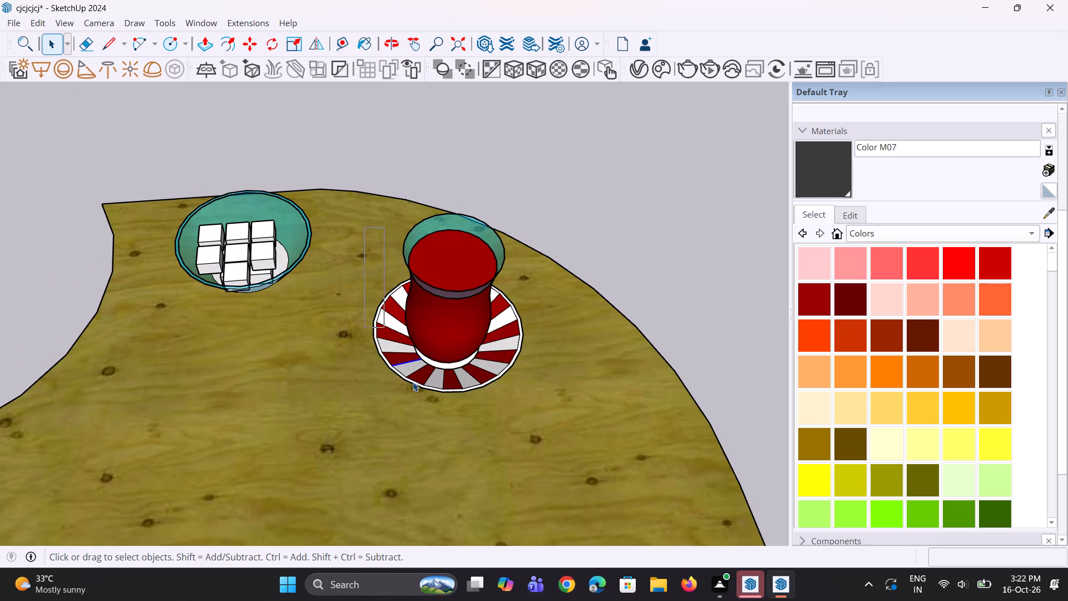
left_click_drag(413, 382, 533, 452)
right_click(447, 371)
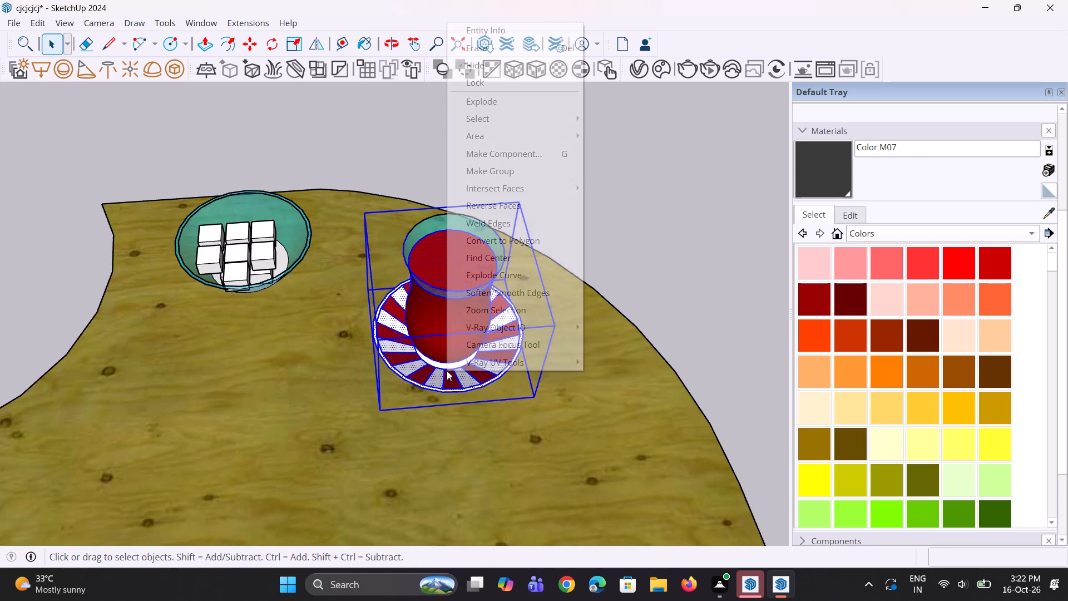
left_click(506, 168)
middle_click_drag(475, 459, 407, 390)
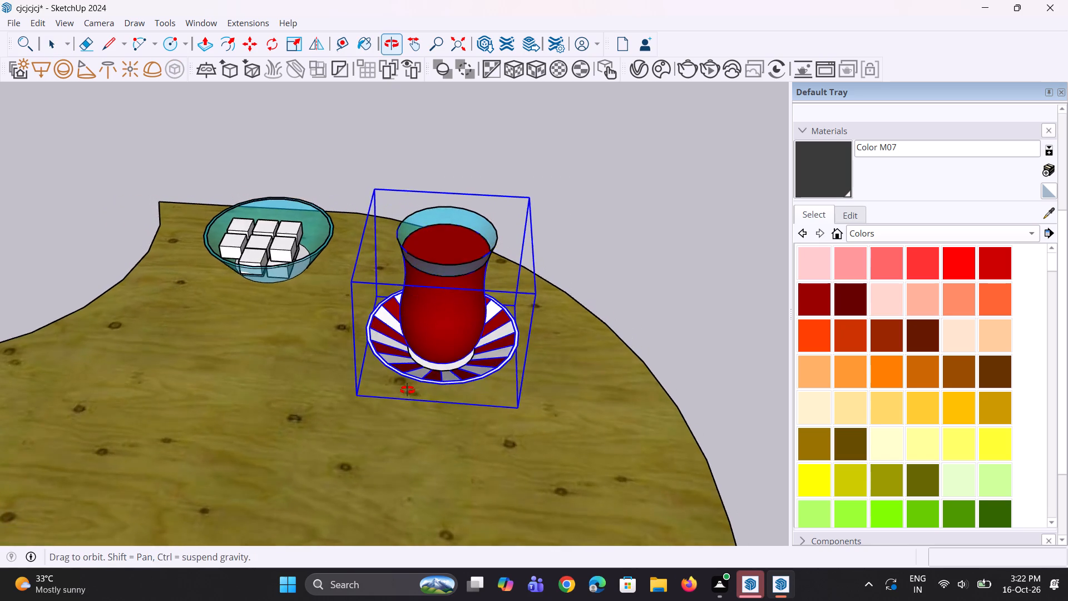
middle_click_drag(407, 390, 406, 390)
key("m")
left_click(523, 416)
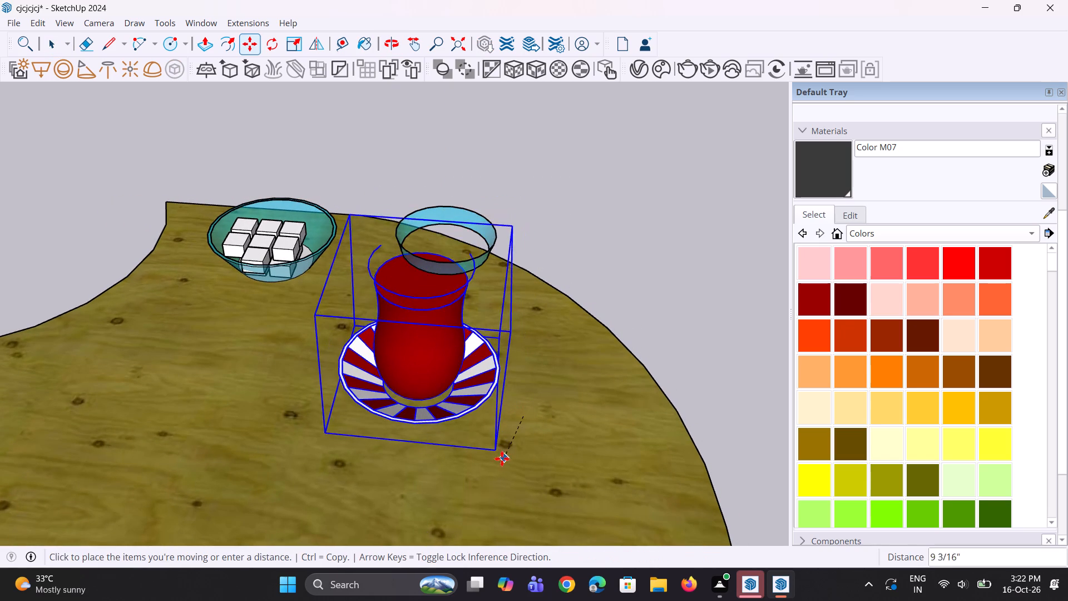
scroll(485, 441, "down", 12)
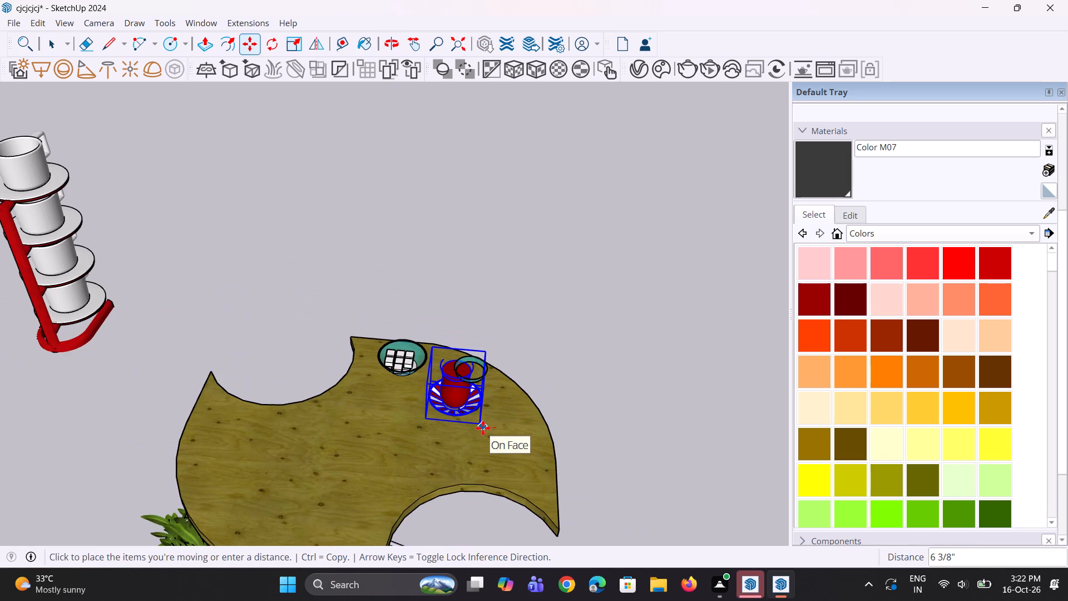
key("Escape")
Reselect the tea glass and saucer group together with the leftover blue glass rim and group everything as one.
middle_click_drag(478, 380, 538, 503)
scroll(489, 407, "up", 3)
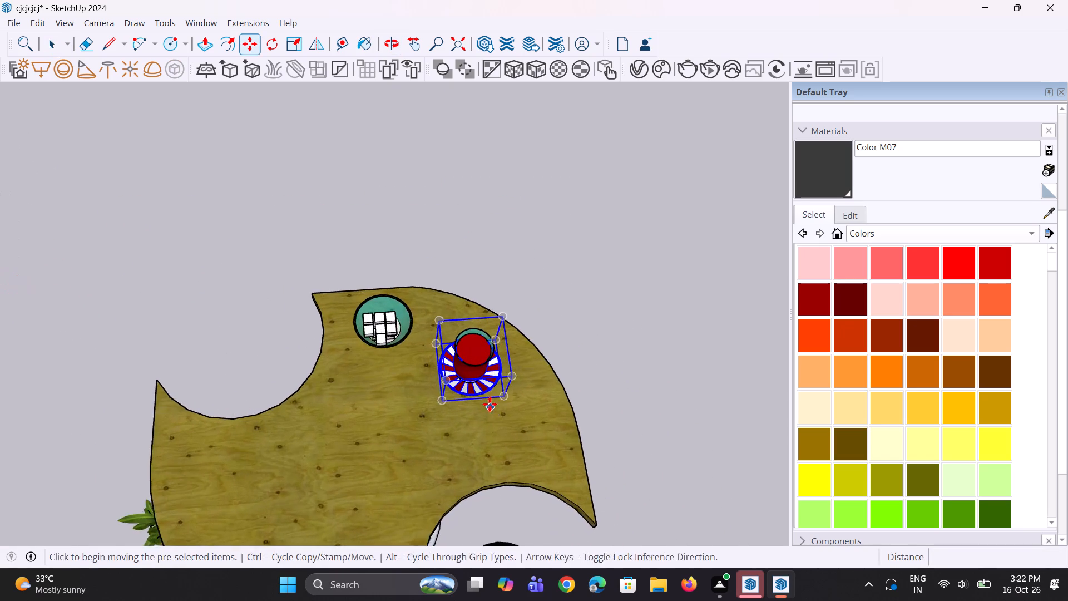
key("space")
key("space")
scroll(489, 404, "up", 2)
left_click_drag(399, 265, 524, 436)
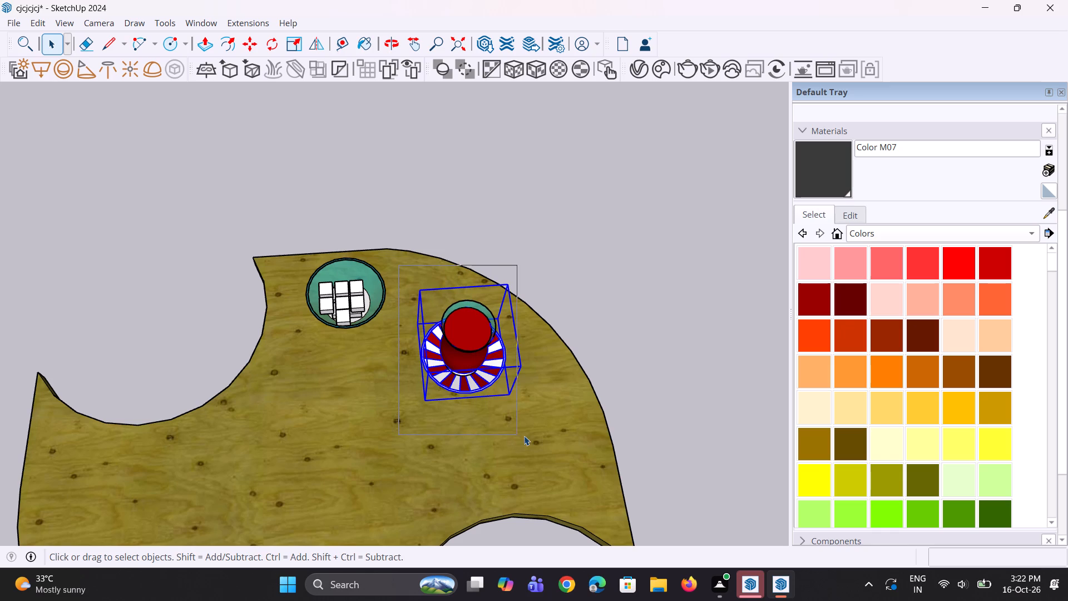
left_click_drag(524, 436, 532, 439)
right_click(458, 331)
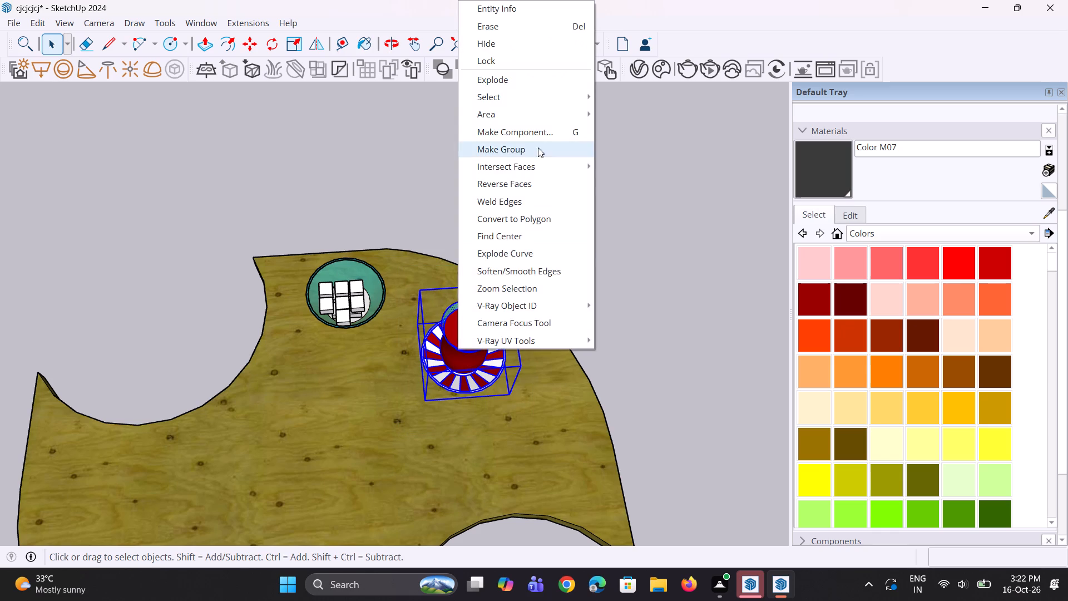
left_click_drag(538, 141, 536, 155)
Move the complete tea glass and saucer group off the table to the open ground in front of the terracotta bowl.
scroll(365, 373, "down", 5)
middle_click_drag(522, 385, 375, 294)
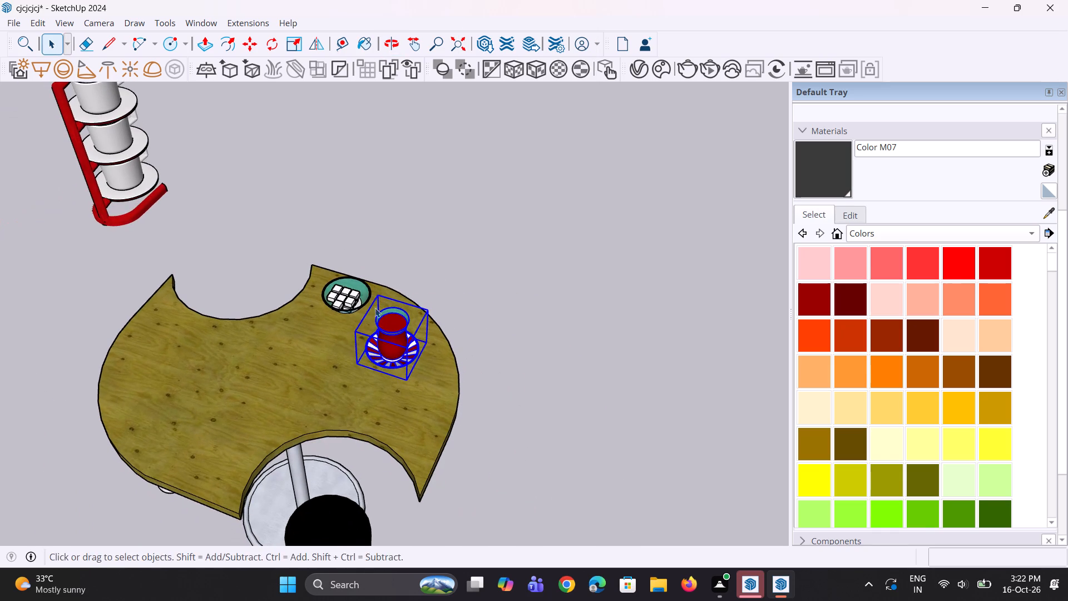
key("m")
left_click(408, 382)
scroll(414, 378, "down", 9)
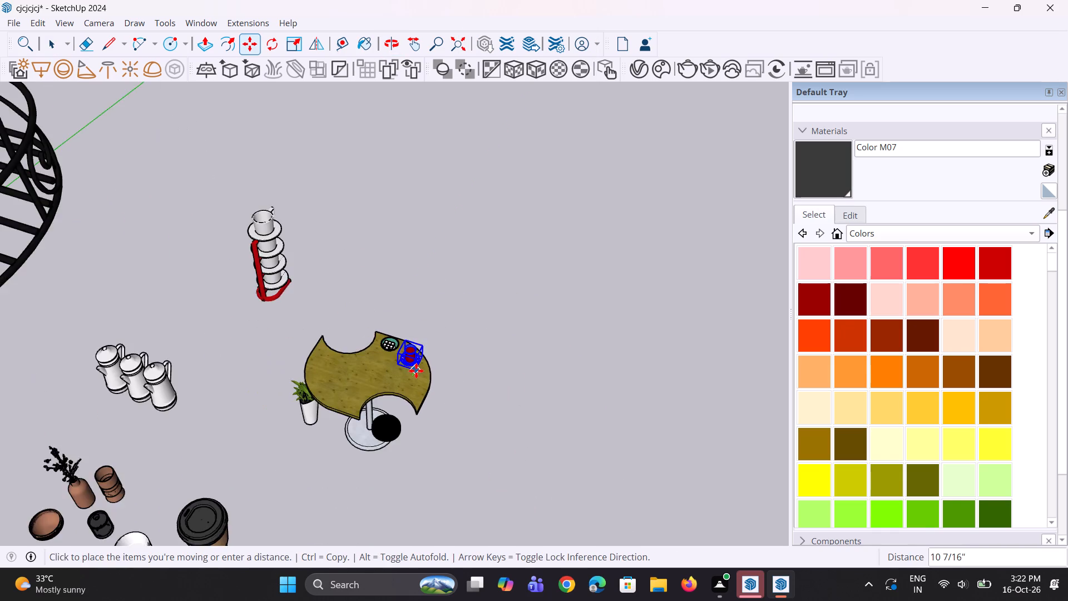
scroll(416, 371, "down", 10)
scroll(211, 448, "up", 11)
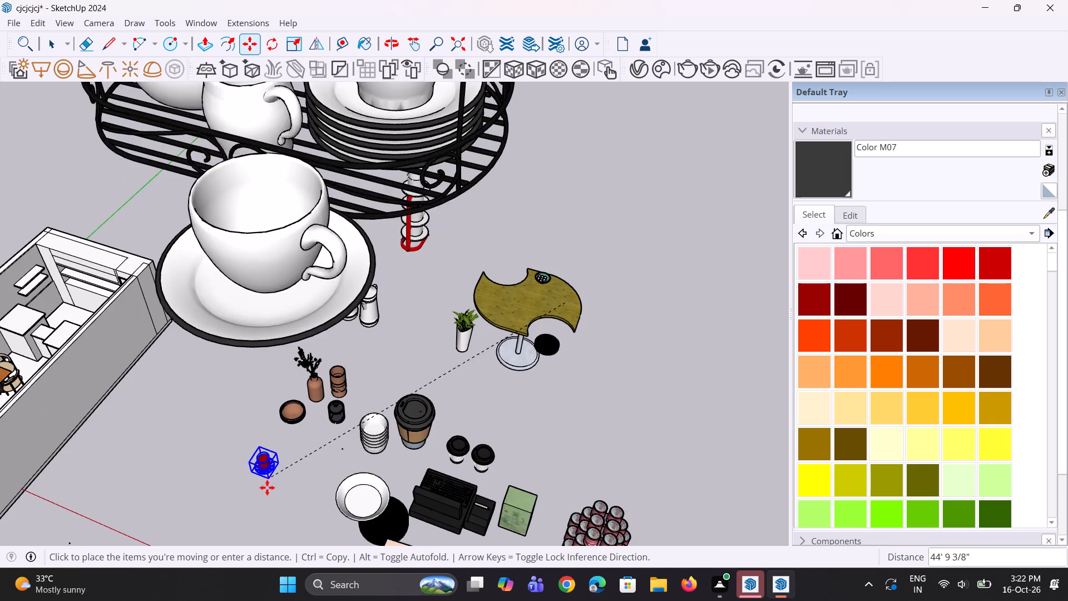
scroll(267, 487, "up", 1)
left_click(306, 490)
Scale the red tea glass and saucer group up uniformly by about 2.6, beside the terracotta bowl.
scroll(288, 467, "up", 3)
key("s")
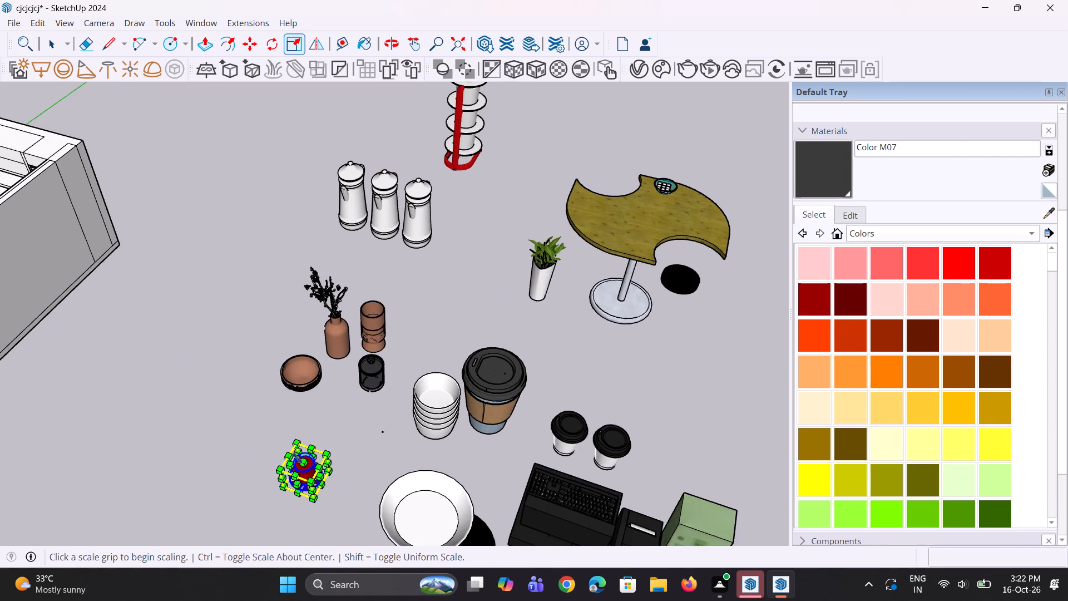
scroll(306, 448, "up", 2)
left_click(297, 443)
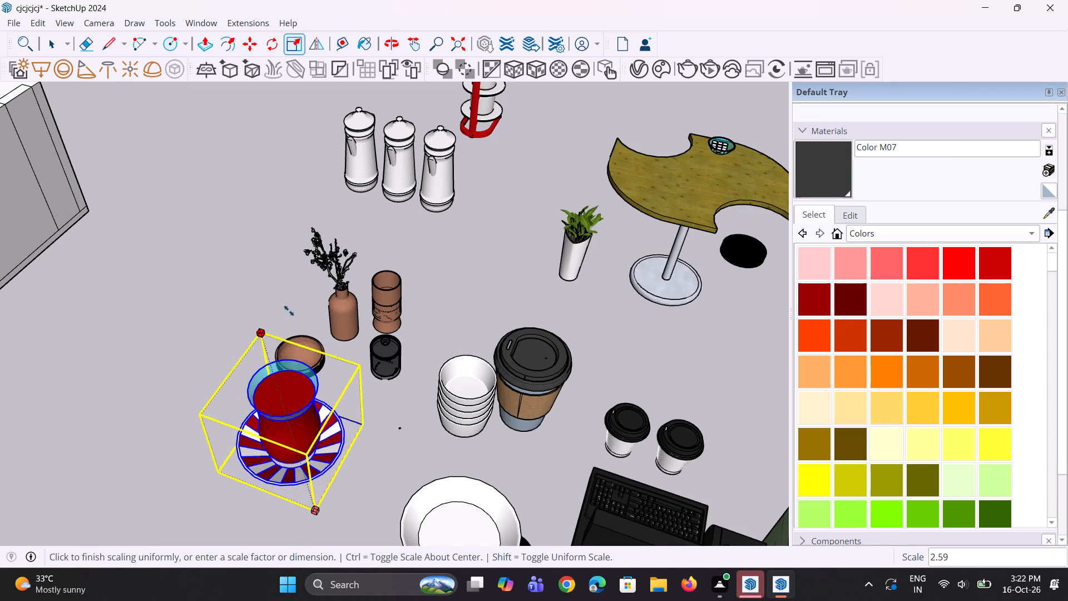
left_click_drag(287, 302, 282, 333)
middle_click_drag(278, 436, 293, 417)
scroll(293, 417, "up", 1)
key("space")
key("space")
left_click(189, 466)
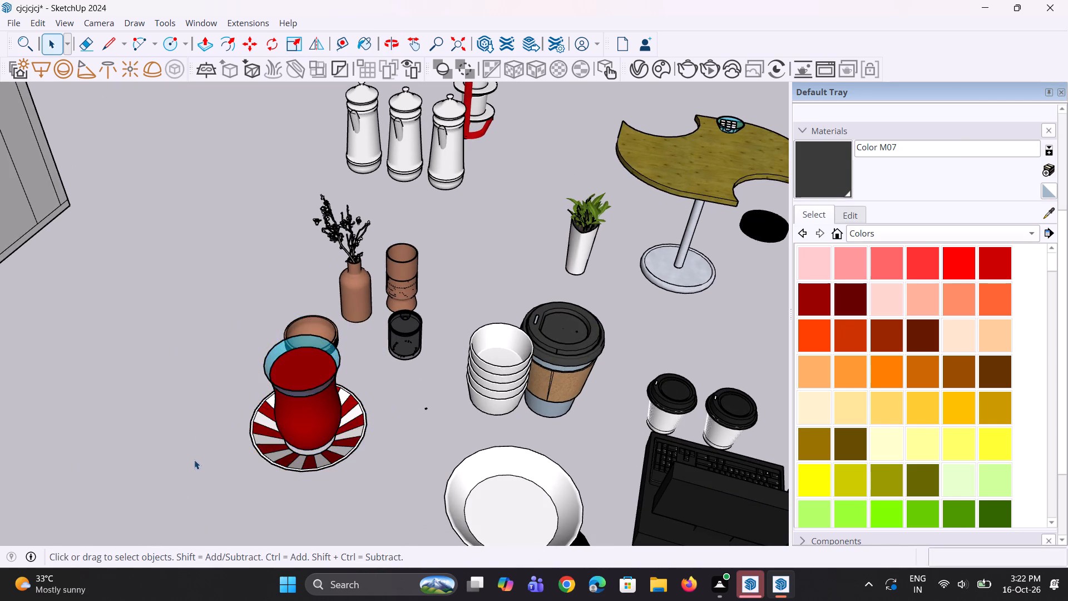
Select the round blue dish of white cubes on the wooden table from above and group it.
scroll(195, 459, "down", 11)
scroll(367, 386, "up", 6)
middle_click_drag(520, 209, 488, 318)
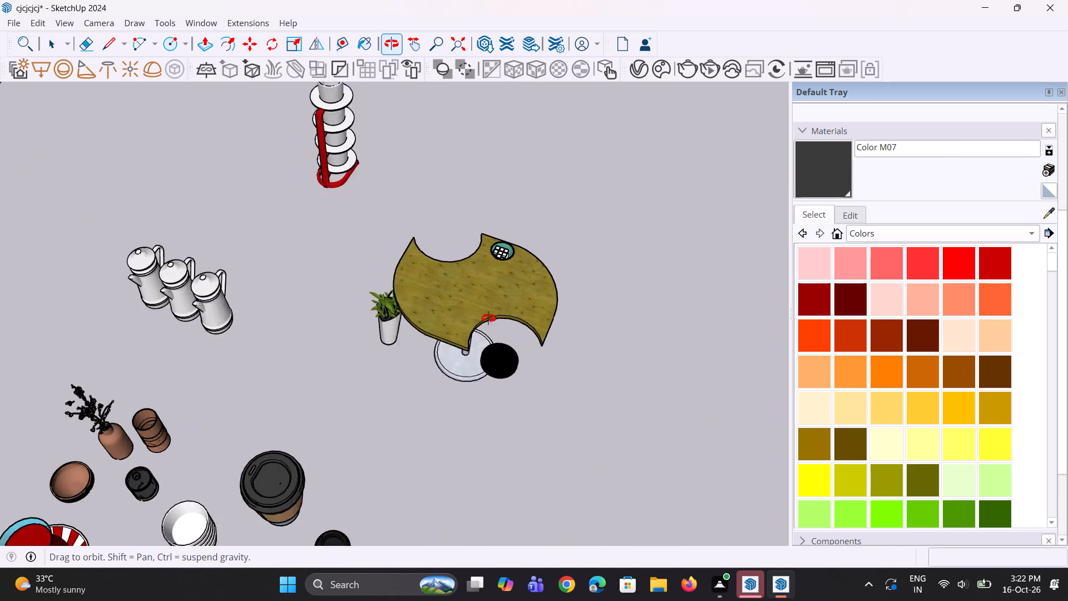
middle_click_drag(488, 318, 495, 423)
scroll(482, 262, "up", 7)
left_click_drag(500, 240, 526, 297)
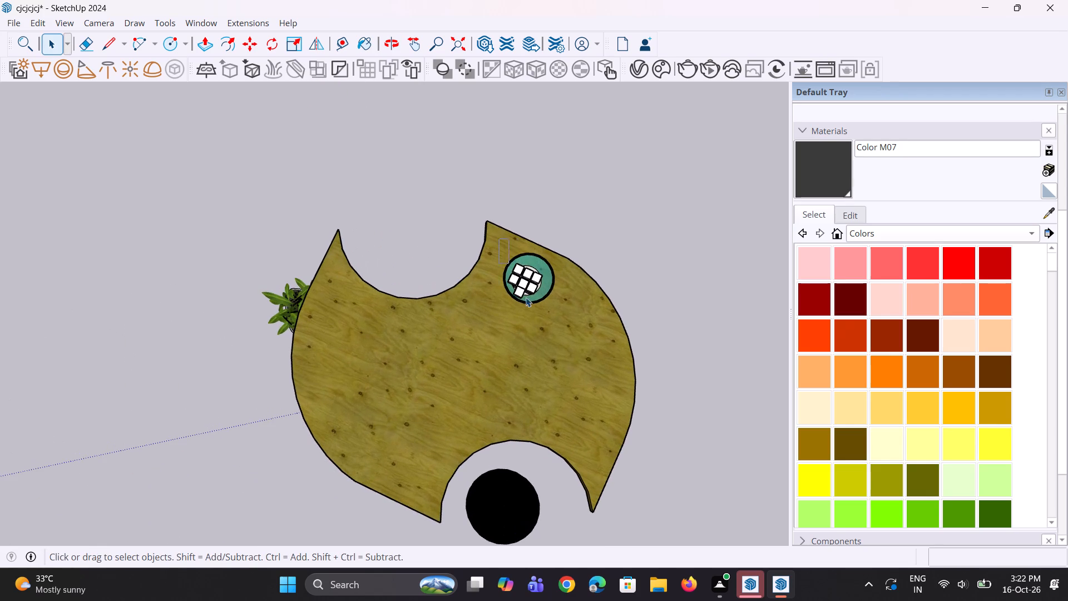
left_click_drag(526, 297, 567, 338)
right_click(535, 273)
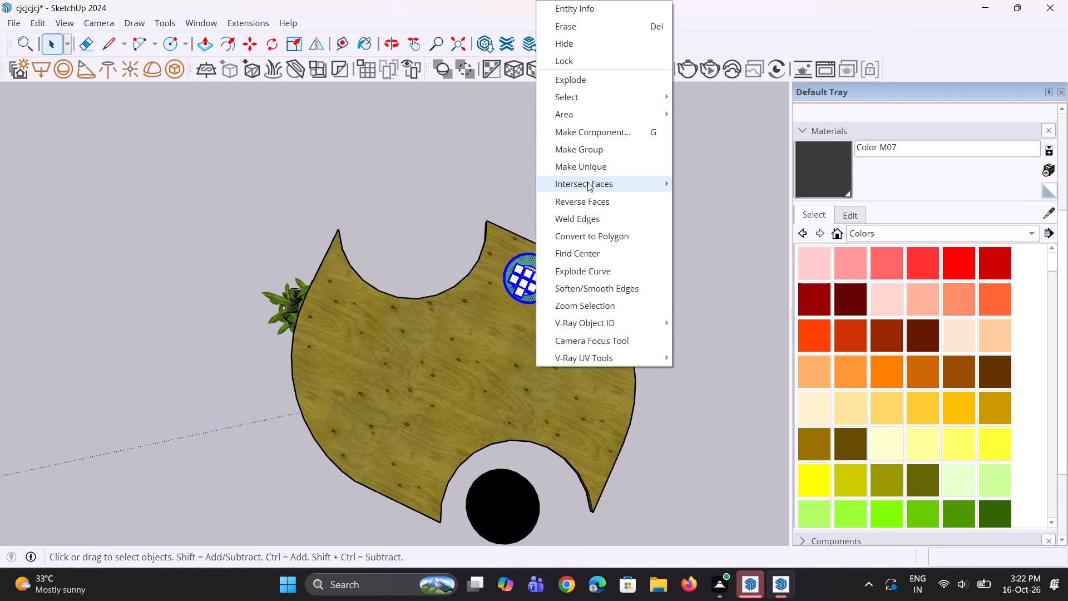
left_click(596, 147)
Move the grouped dish of cubes off the table to the open ground in front of the red tea glass.
key("m")
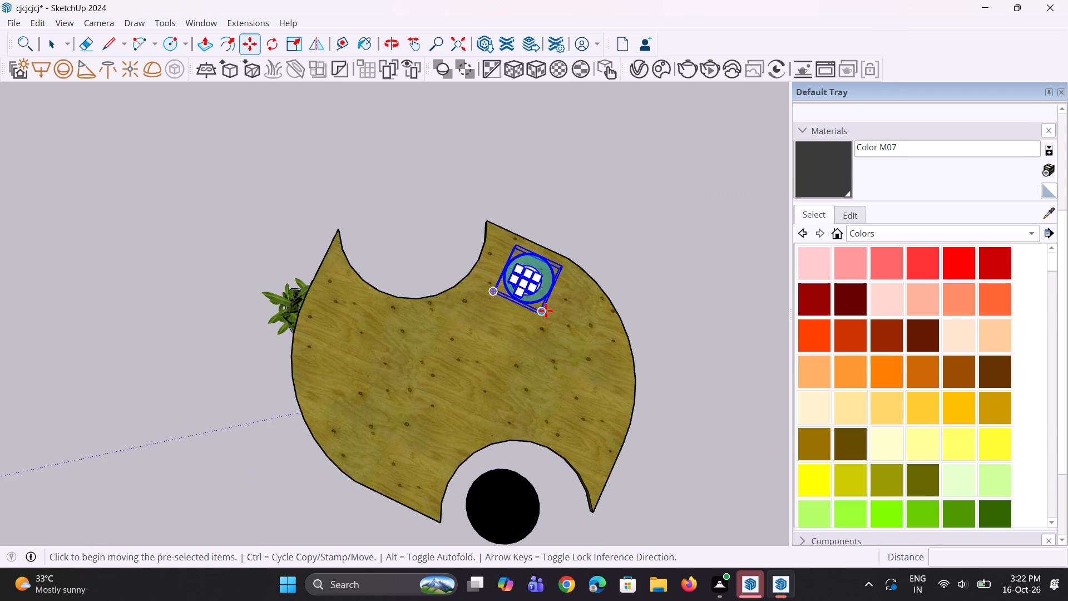
left_click_drag(541, 312, 536, 329)
scroll(492, 438, "down", 15)
scroll(502, 395, "down", 6)
middle_click_drag(446, 469, 483, 336)
scroll(495, 338, "down", 3)
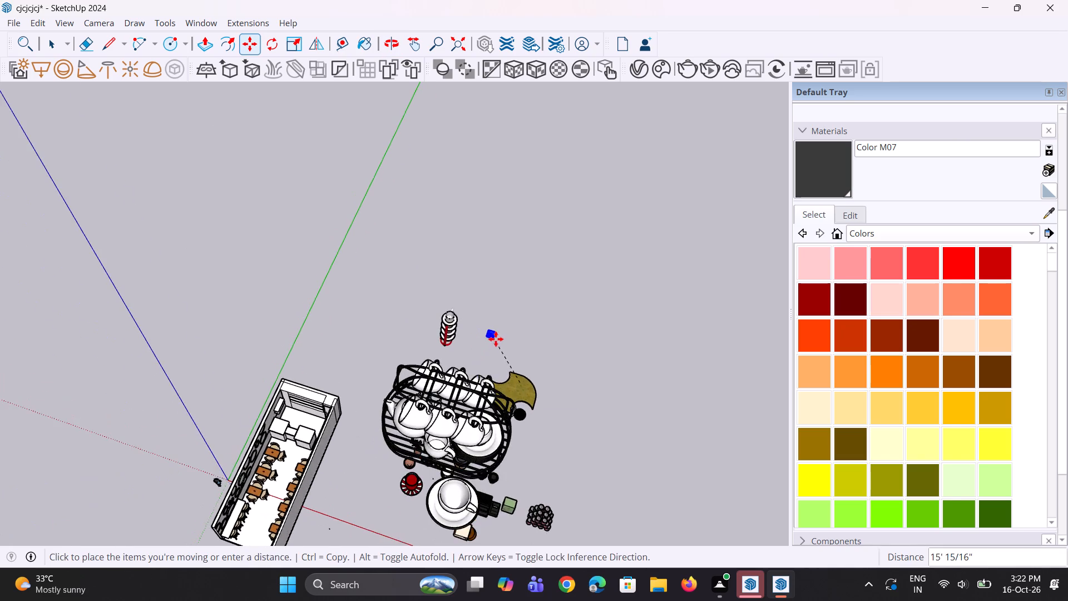
scroll(496, 339, "down", 7)
scroll(492, 477, "up", 14)
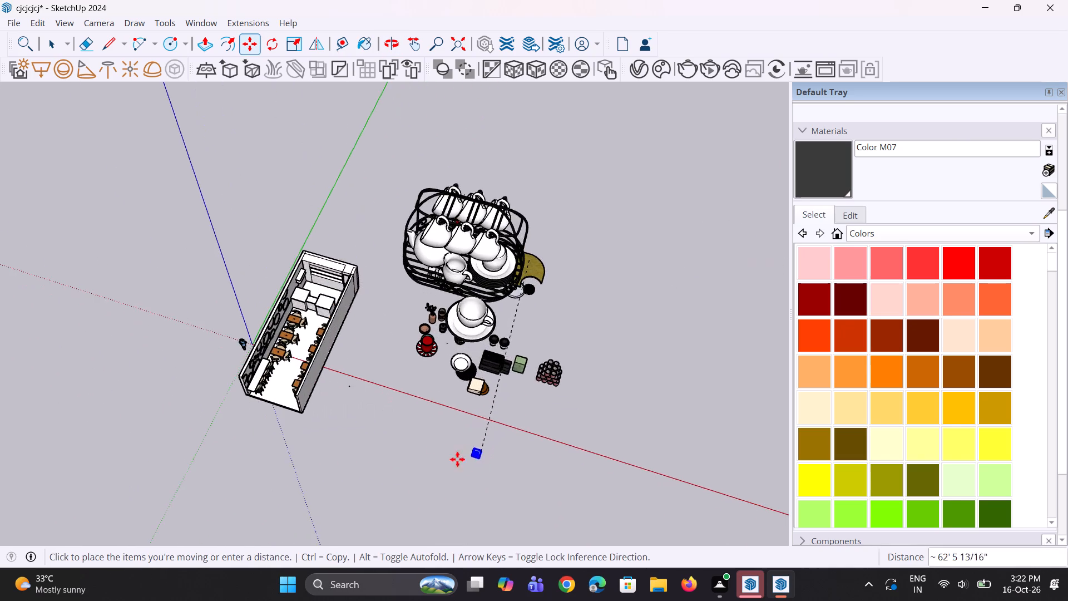
scroll(436, 448, "up", 9)
scroll(441, 339, "up", 9)
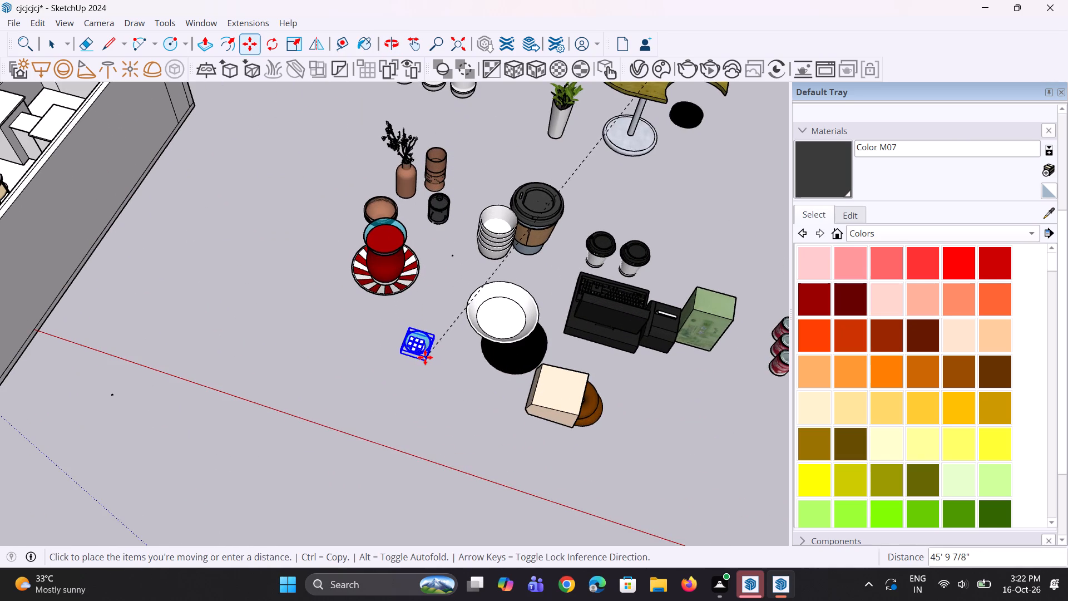
left_click(425, 357)
Scale the dish of white cubes up uniformly to roughly the size of the neighbouring tableware.
key("s")
scroll(418, 333, "up", 3)
left_click(406, 323)
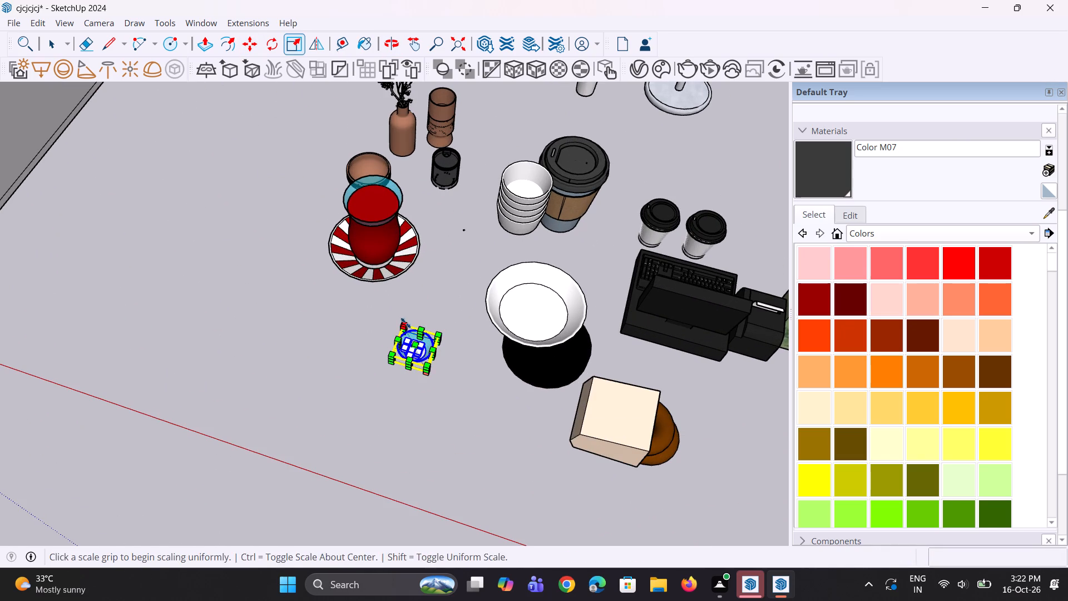
left_click(309, 247)
Move the enlarged dish of cubes about 3' 10" forward, clear of the tea glass saucer.
middle_click_drag(367, 351, 399, 298)
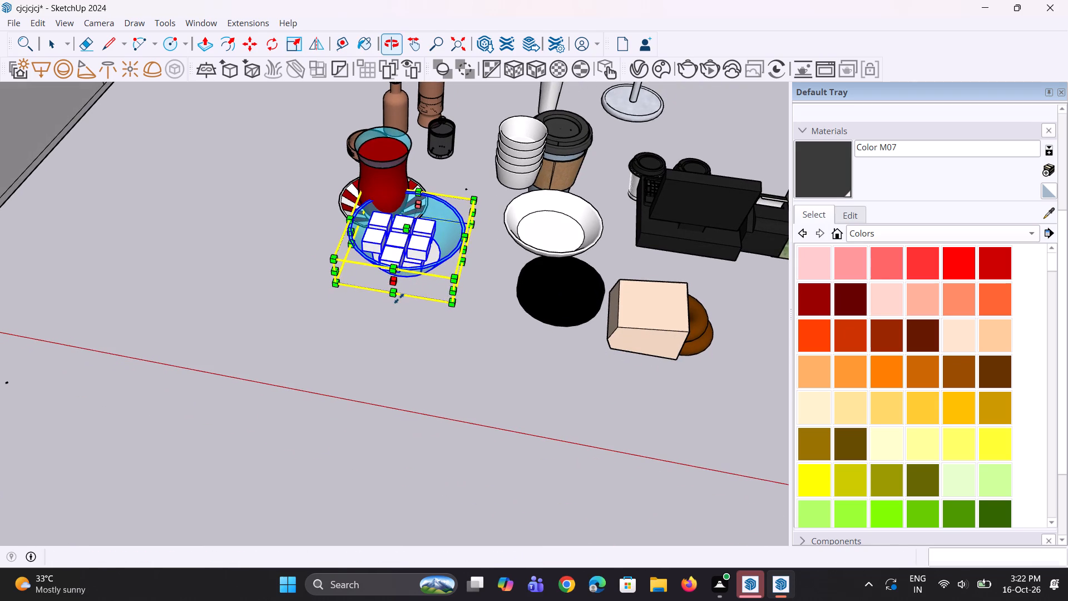
key("m")
left_click(453, 306)
left_click(477, 356)
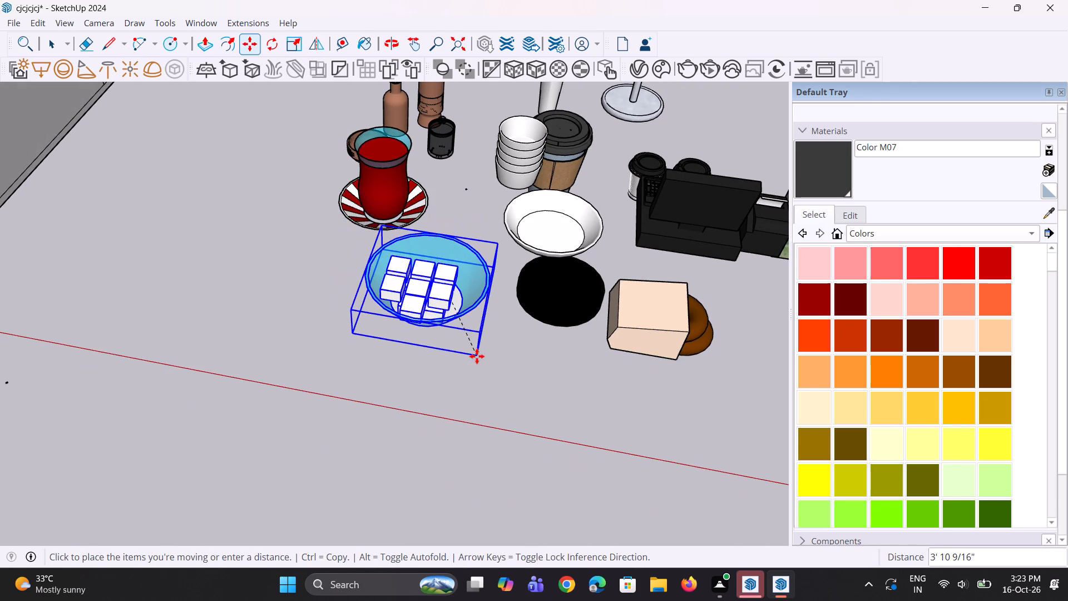
key("space")
key("space")
left_click(433, 428)
Scale the oversized tea set with its wire rack down uniformly in two passes toward the size of the other models.
scroll(323, 456, "down", 15)
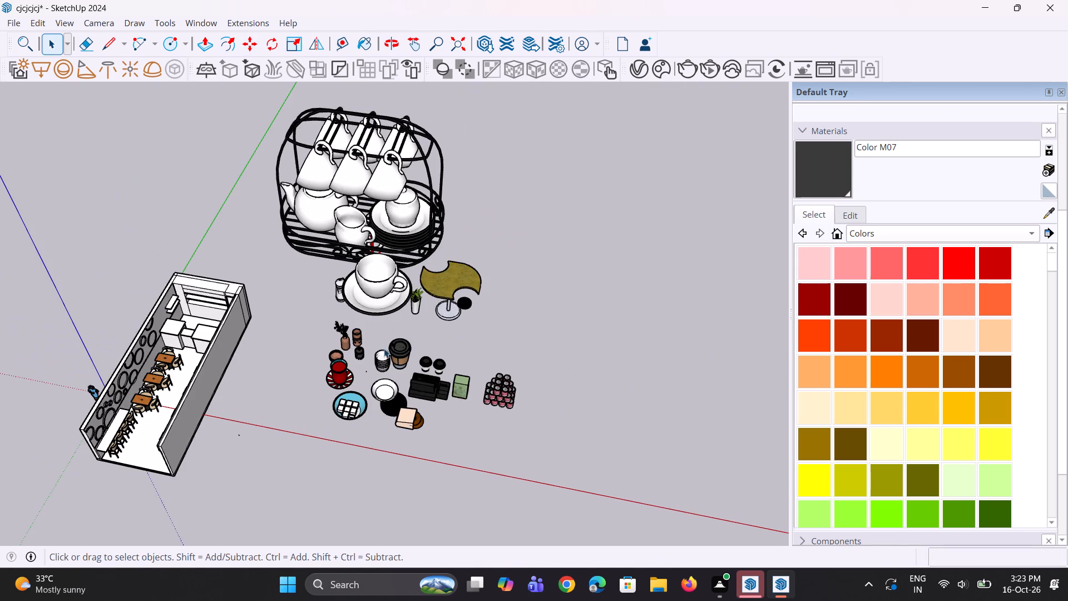
left_click(382, 243)
scroll(376, 312, "up", 1)
key("s")
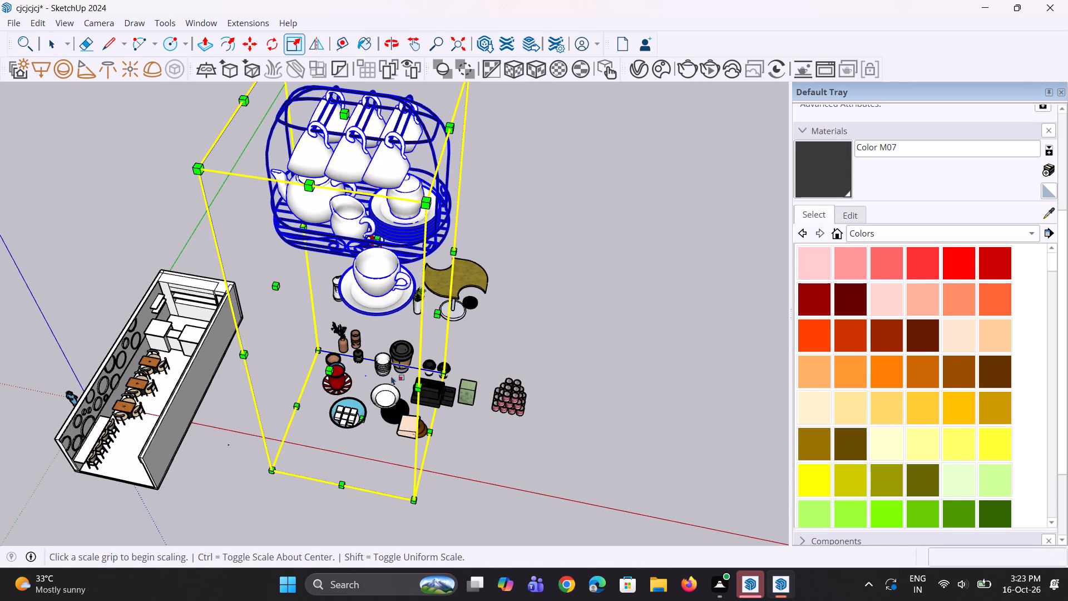
left_click(416, 503)
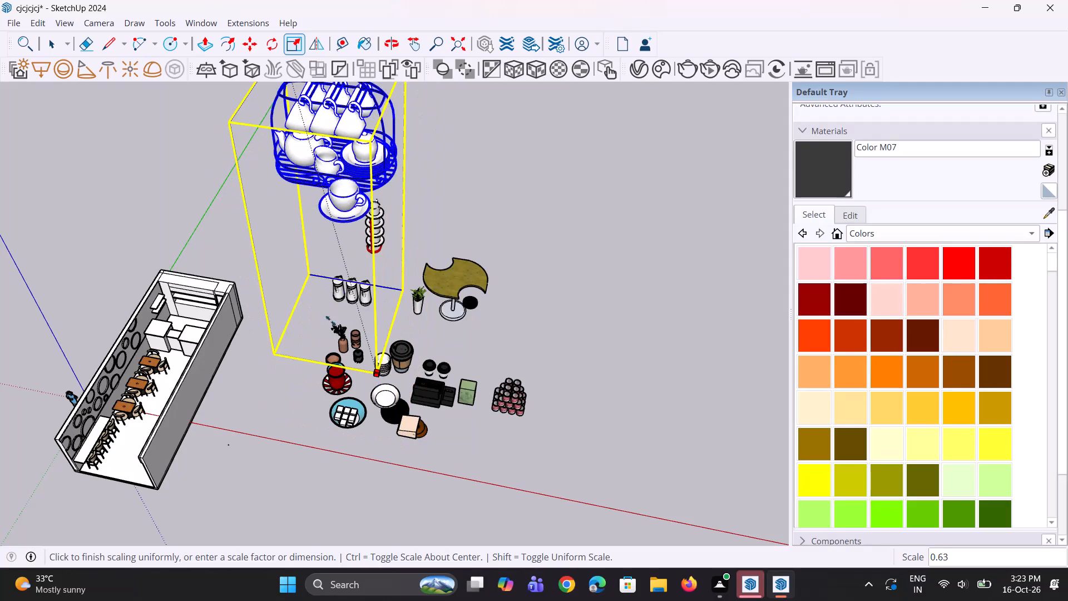
left_click(297, 197)
scroll(373, 422, "down", 4)
left_click(315, 189)
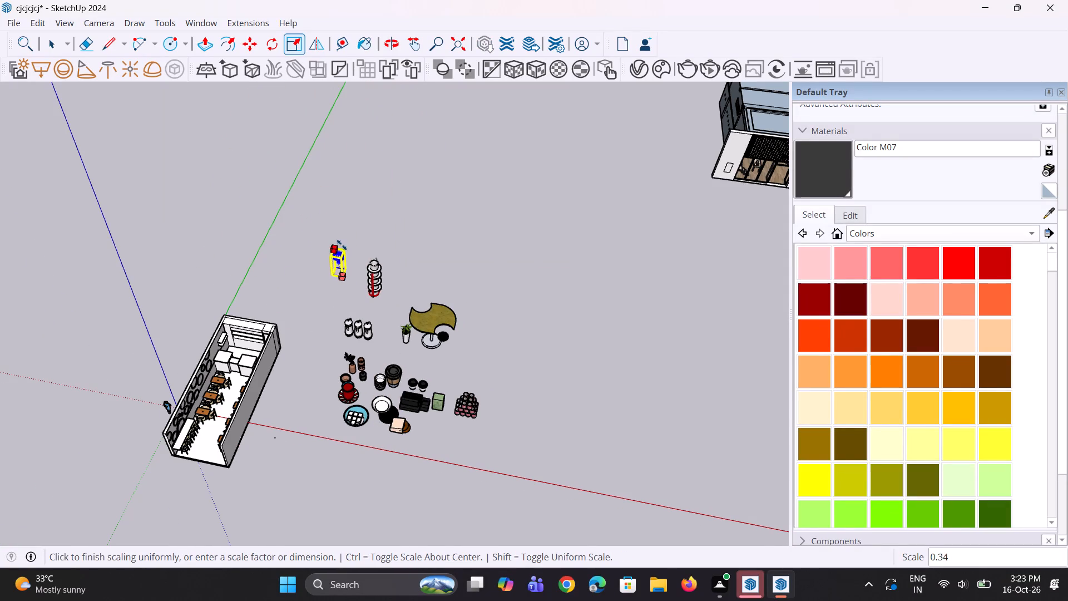
left_click(342, 234)
scroll(349, 277, "up", 2)
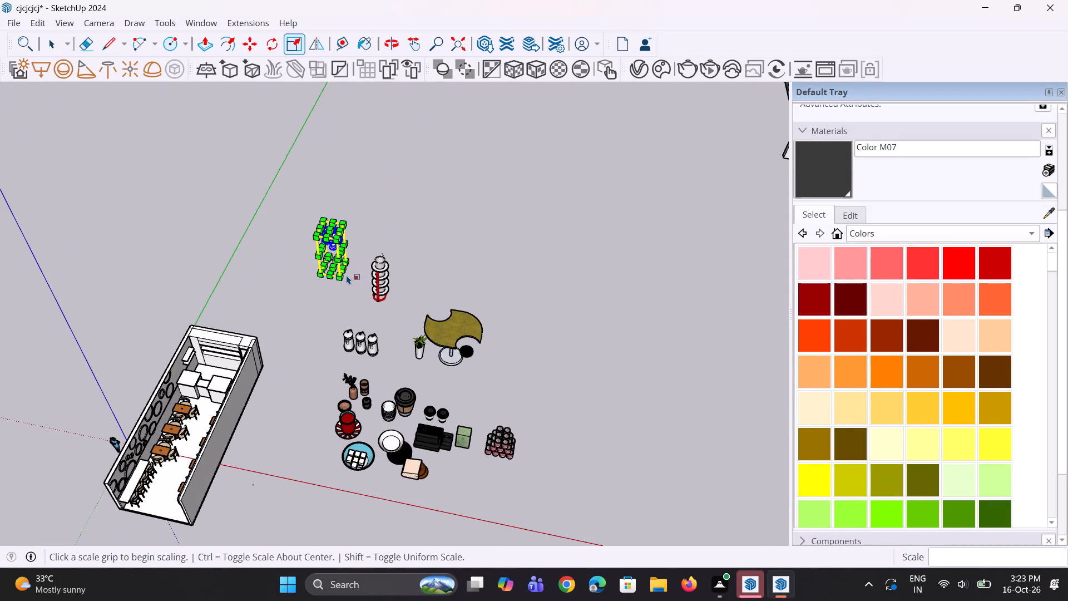
Move the reduced tea set rack about 45' 6" to the ground beside the table and the stacked cans.
key("m")
left_click(342, 277)
scroll(428, 521, "up", 5)
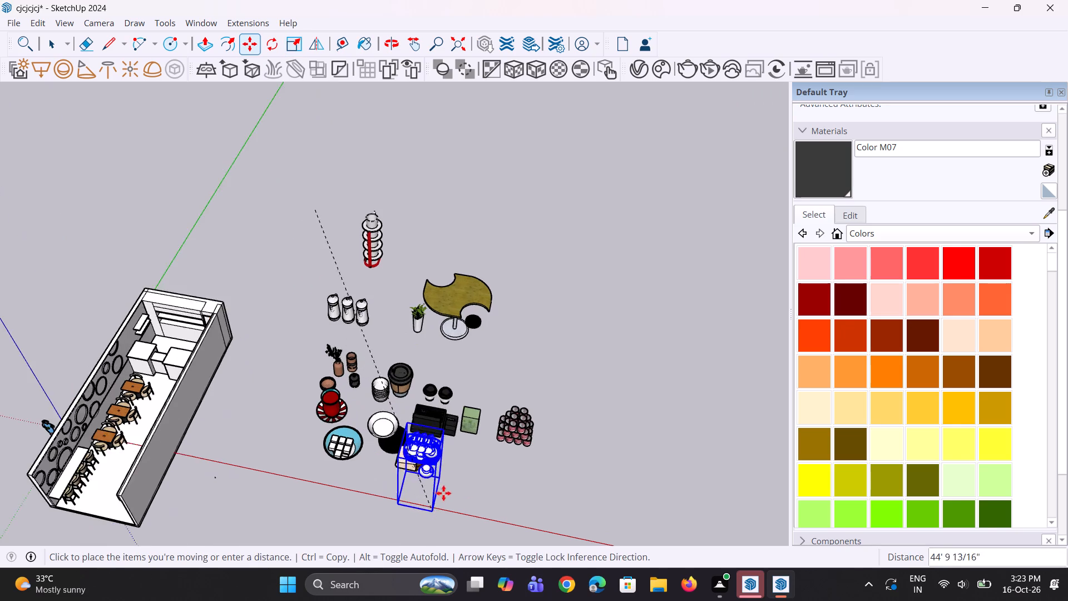
scroll(454, 461, "up", 4)
left_click(577, 508)
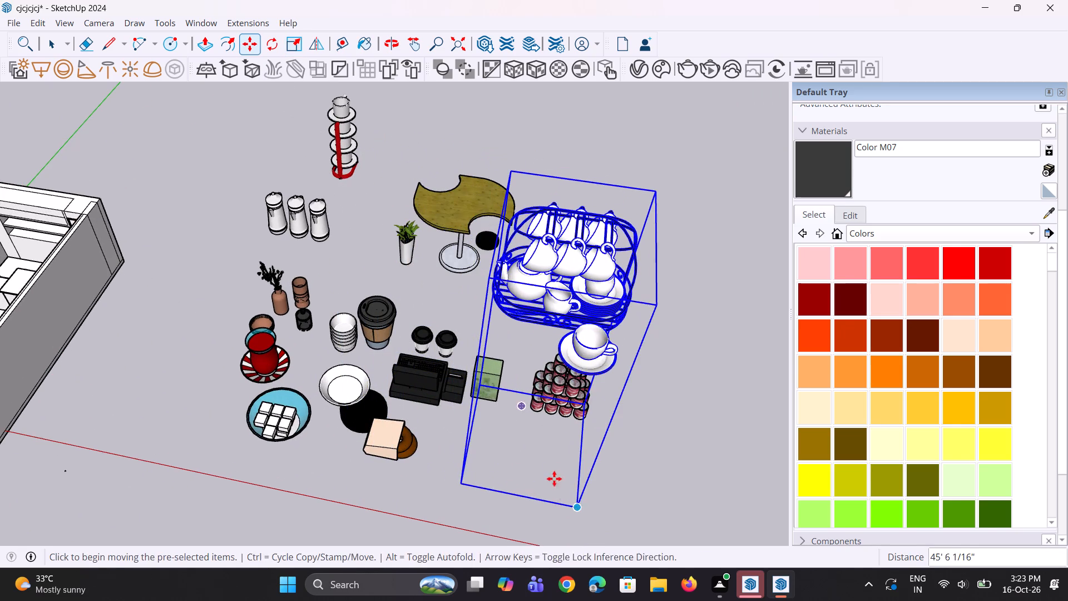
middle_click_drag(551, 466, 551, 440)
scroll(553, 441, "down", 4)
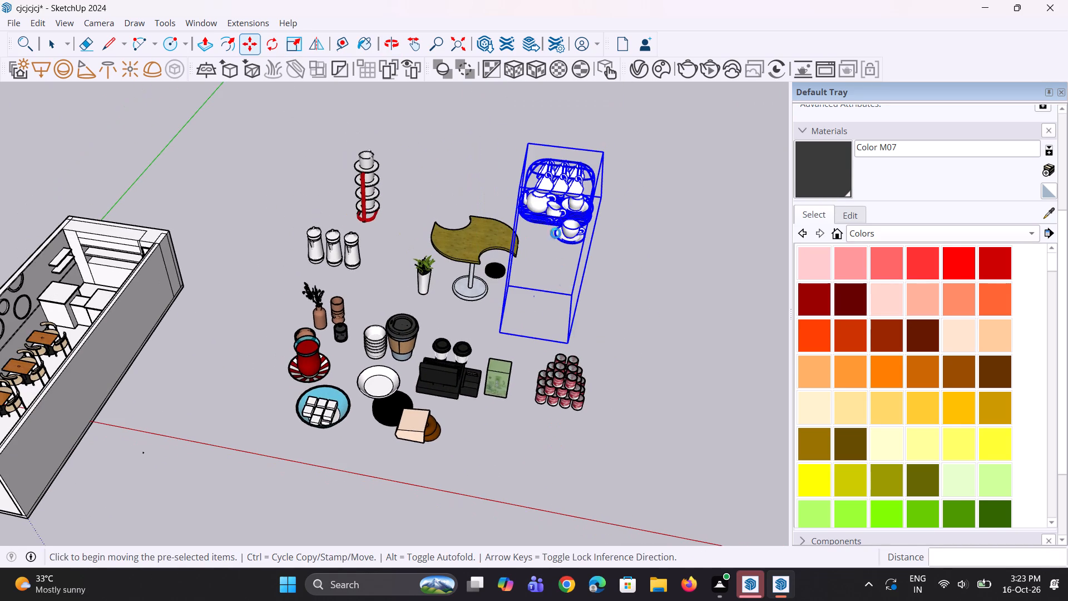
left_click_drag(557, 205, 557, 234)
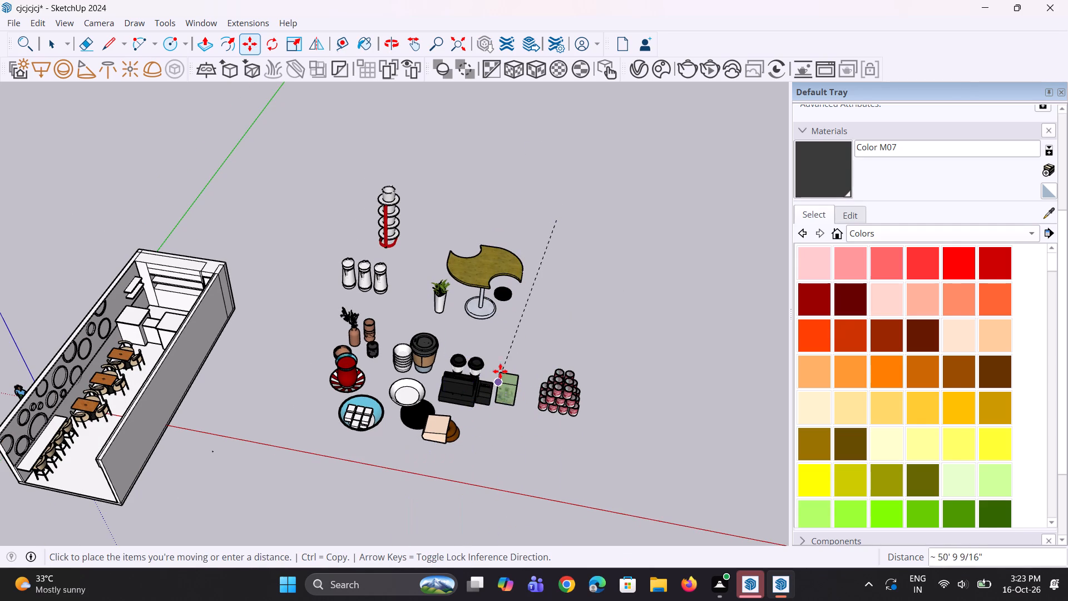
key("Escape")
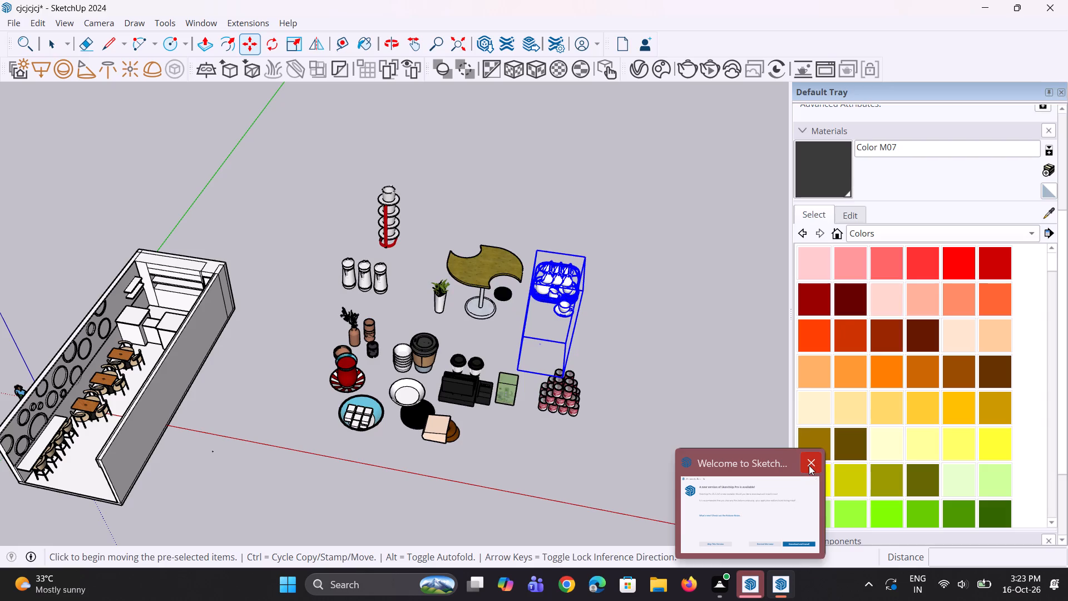
Close the extra Welcome to SketchUp window to return to the café model.
left_click(809, 465)
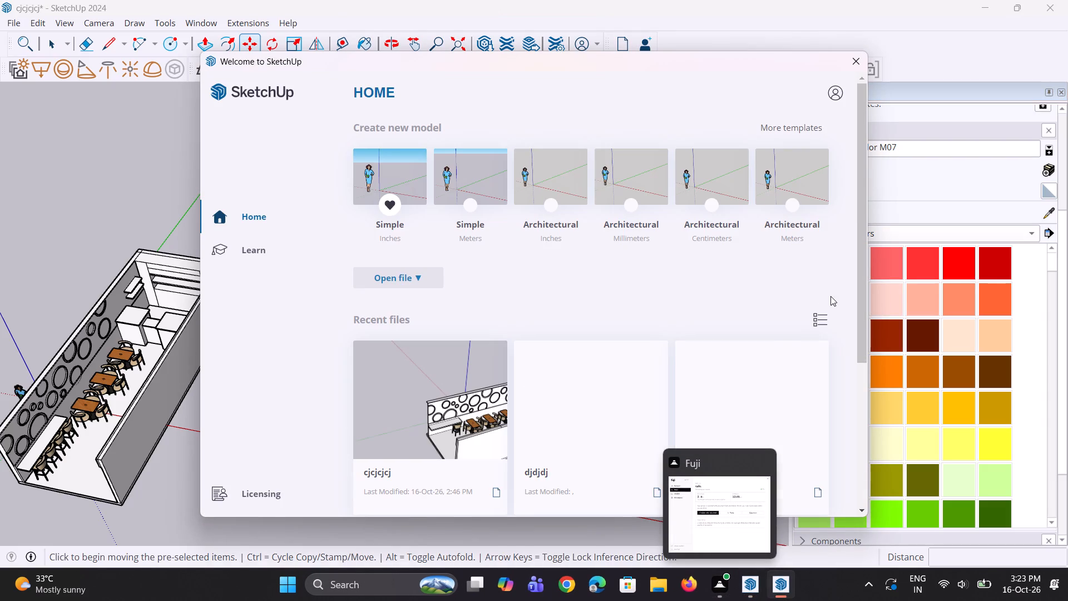
left_click(859, 67)
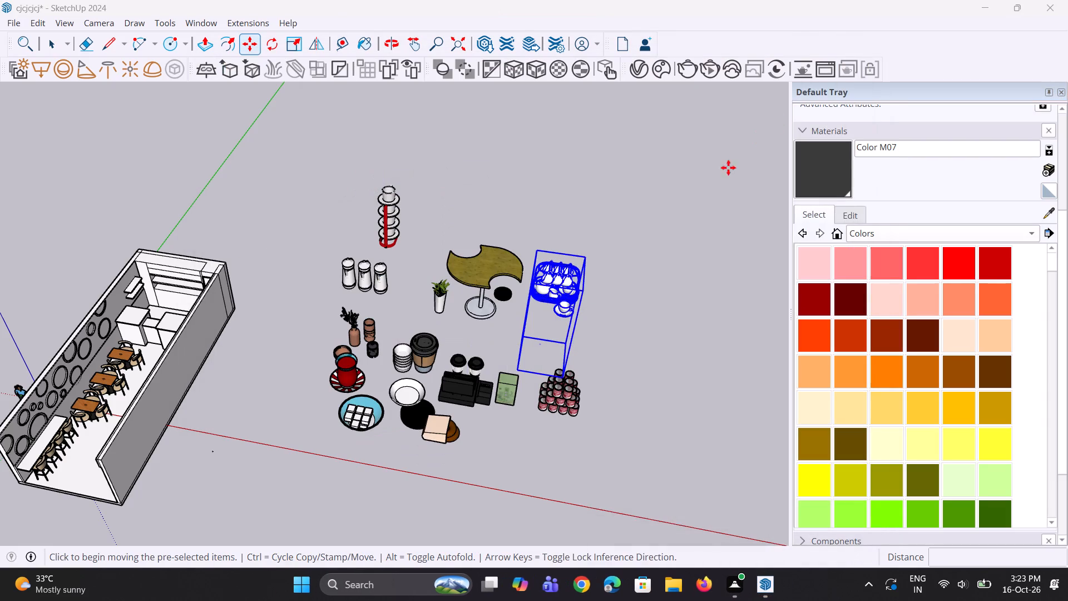
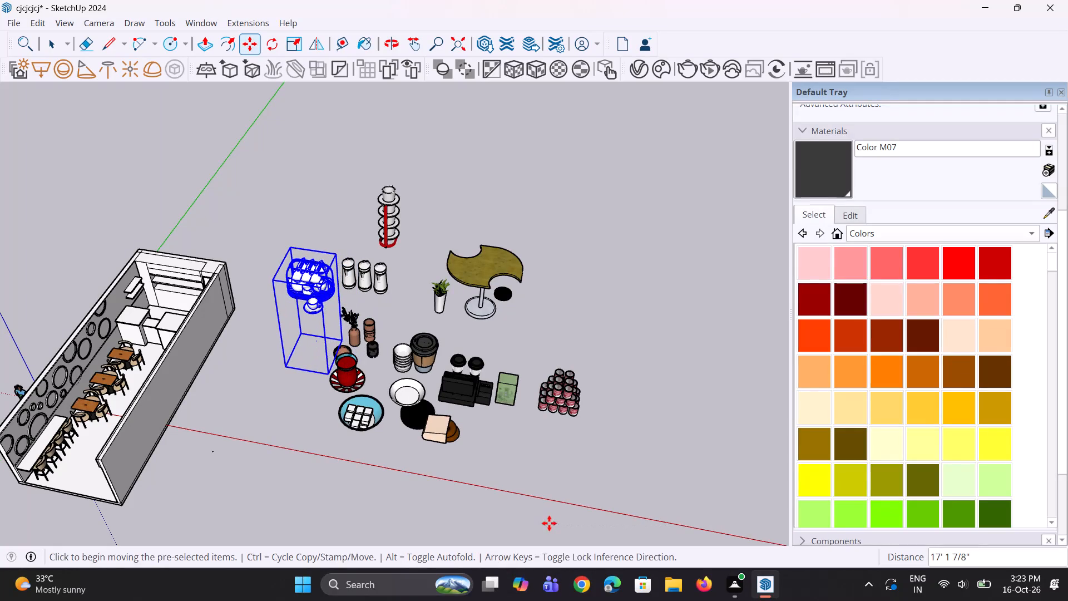
Move the distant cup rack about 22' 4" toward the group of loose café props.
key("Escape")
key("Escape")
left_click(527, 473)
middle_click_drag(513, 470, 497, 372)
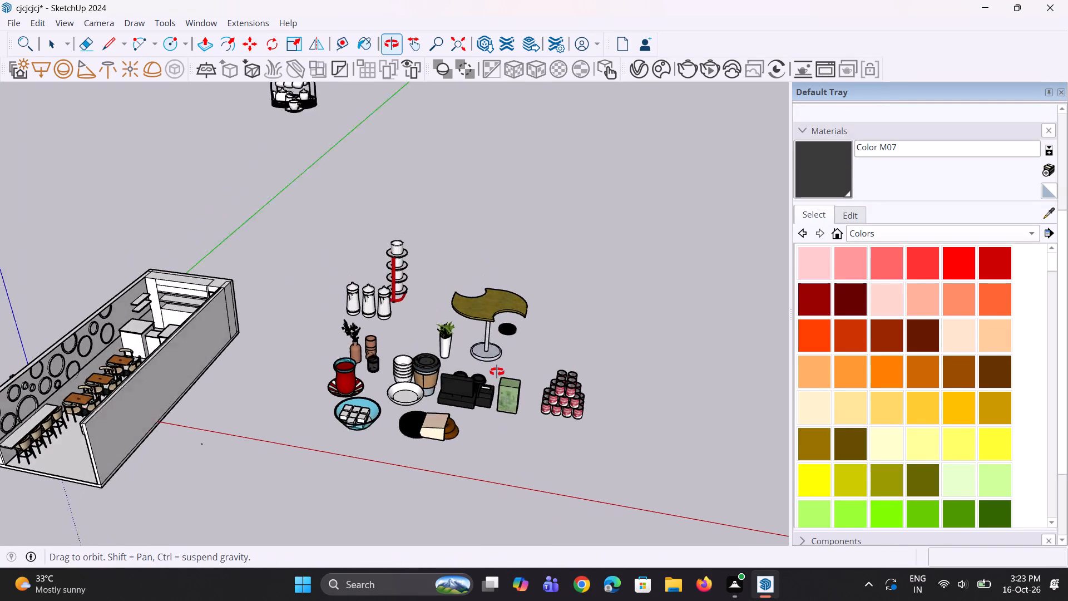
middle_click_drag(497, 372, 501, 398)
scroll(504, 404, "down", 5)
middle_click_drag(496, 430, 484, 345)
left_click(404, 174)
key("space")
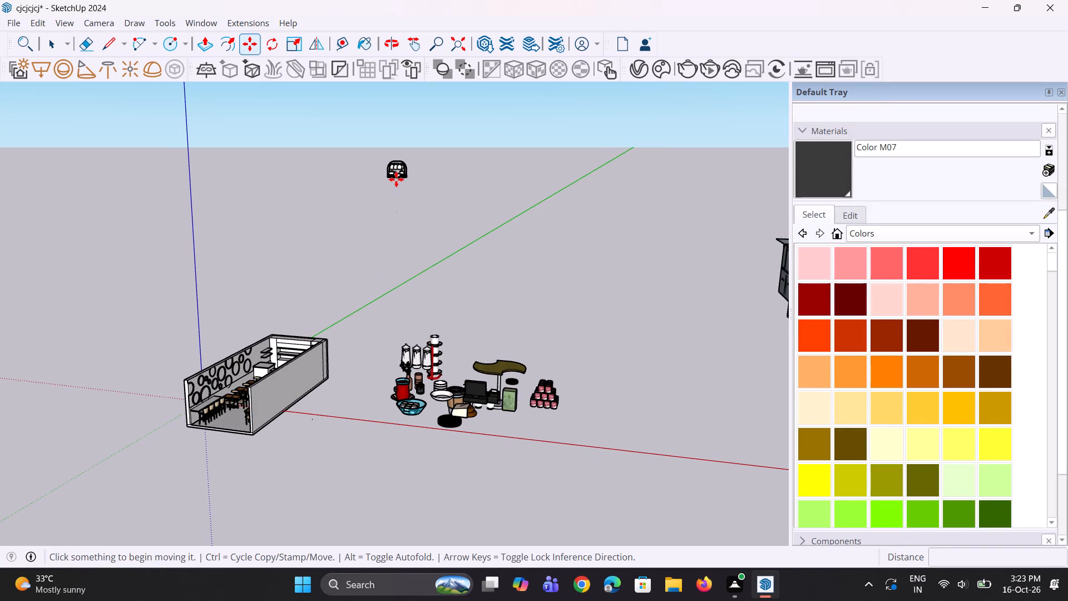
left_click(396, 178)
key("space")
left_click(393, 210)
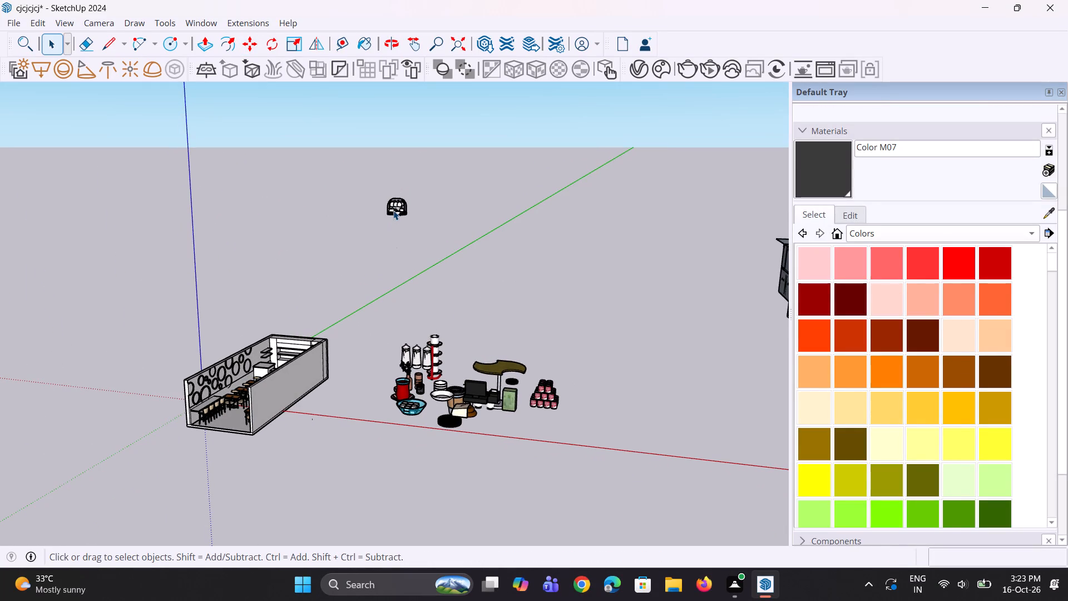
key("m")
left_click(395, 206)
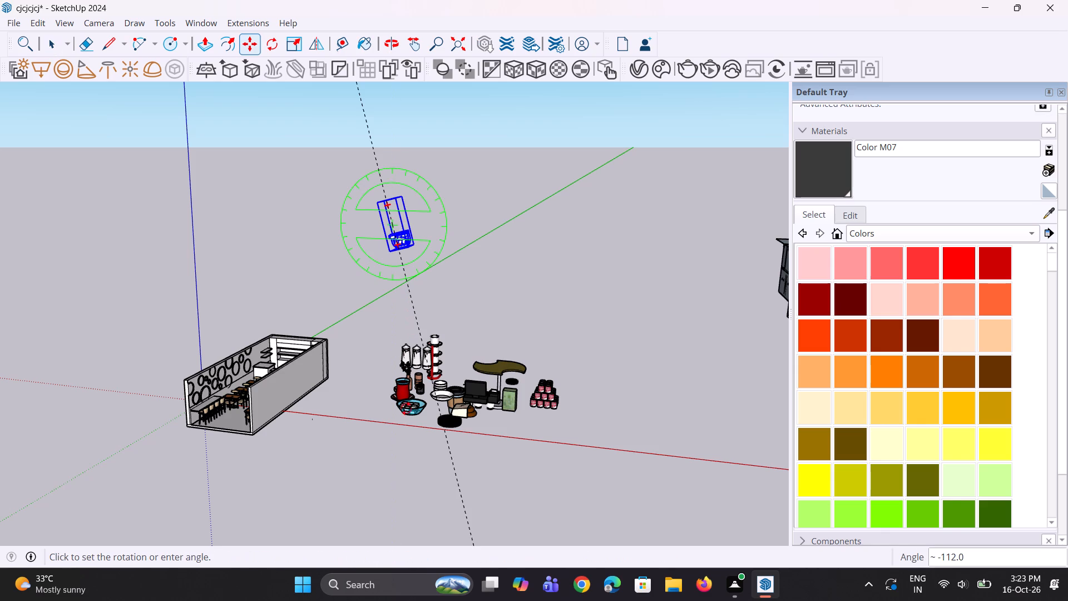
key("Escape")
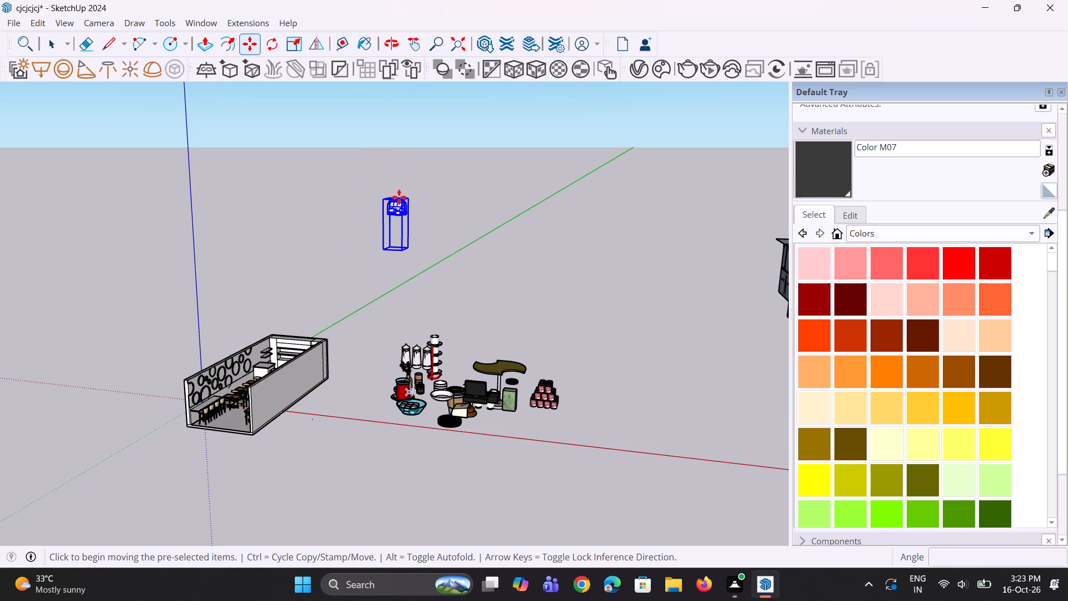
left_click(399, 197)
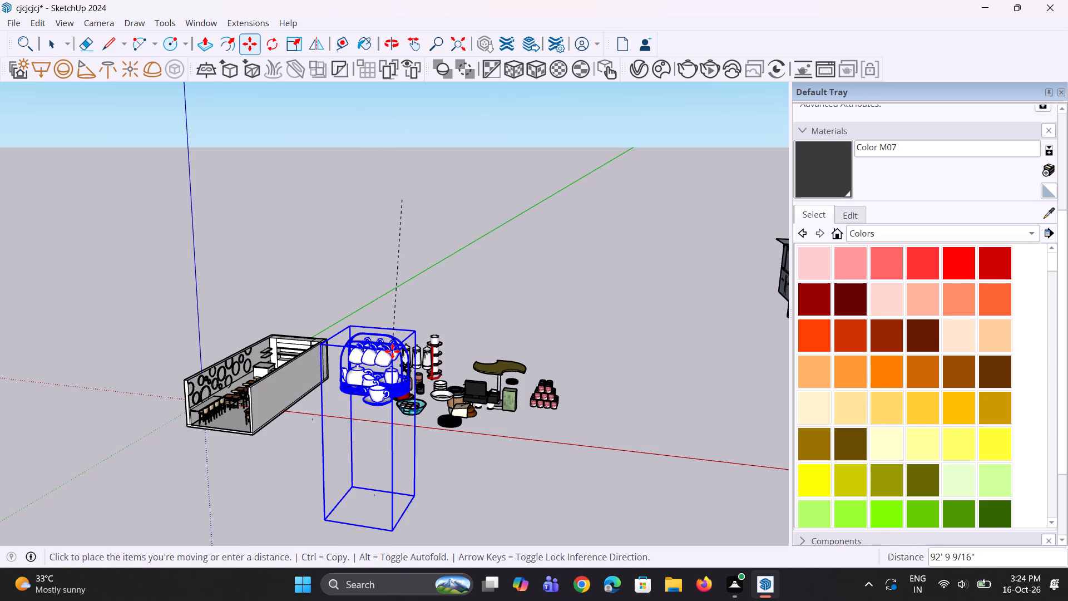
left_click(405, 331)
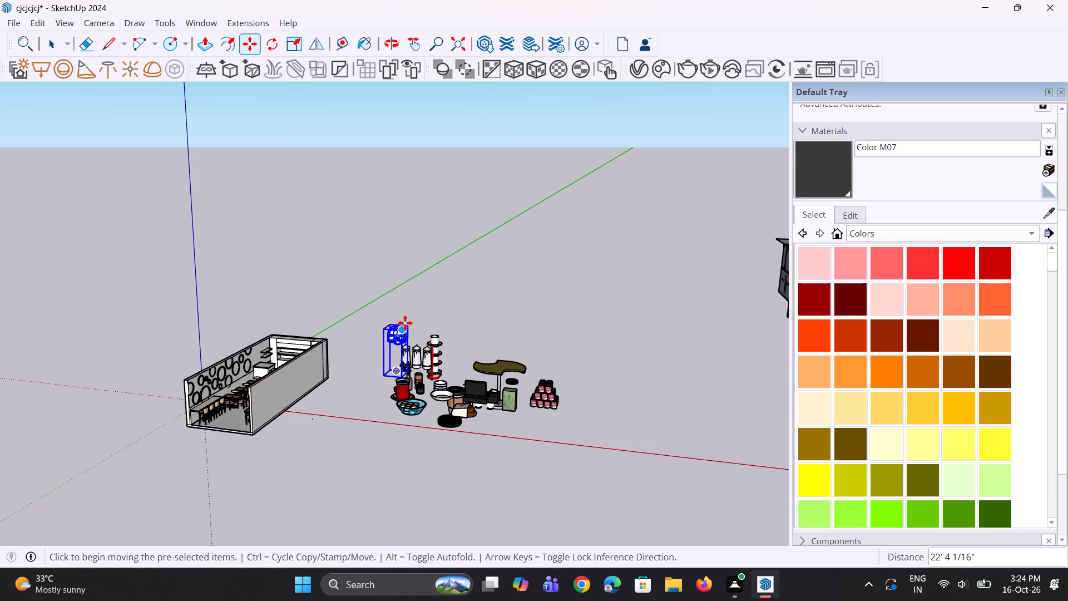
Lower the cup rack about 16' 3" along the blue axis, in front of the café props.
left_click(405, 323)
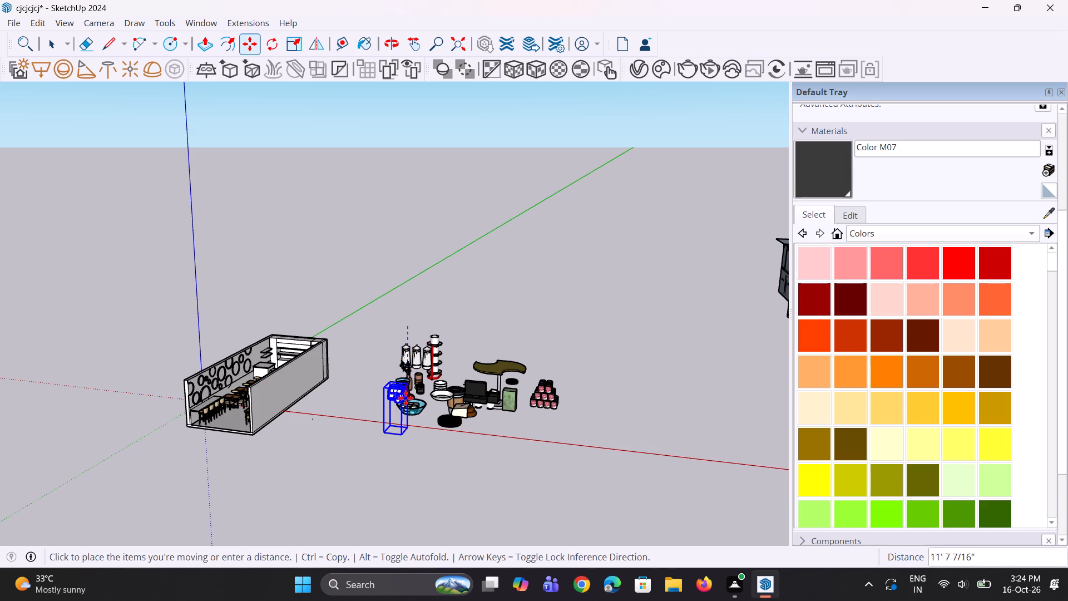
left_click(406, 413)
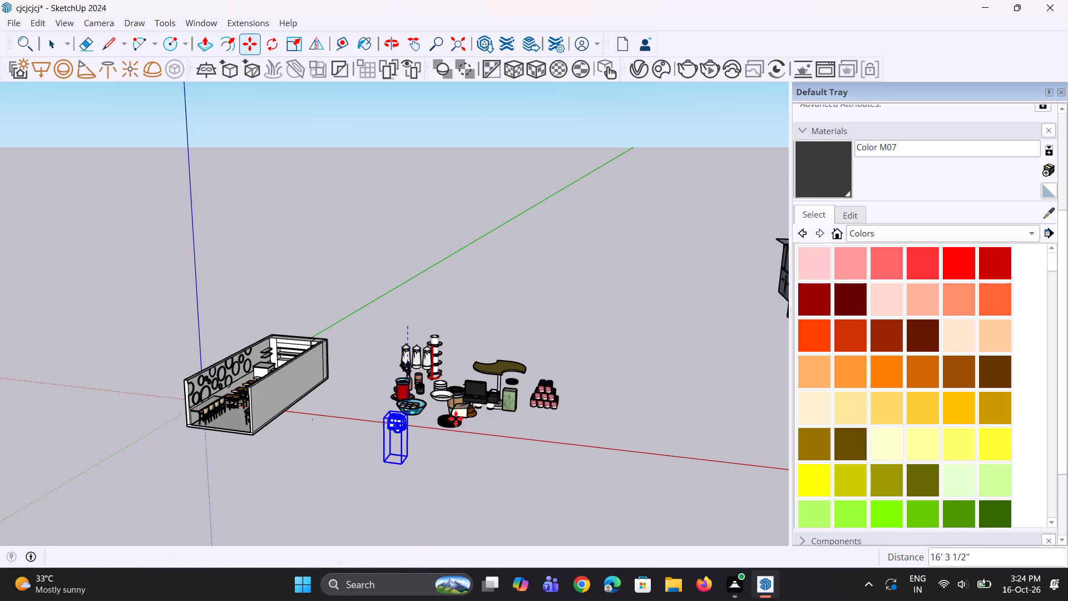
Slide the cup rack along the green axis until it stands among the café props, and clear the selection.
middle_click_drag(484, 420, 373, 455)
left_click(327, 467)
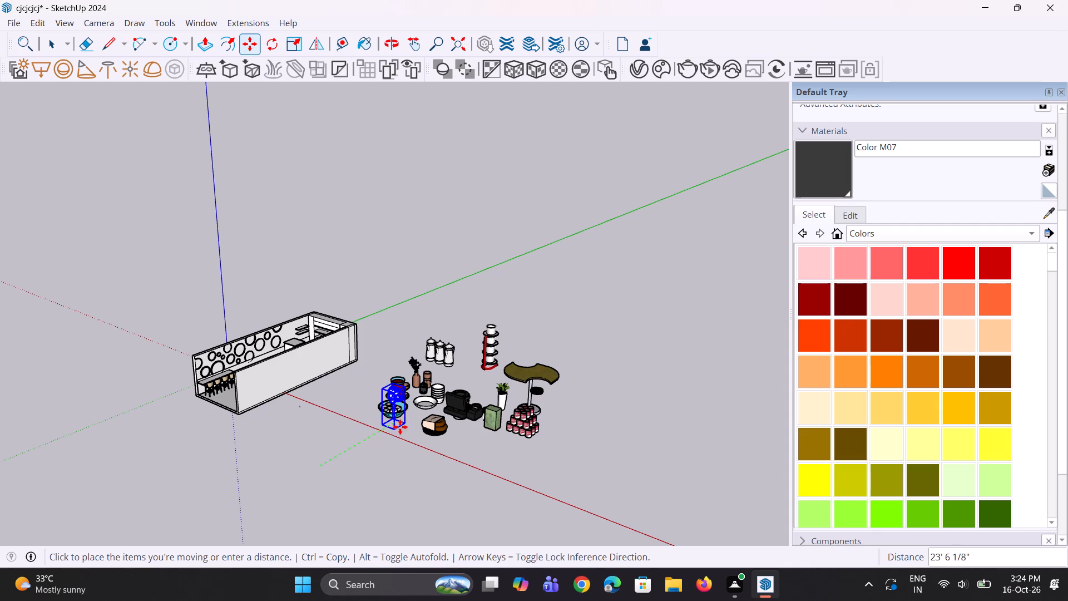
left_click(403, 433)
middle_click_drag(417, 428, 436, 418)
scroll(415, 400, "up", 5)
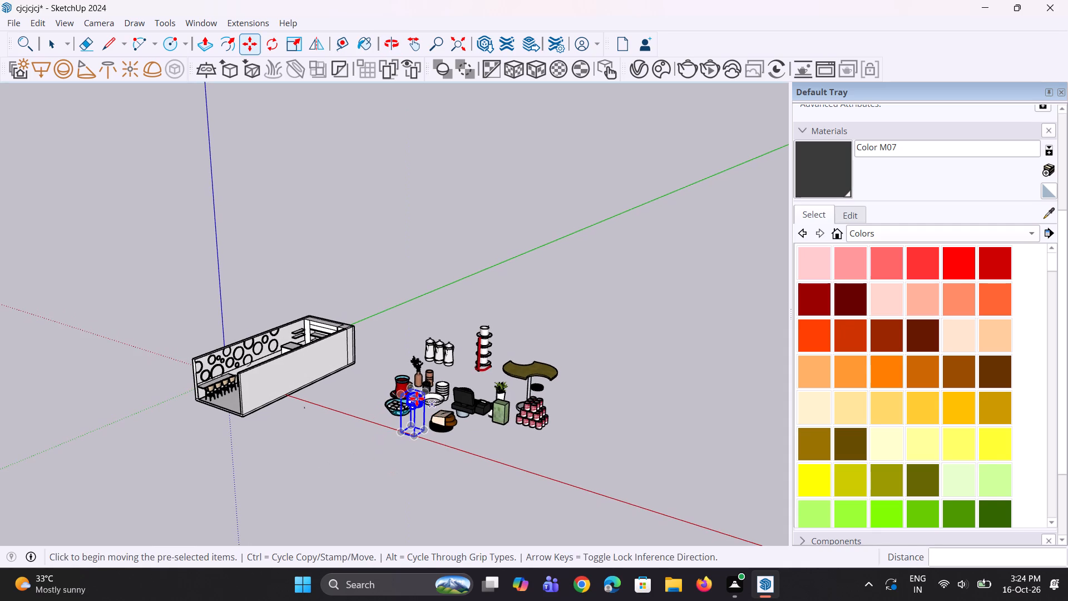
scroll(417, 398, "up", 1)
scroll(354, 402, "down", 4)
key("space")
key("space")
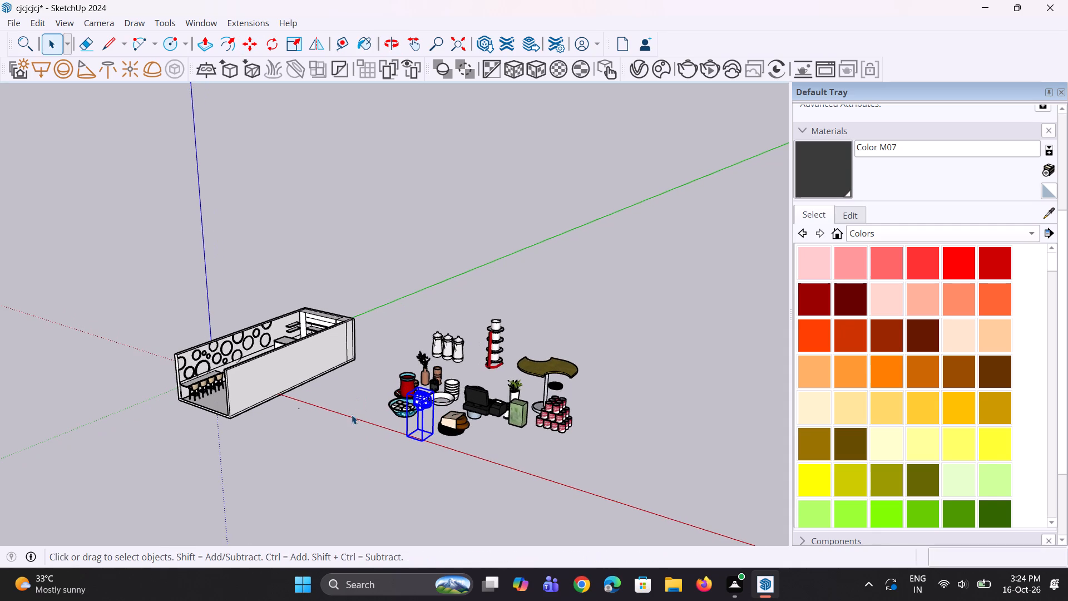
key("space")
left_click(348, 450)
Lower the cup rack about 6' 3" along the blue axis, in front of the blue bowl and bread.
scroll(333, 436, "down", 4)
middle_click_drag(378, 439, 423, 401)
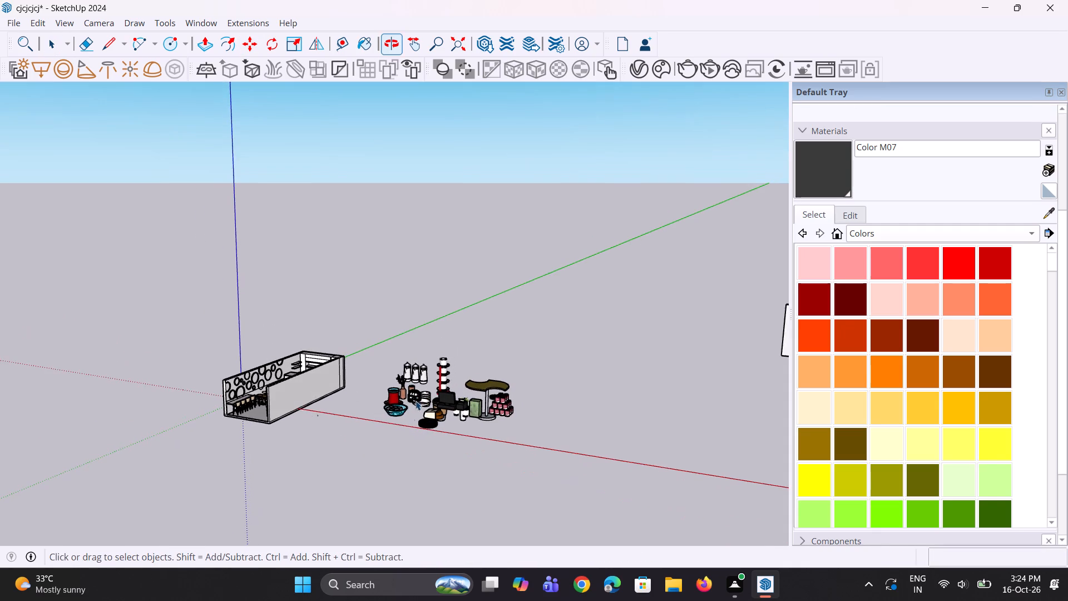
scroll(415, 401, "up", 3)
left_click(416, 398)
scroll(414, 406, "up", 6)
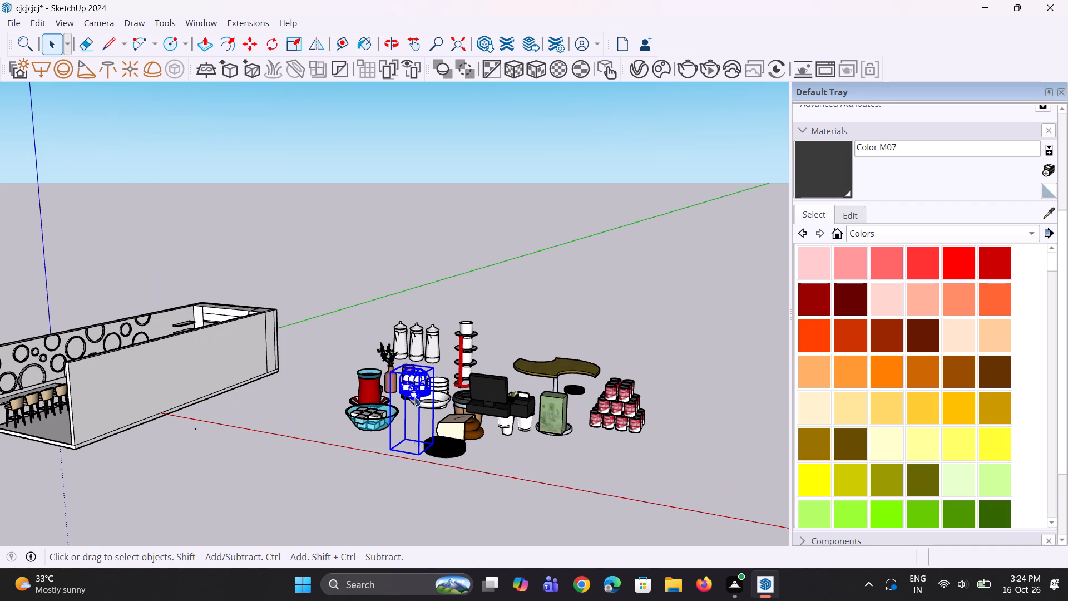
key("m")
scroll(411, 350, "up", 3)
left_click(407, 375)
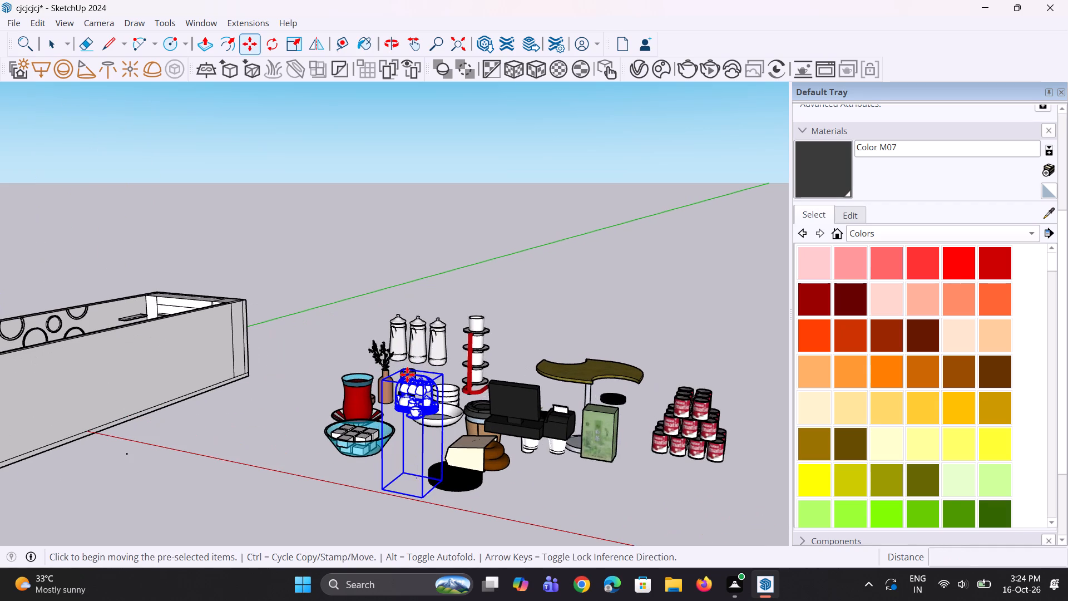
left_click(402, 449)
middle_click_drag(439, 456, 421, 455)
key("space")
key("space")
left_click(590, 299)
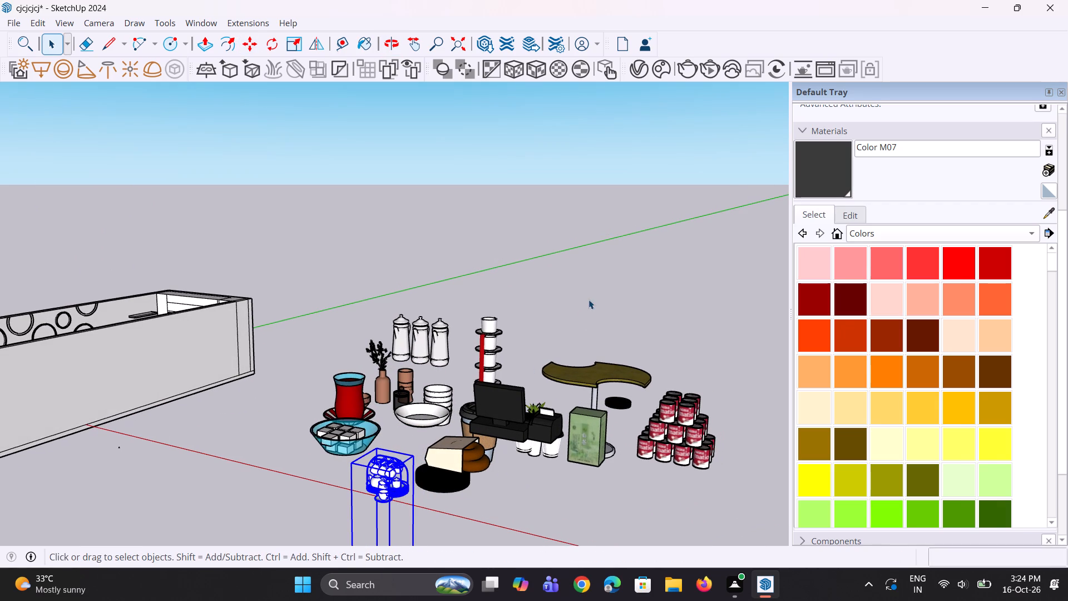
Explode the coffee shop model so that its furniture and equipment can be selected separately.
scroll(379, 273, "down", 5)
middle_click_drag(386, 298, 407, 319)
scroll(310, 322, "down", 4)
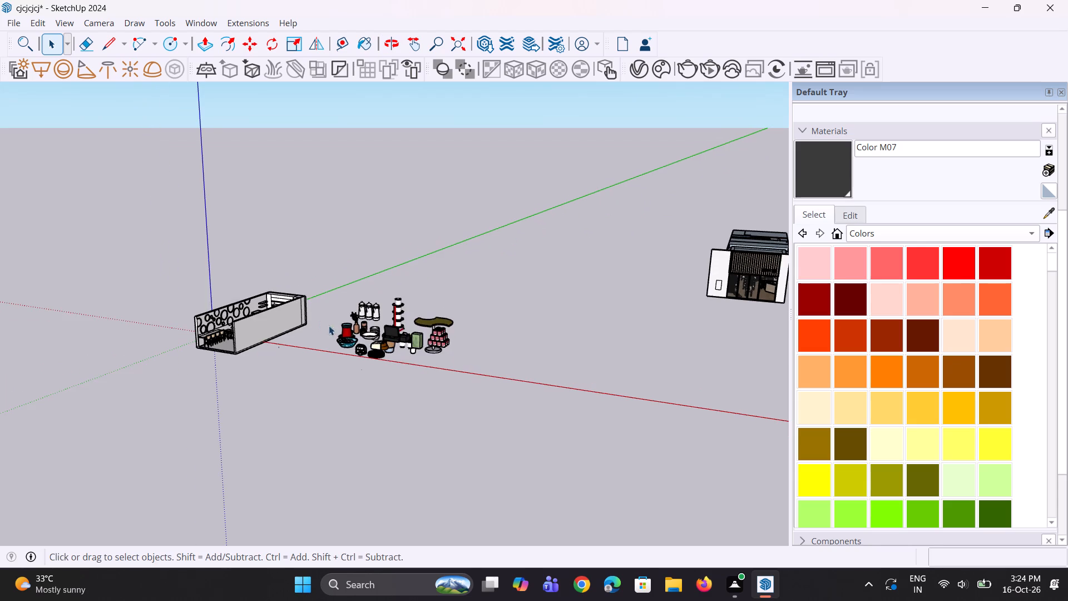
middle_click_drag(370, 339, 379, 339)
scroll(814, 263, "up", 3)
scroll(757, 281, "up", 7)
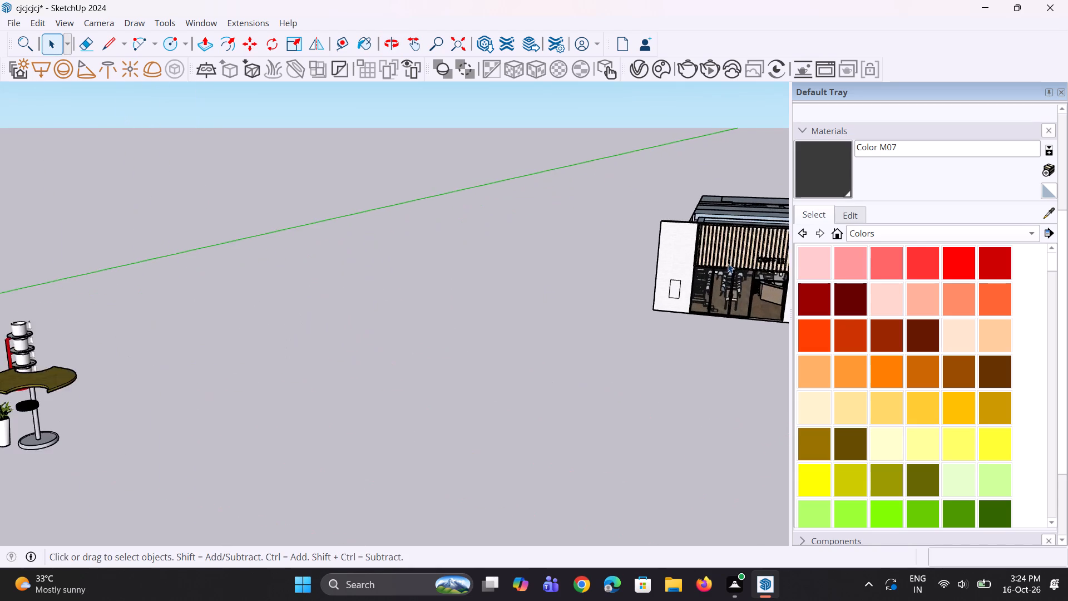
scroll(736, 274, "up", 12)
scroll(464, 265, "down", 9)
scroll(500, 270, "up", 18)
middle_click_drag(609, 294, 643, 313)
scroll(699, 221, "up", 5)
scroll(590, 229, "down", 4)
middle_click_drag(654, 216, 688, 203)
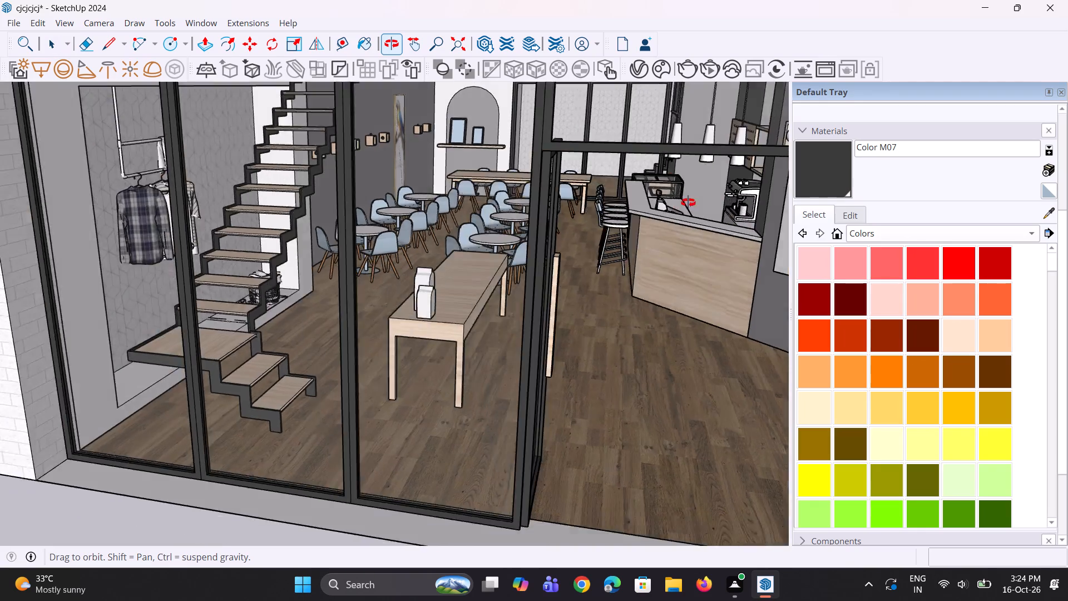
middle_click_drag(688, 203, 659, 208)
scroll(725, 189, "up", 6)
left_click(743, 180)
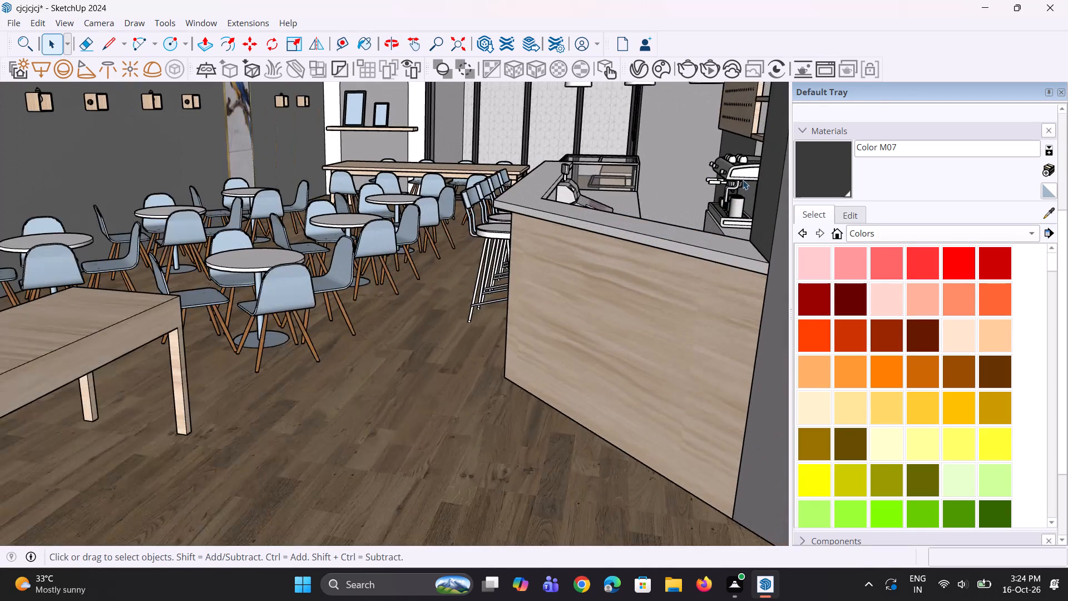
scroll(723, 191, "up", 2)
right_click(722, 191)
left_click(751, 306)
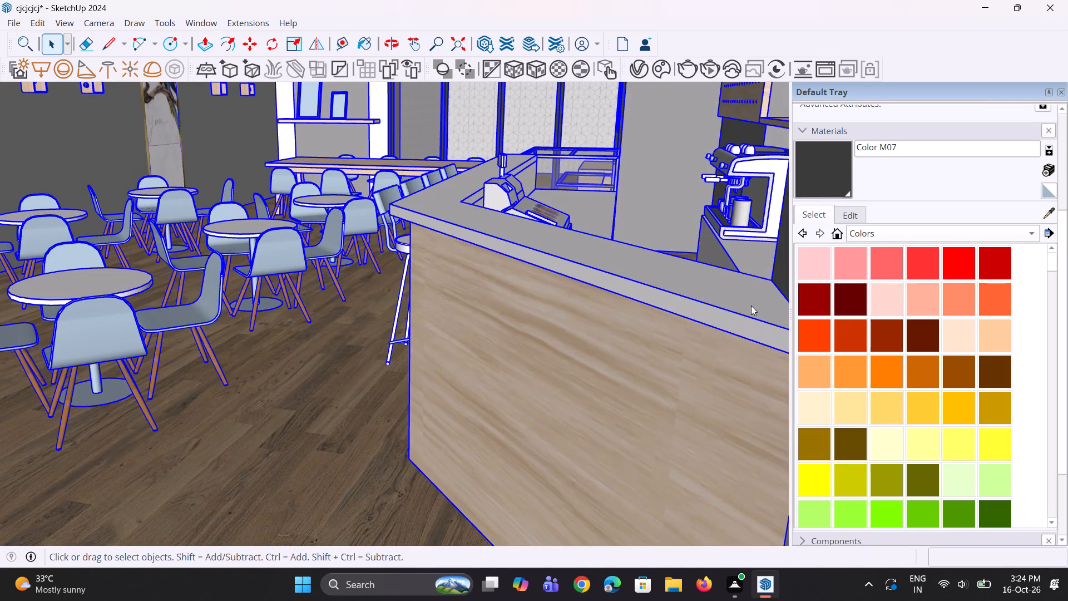
Move the espresso machine about 195' 9" from behind the coffee shop counter to the group of loose café props.
key("space")
left_click(751, 173)
left_click(741, 187)
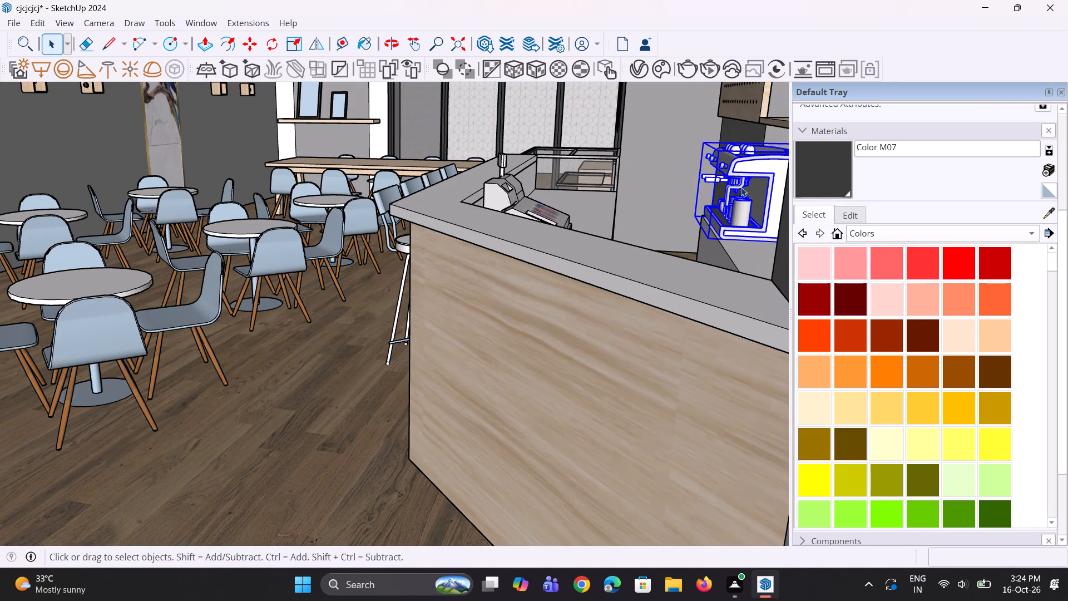
key("m")
left_click(727, 203)
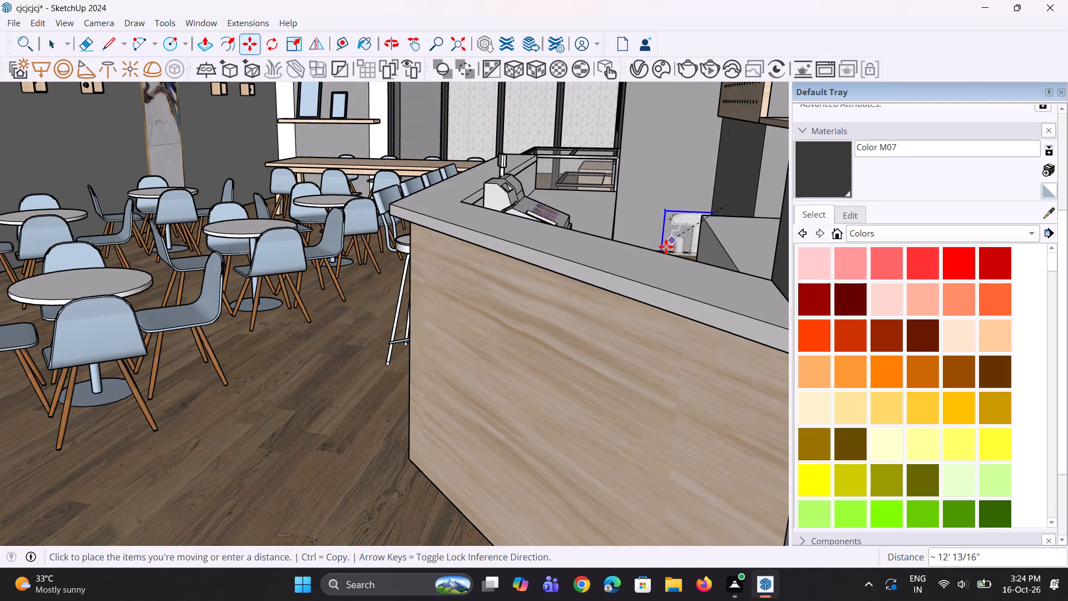
scroll(644, 255, "down", 17)
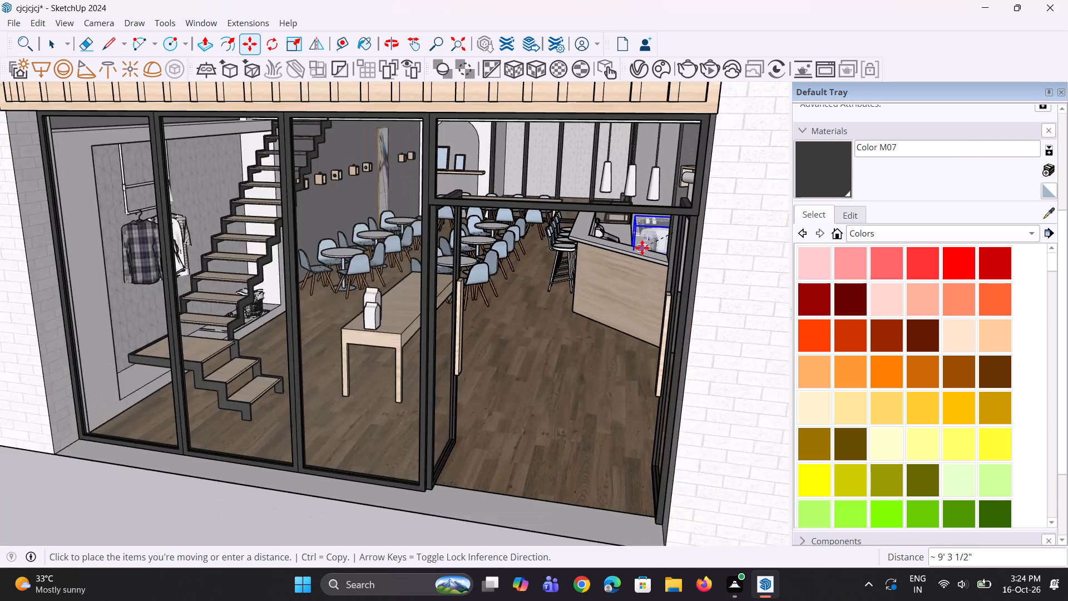
scroll(642, 248, "down", 15)
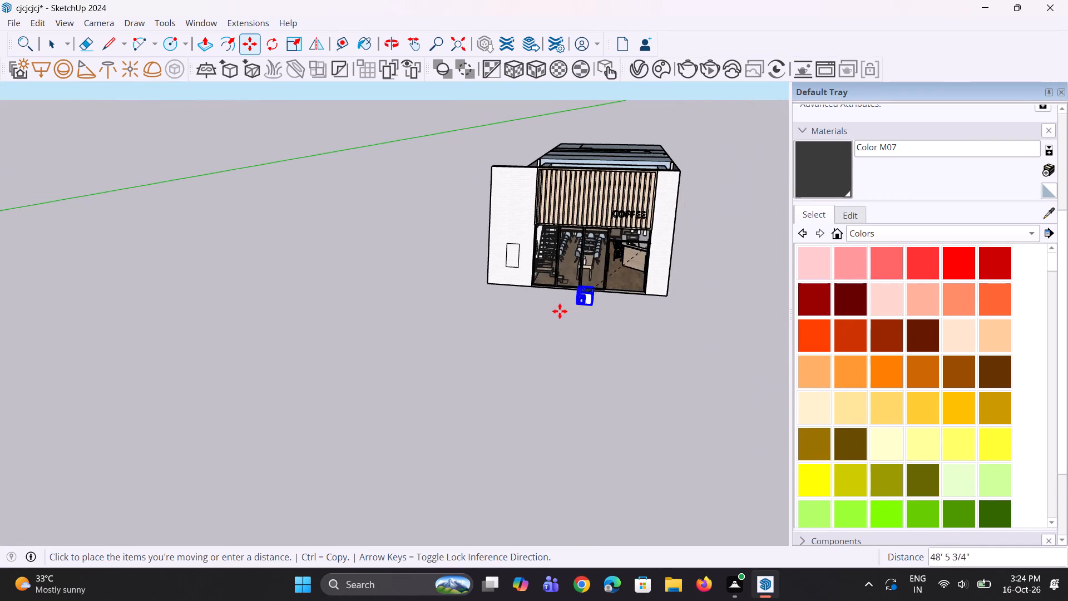
scroll(558, 312, "down", 15)
scroll(305, 382, "up", 3)
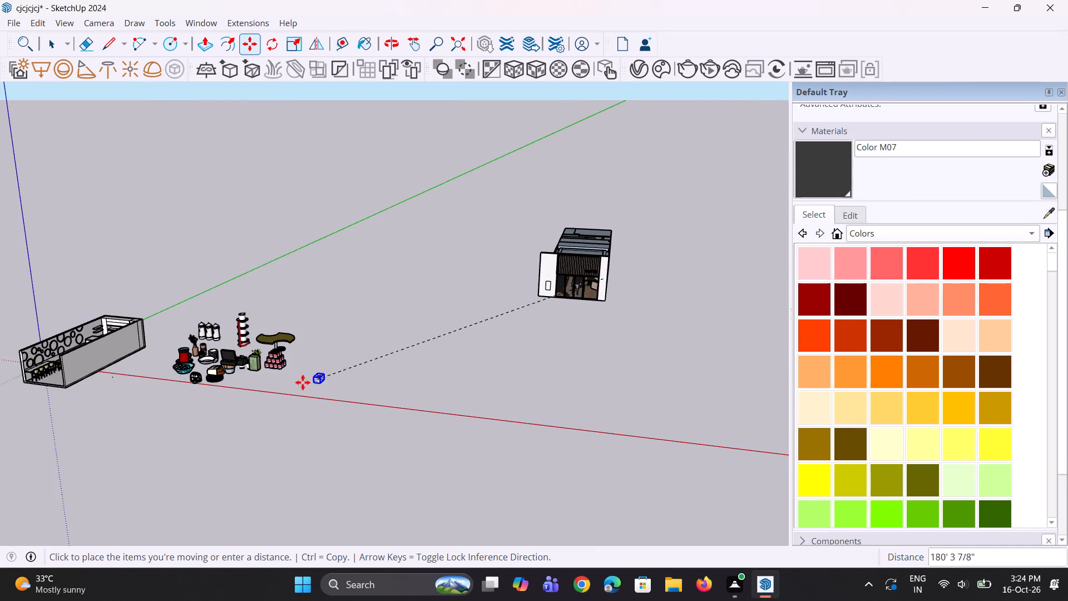
scroll(303, 382, "up", 1)
scroll(225, 381, "up", 8)
left_click(210, 373)
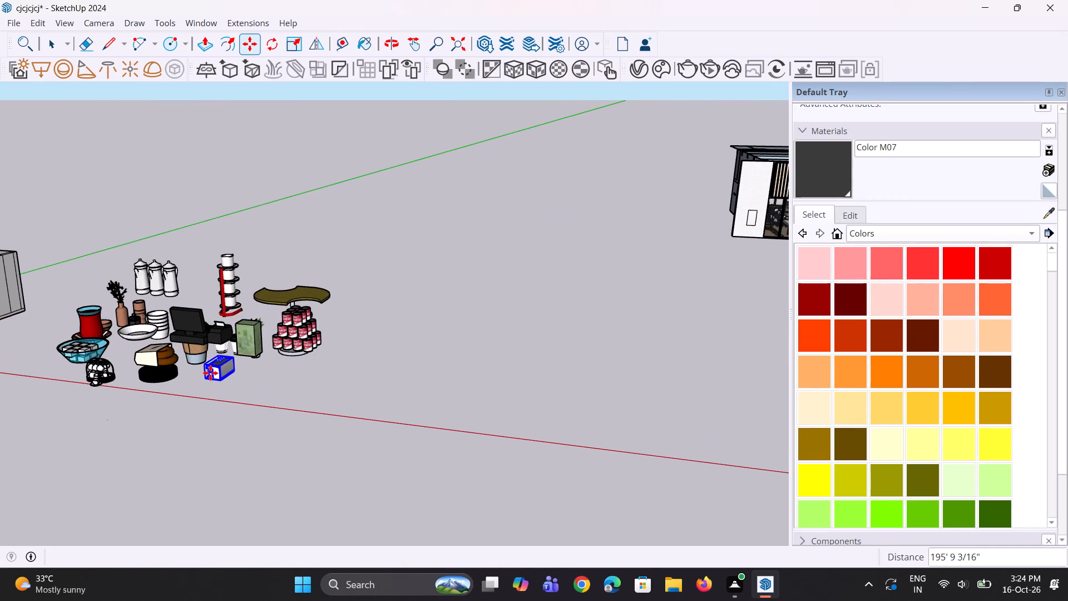
scroll(317, 370, "up", 3)
key("space")
key("space")
left_click(324, 351)
Explode the wall niche group behind the long table with the paper bags inside the coffee shop entrance.
scroll(304, 364, "down", 4)
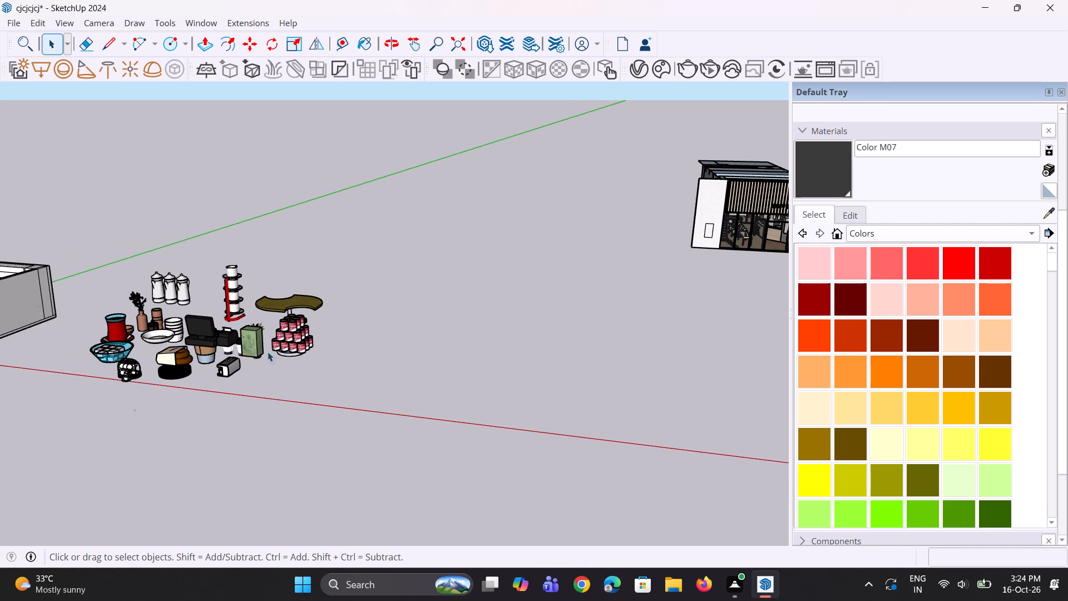
scroll(783, 252, "up", 4)
scroll(740, 218, "up", 13)
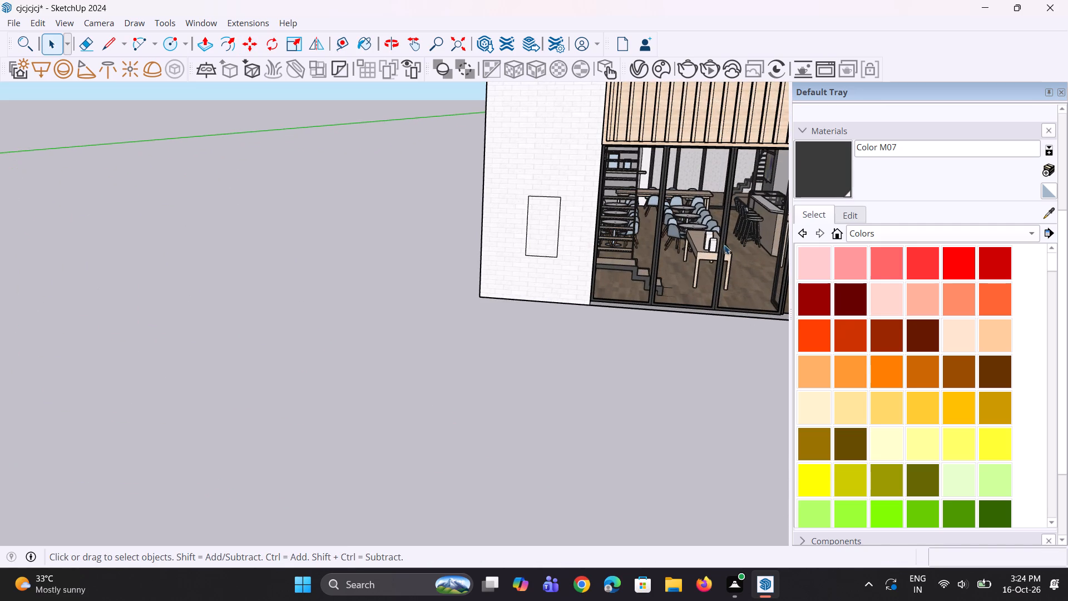
left_click(715, 244)
scroll(686, 229, "up", 5)
middle_click_drag(725, 239, 637, 229)
scroll(657, 262, "up", 3)
left_click(662, 257)
scroll(665, 248, "up", 2)
left_click(667, 255)
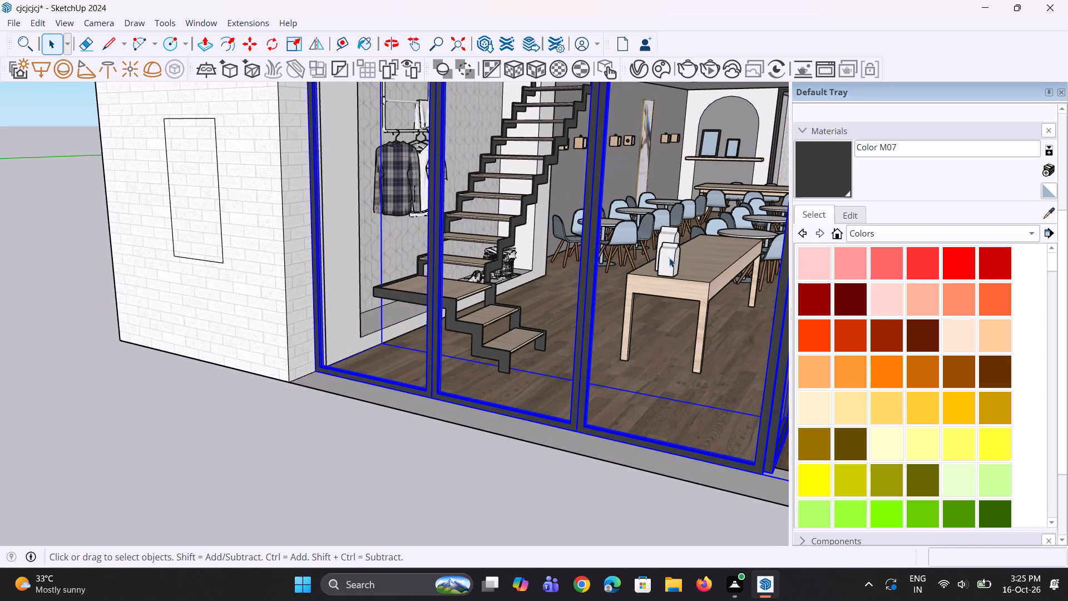
left_click(669, 258)
scroll(661, 286, "down", 6)
scroll(762, 312, "up", 1)
middle_click_drag(762, 312, 672, 313)
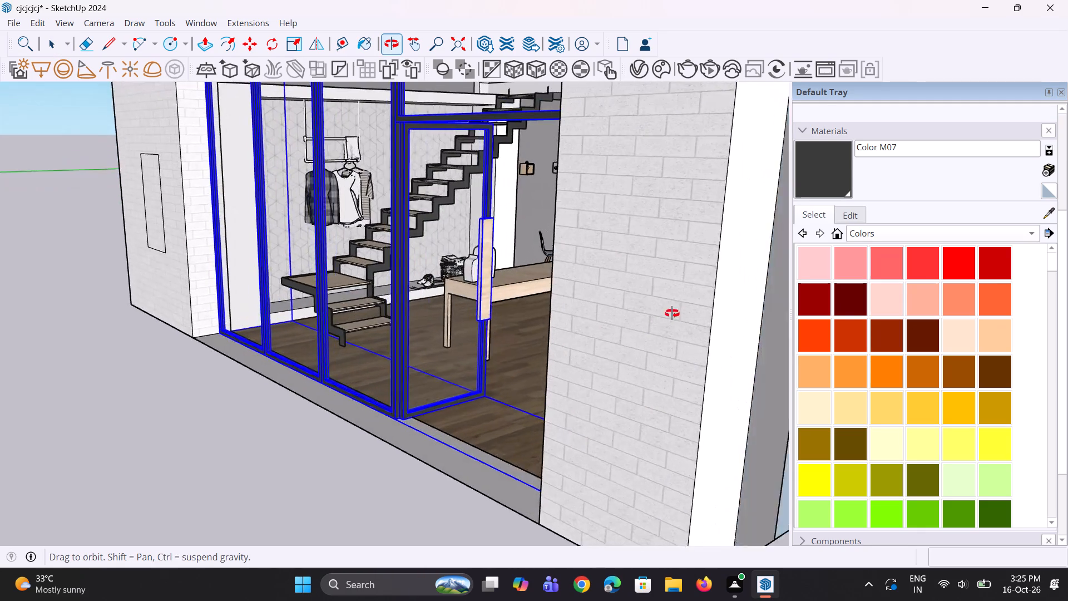
middle_click_drag(672, 313, 676, 315)
scroll(591, 290, "up", 4)
scroll(518, 265, "up", 3)
left_click(425, 267)
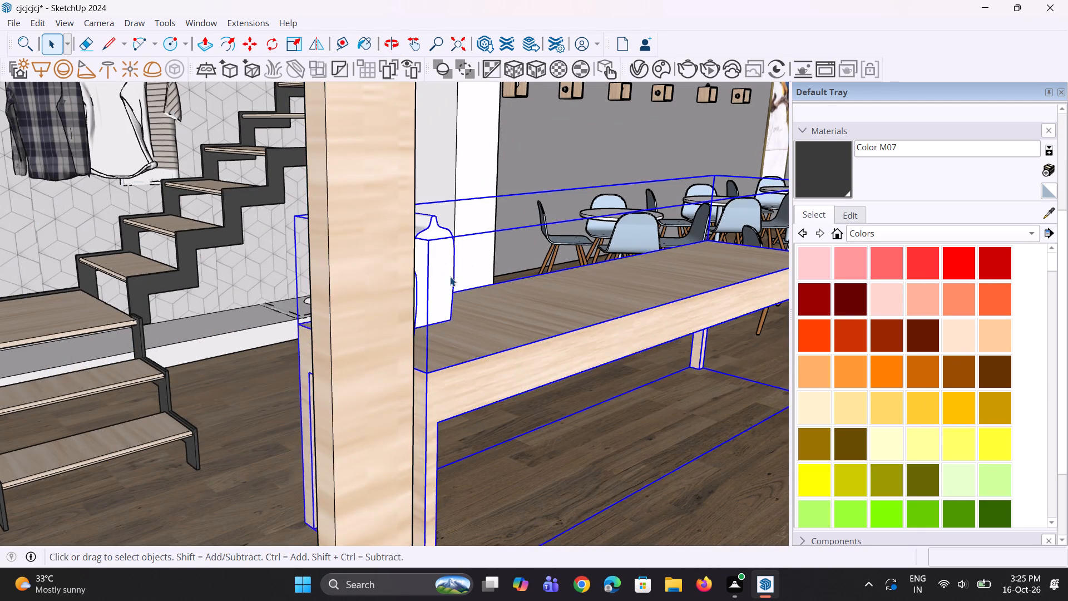
scroll(453, 277, "down", 5)
right_click(473, 273)
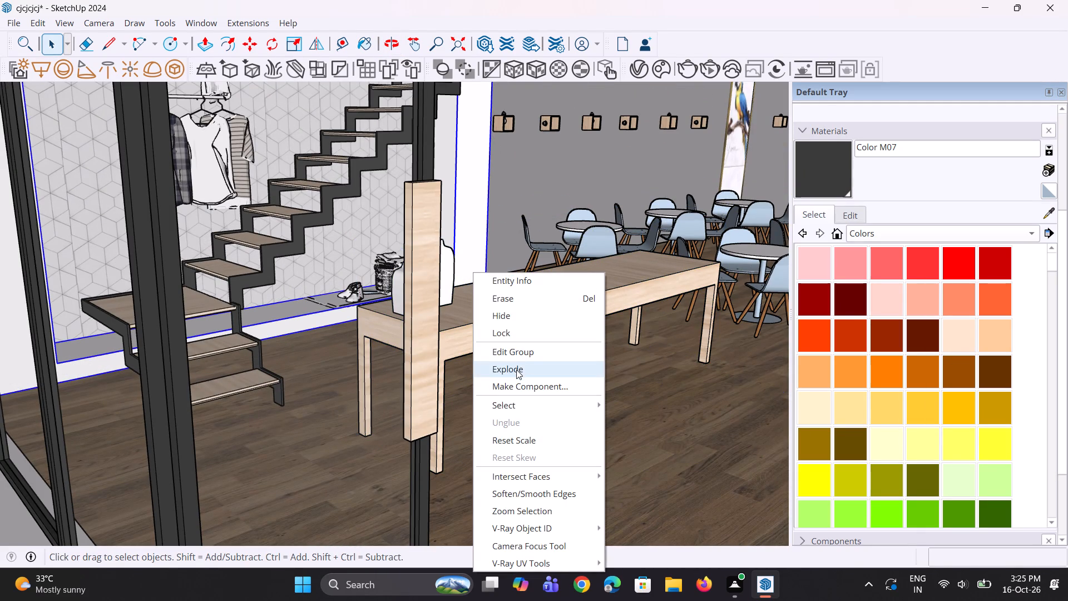
left_click(516, 370)
left_click(520, 361)
Explode the black-framed glazed entrance group in front of the long wooden table in the coffee shop.
key("space")
left_click(446, 277)
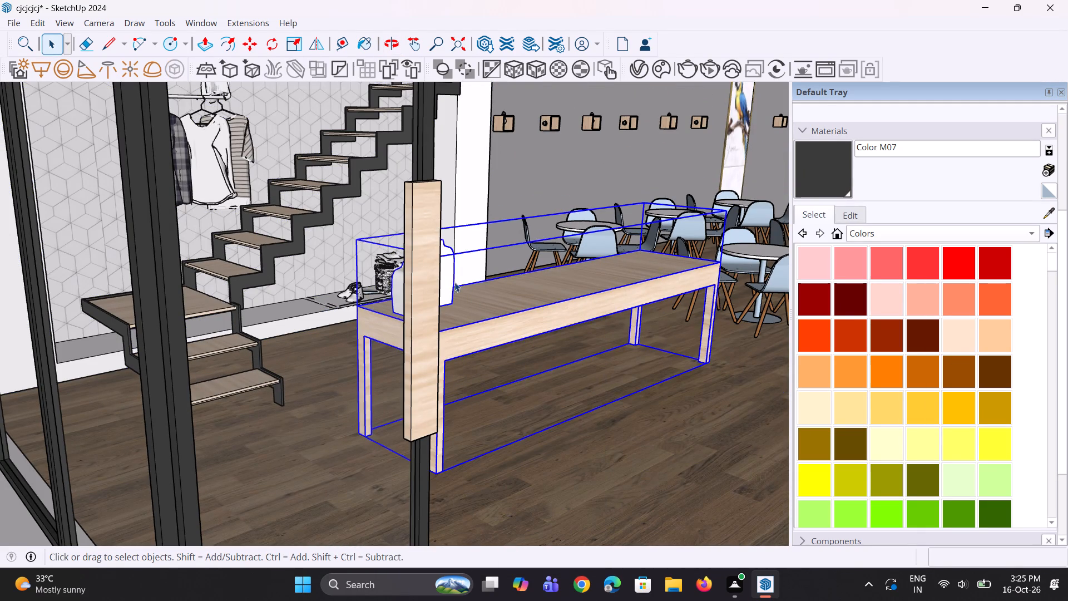
middle_click_drag(454, 282, 409, 299)
right_click(412, 299)
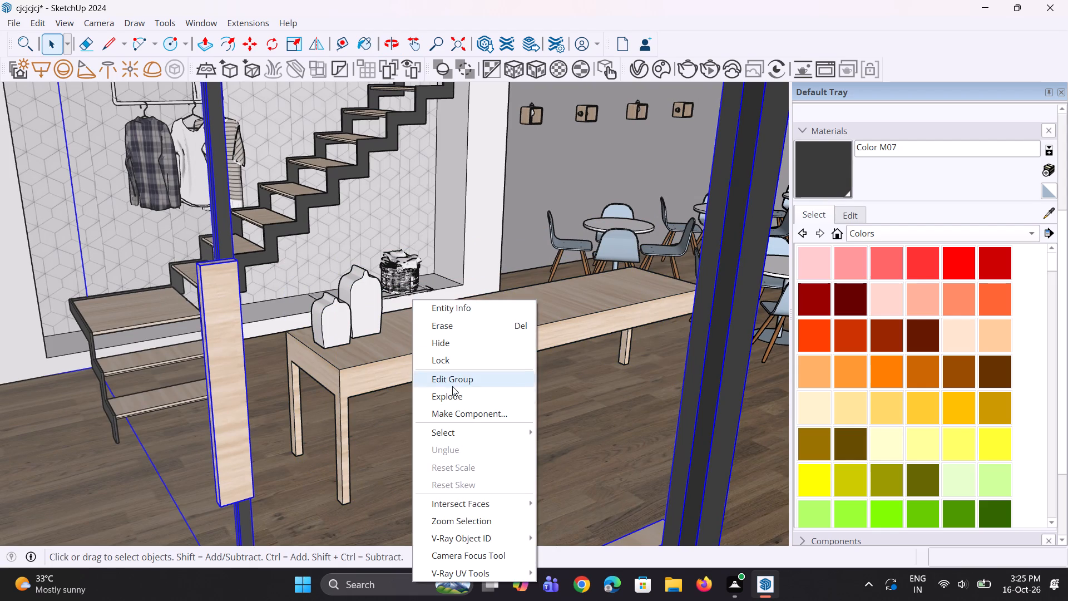
left_click(453, 393)
left_click(422, 360)
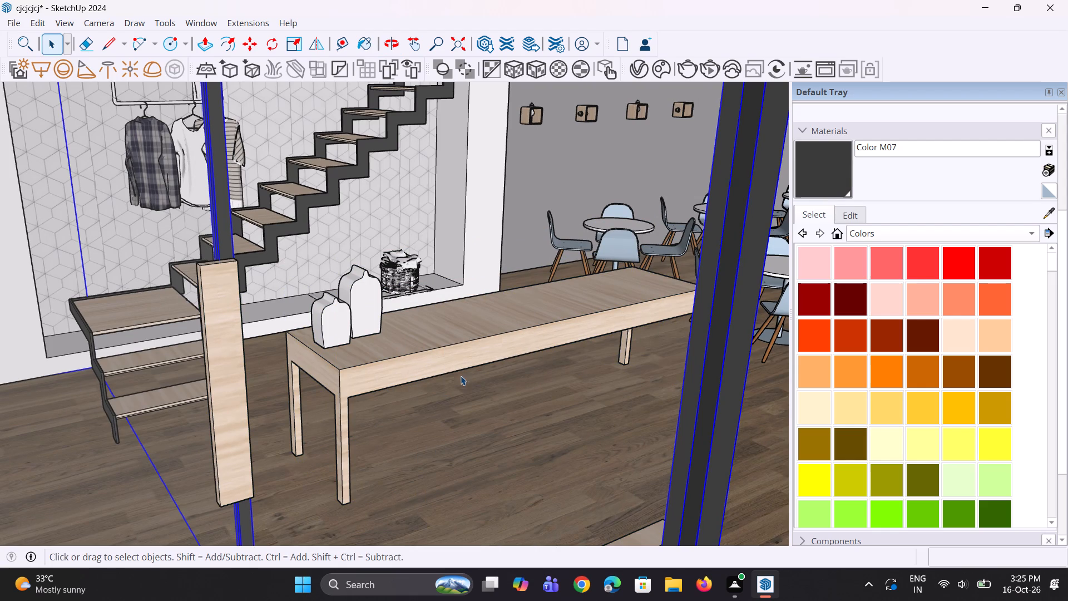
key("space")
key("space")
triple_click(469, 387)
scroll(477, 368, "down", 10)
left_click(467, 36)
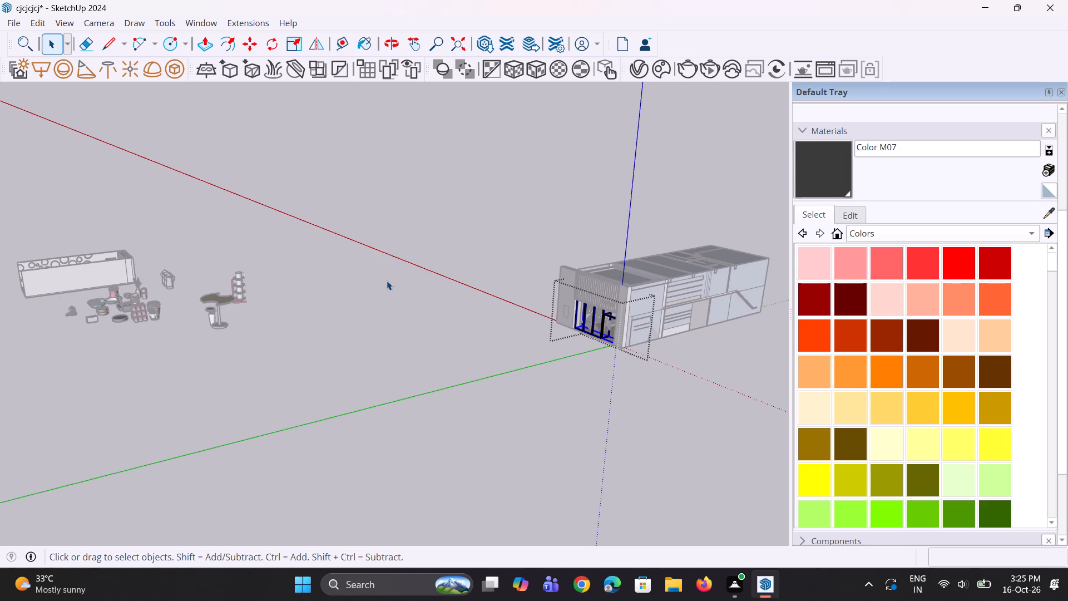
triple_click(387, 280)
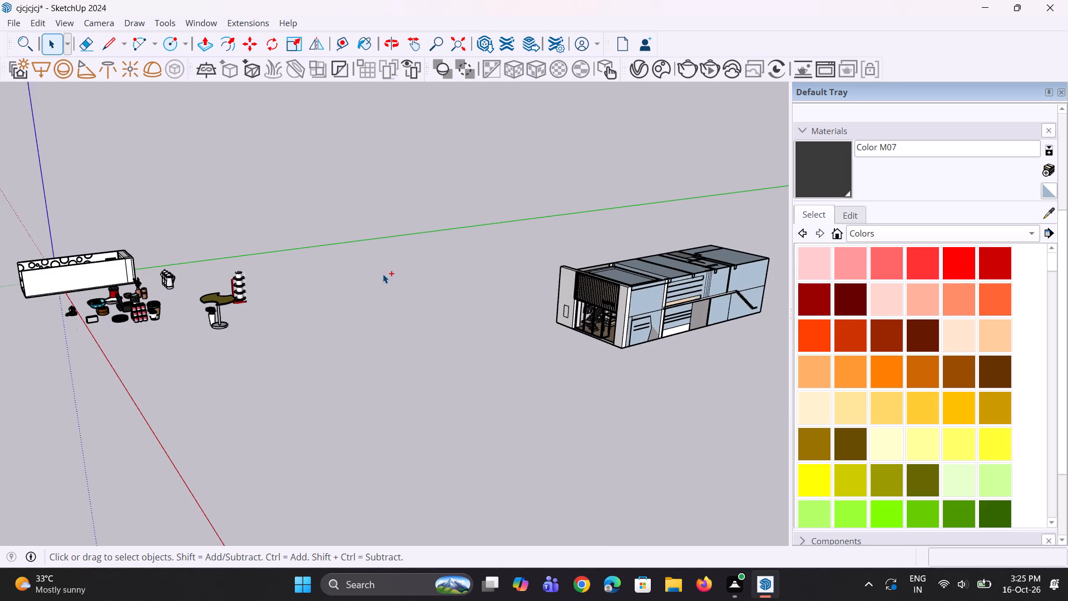
Save the model.
key("ctrl+s")
Explode the long wooden table group inside the coffee shop entrance so its two paper bags can be selected separately.
scroll(547, 339, "up", 6)
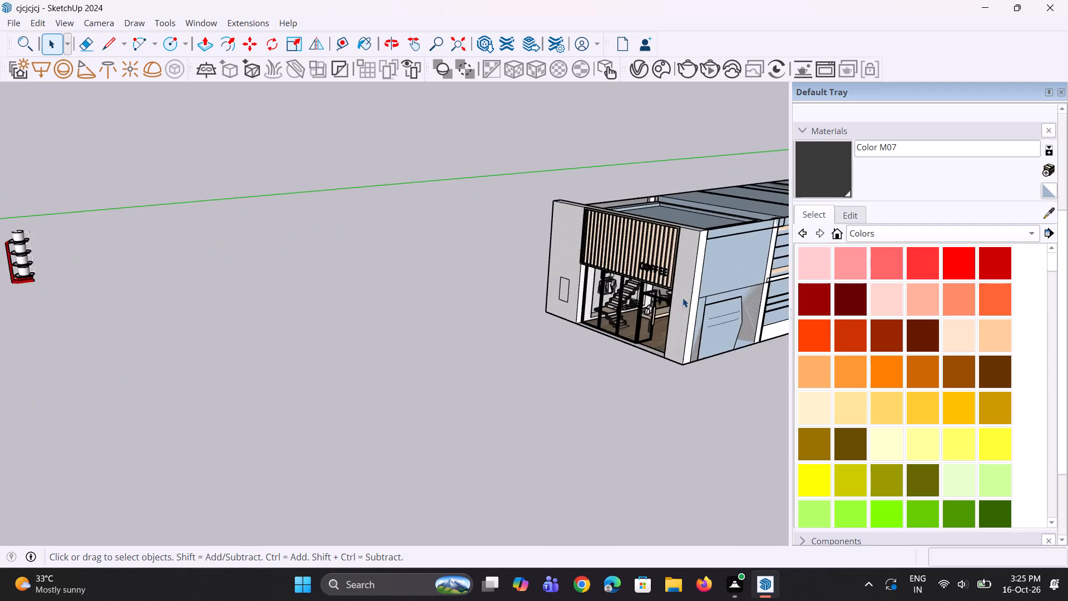
scroll(683, 298, "up", 5)
scroll(646, 319, "up", 17)
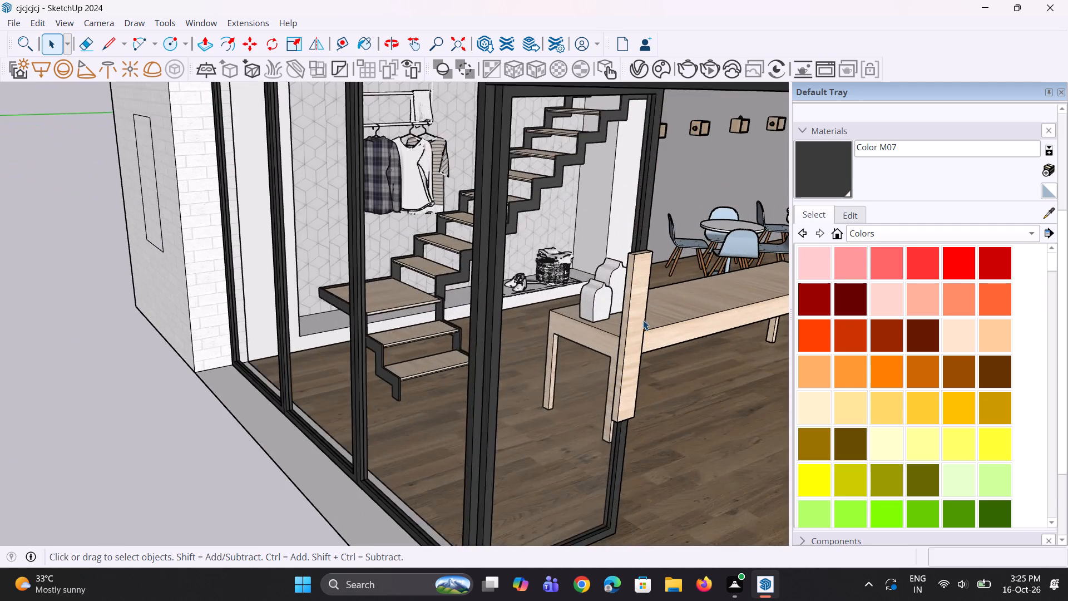
scroll(643, 320, "up", 2)
middle_click_drag(654, 332, 683, 352)
scroll(694, 350, "up", 5)
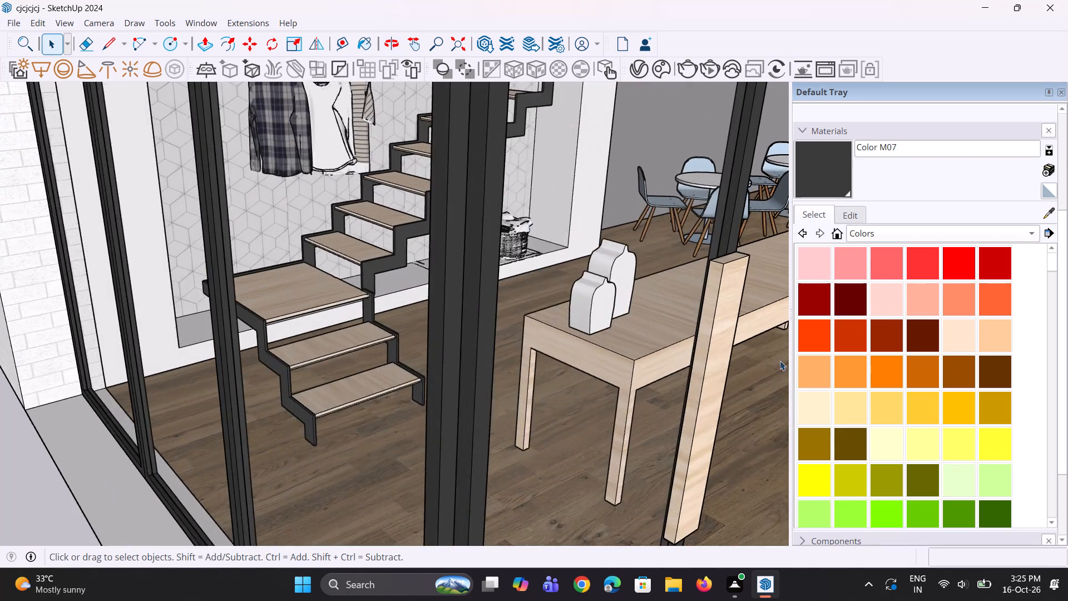
scroll(780, 361, "up", 5)
middle_click_drag(731, 348, 691, 353)
left_click(364, 302)
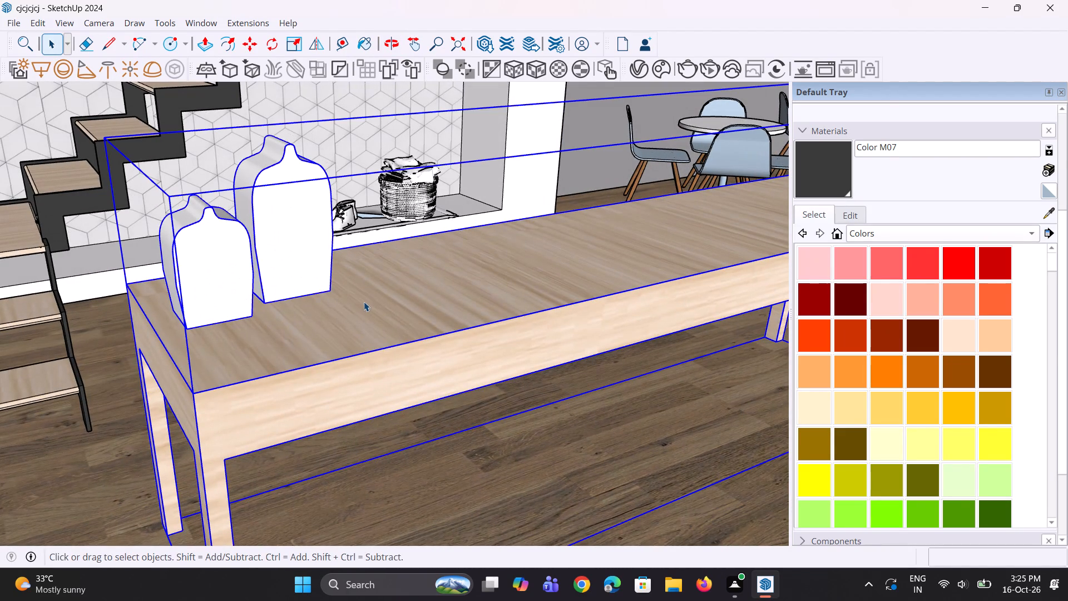
right_click(364, 302)
left_click(383, 398)
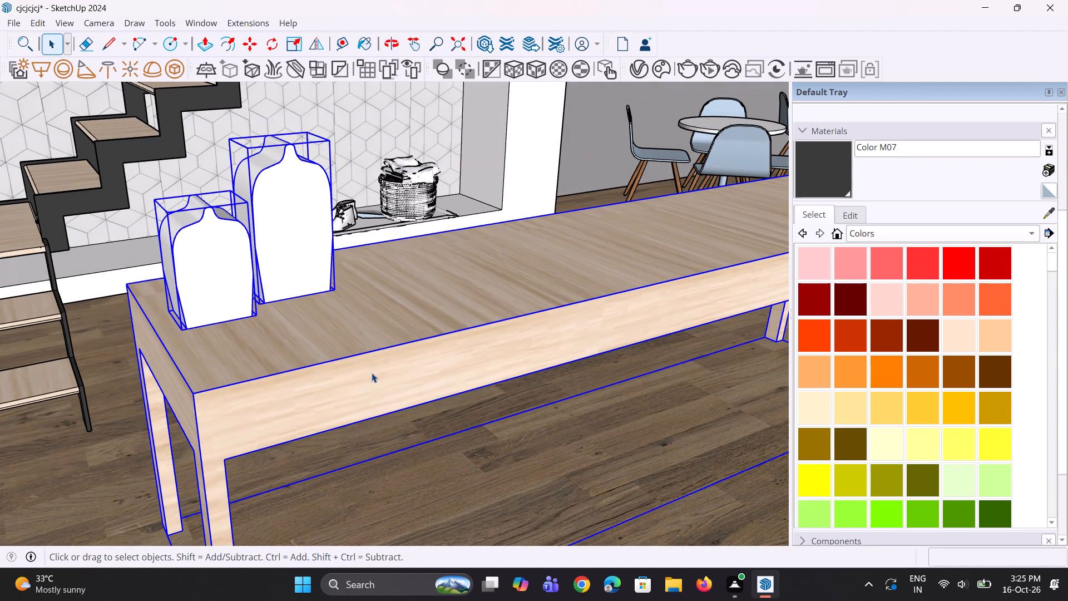
Group the two white paper bags standing on the long wooden table.
left_click(306, 234)
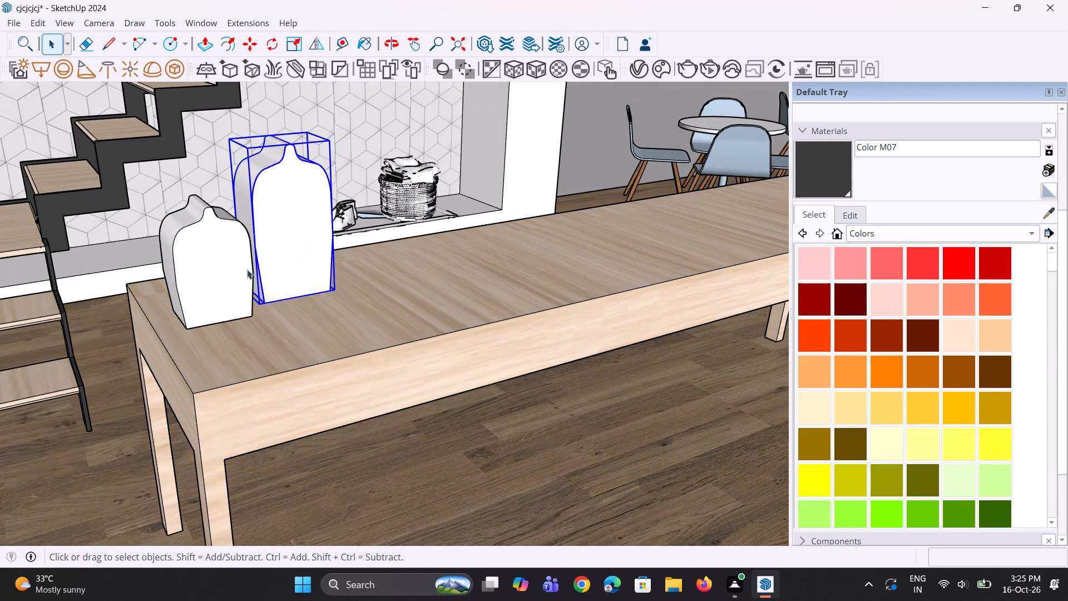
left_click(220, 281)
right_click(251, 250)
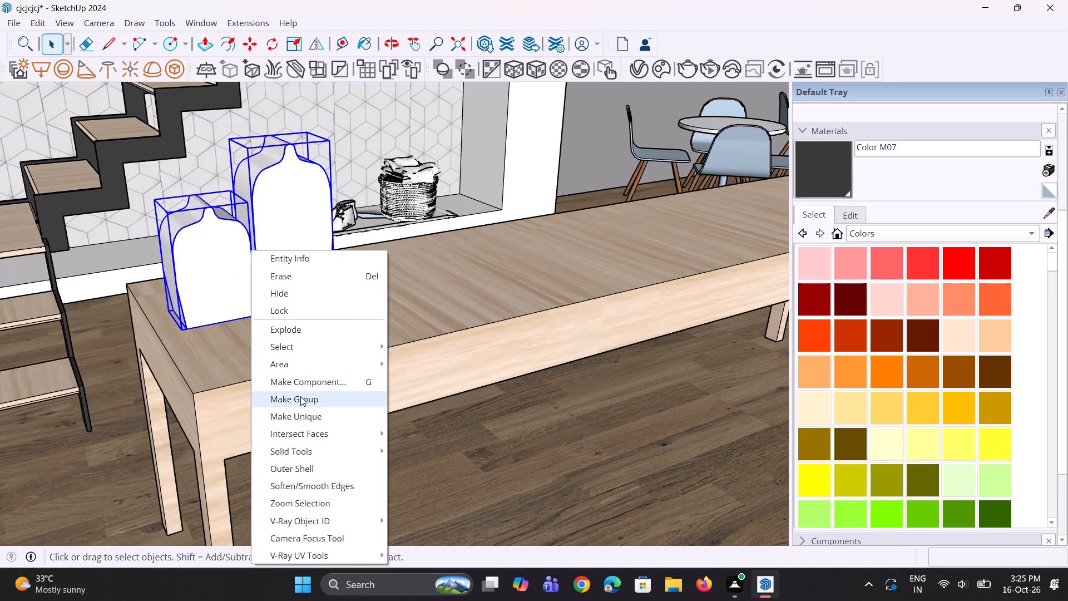
left_click(301, 400)
Move the paper bag group about 164' from the coffee shop table to the loose café props, beside the black round disc.
key("m")
left_click(342, 288)
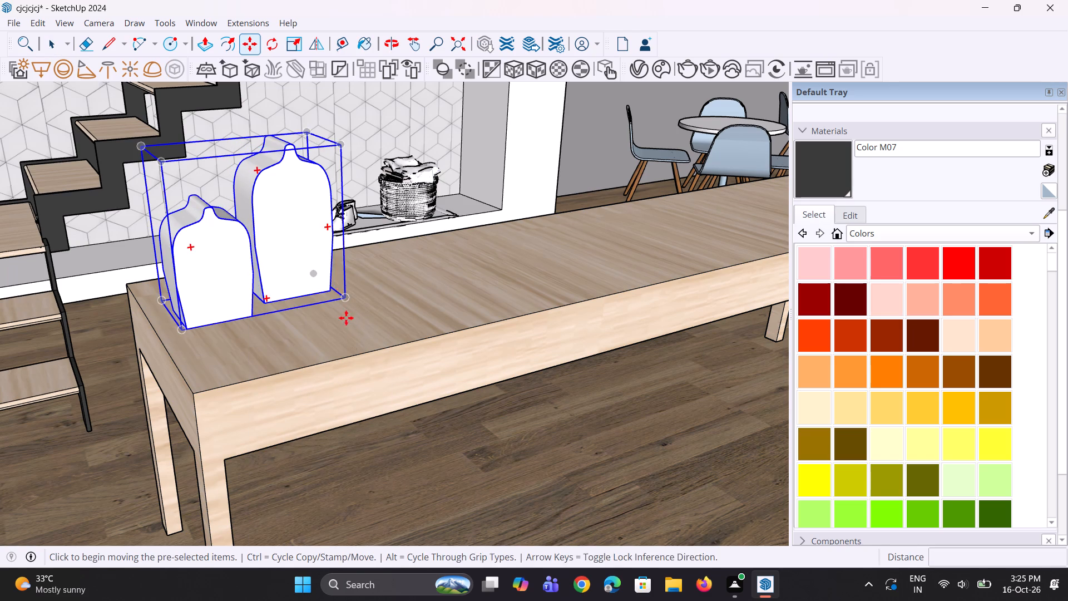
scroll(416, 376, "down", 11)
scroll(574, 383, "down", 12)
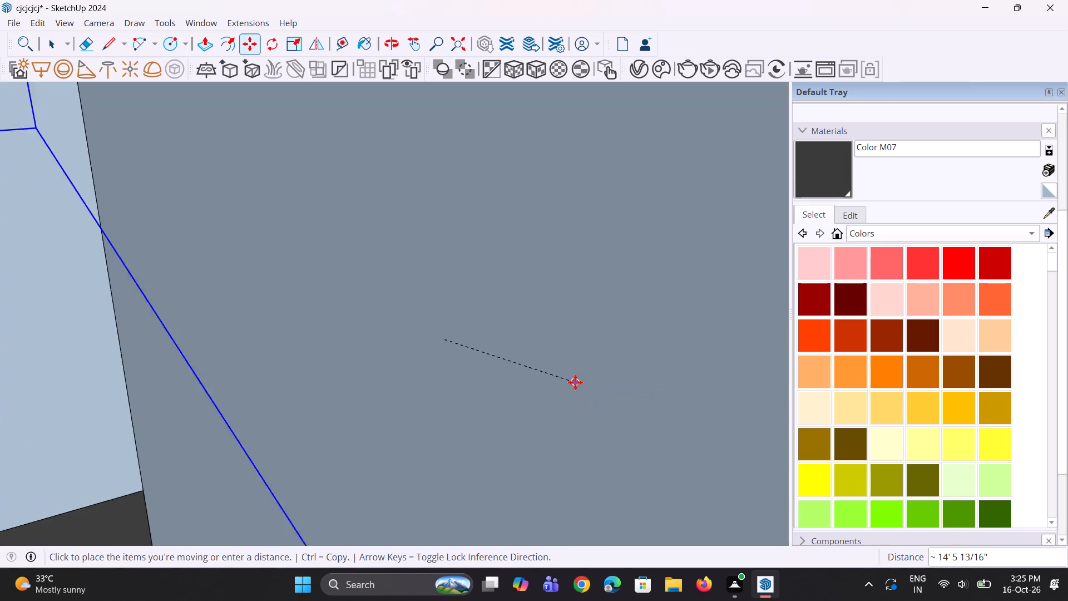
scroll(575, 382, "down", 20)
scroll(575, 382, "down", 16)
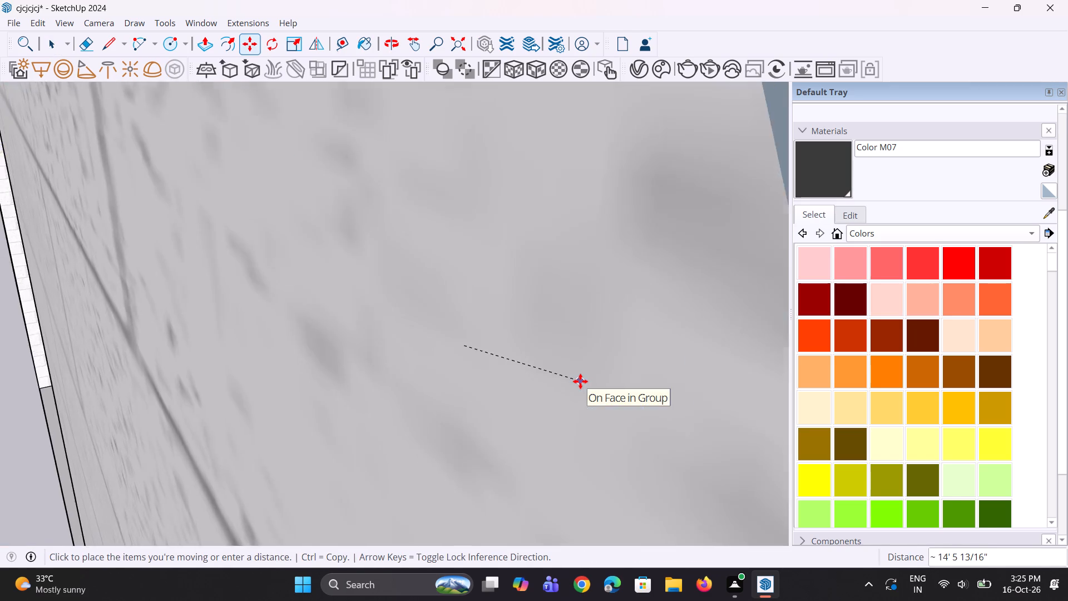
scroll(580, 381, "down", 13)
scroll(374, 440, "down", 15)
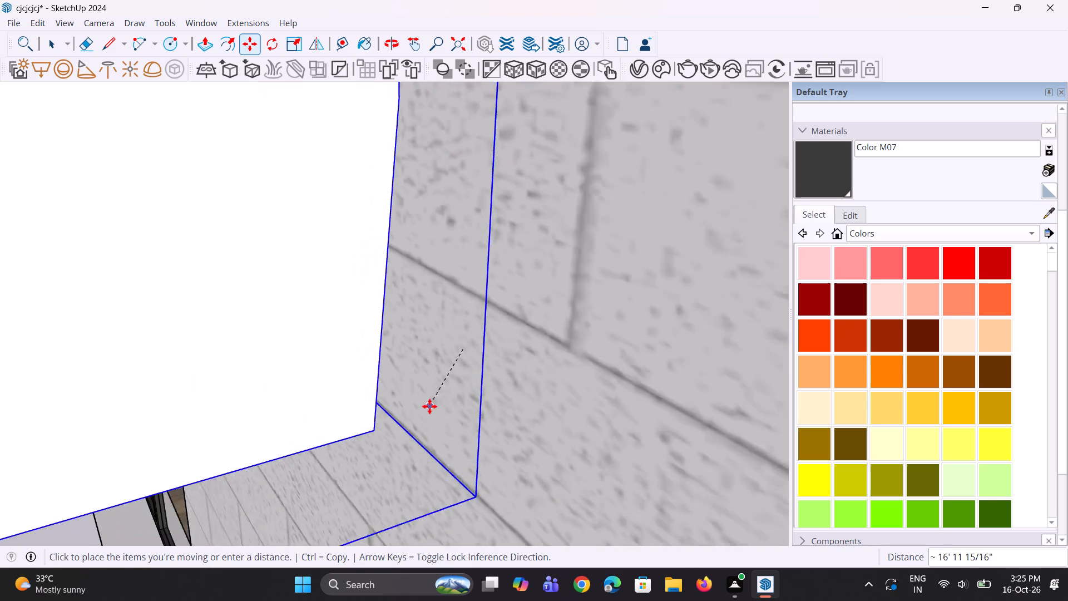
scroll(429, 406, "down", 20)
scroll(429, 406, "down", 18)
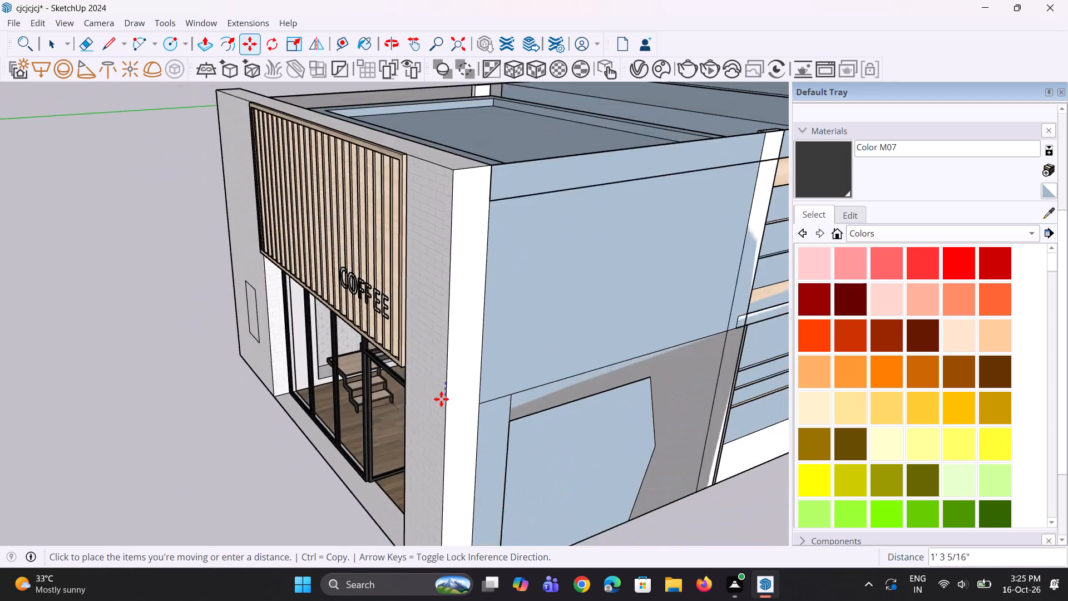
scroll(441, 399, "down", 20)
scroll(441, 399, "down", 2)
scroll(118, 390, "up", 2)
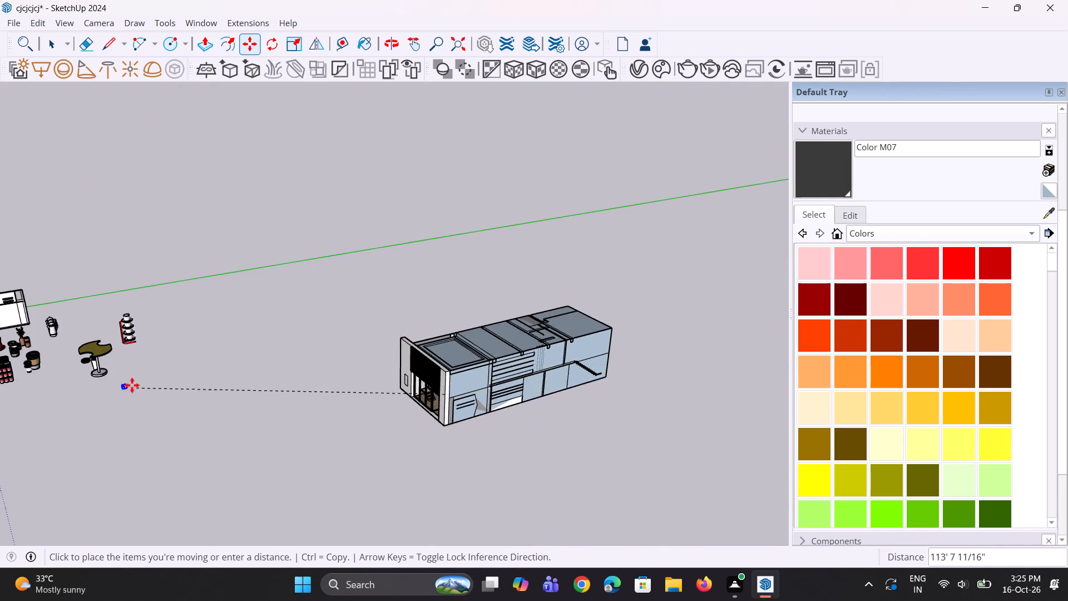
scroll(132, 385, "up", 3)
scroll(236, 365, "down", 10)
scroll(18, 363, "up", 7)
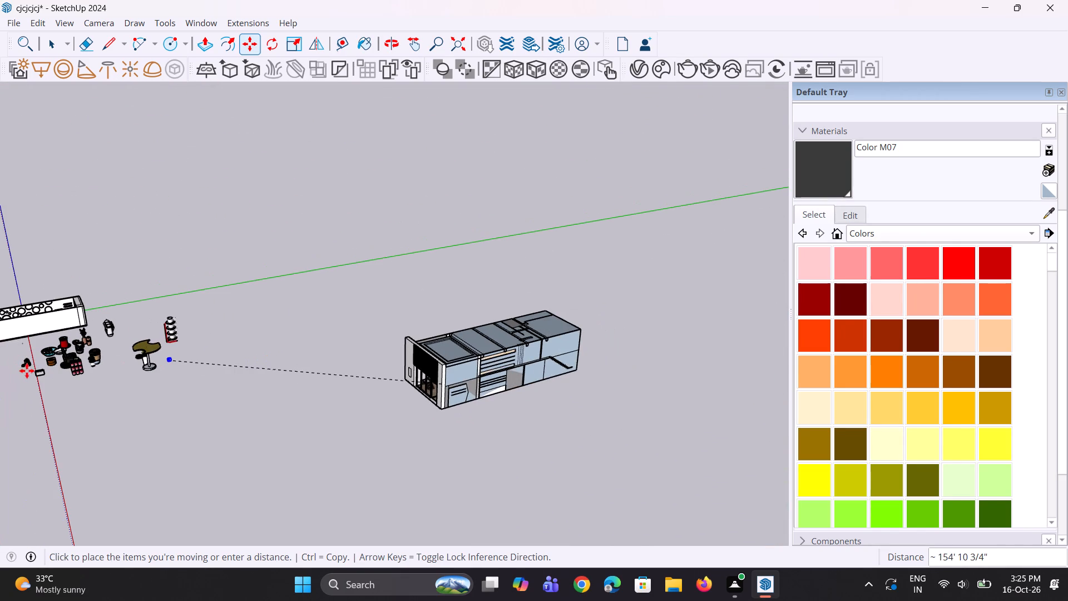
scroll(27, 371, "up", 8)
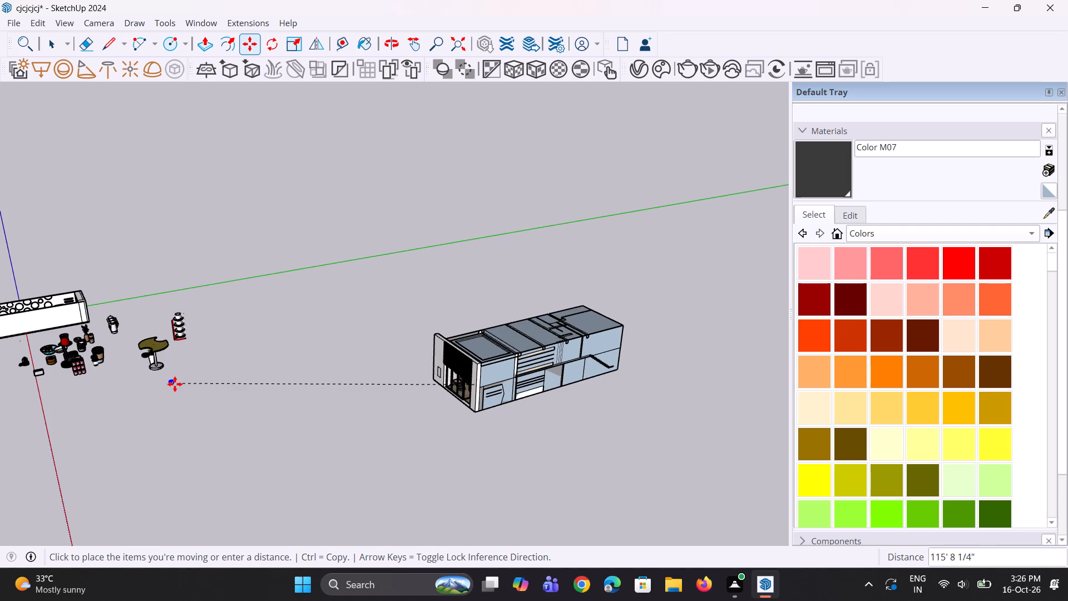
scroll(195, 401, "down", 6)
scroll(63, 413, "up", 5)
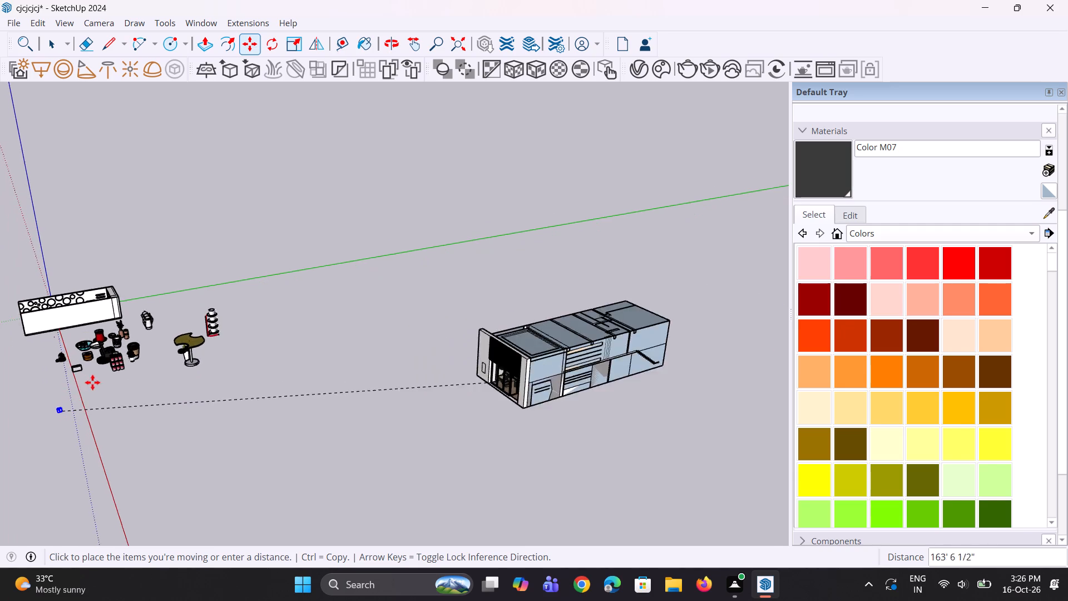
scroll(96, 378, "up", 19)
scroll(107, 354, "up", 6)
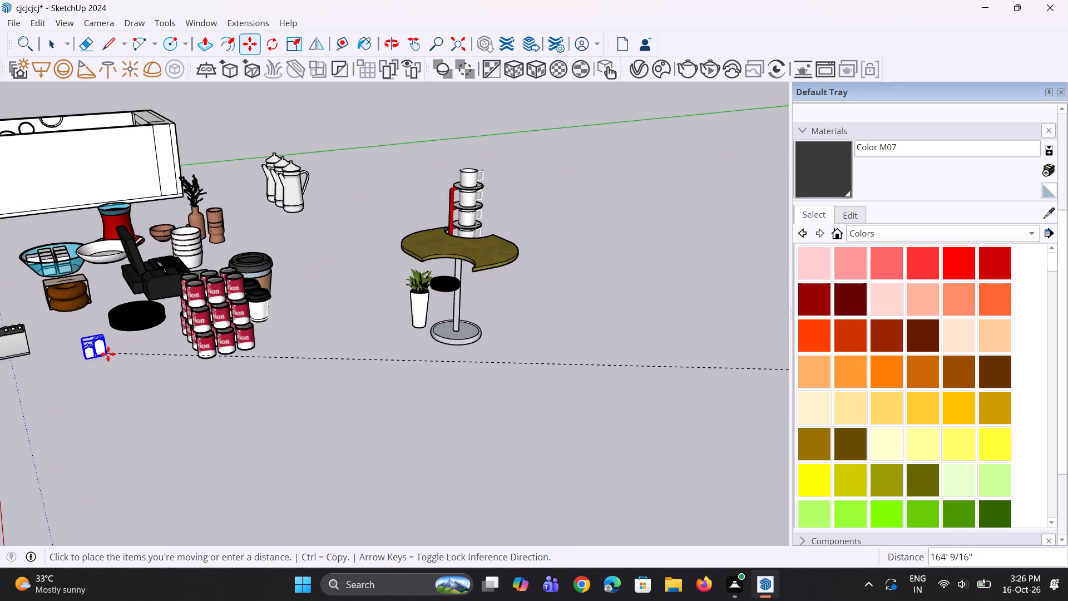
scroll(108, 354, "up", 8)
left_click(108, 354)
Scale the paper bag group up uniformly by about 1.69, and again by about 1.20.
key("s")
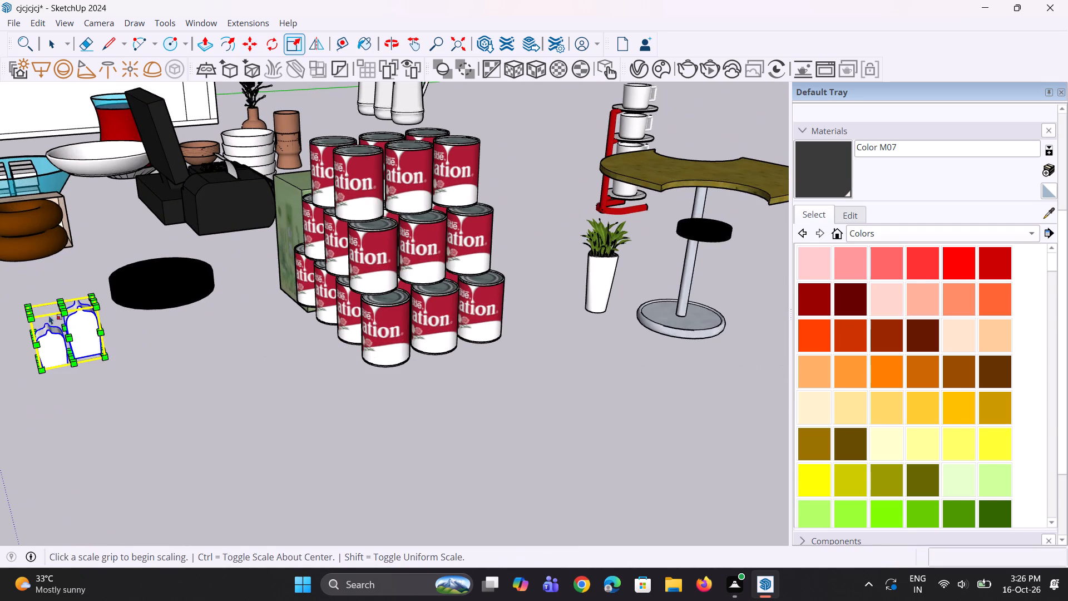
left_click(31, 306)
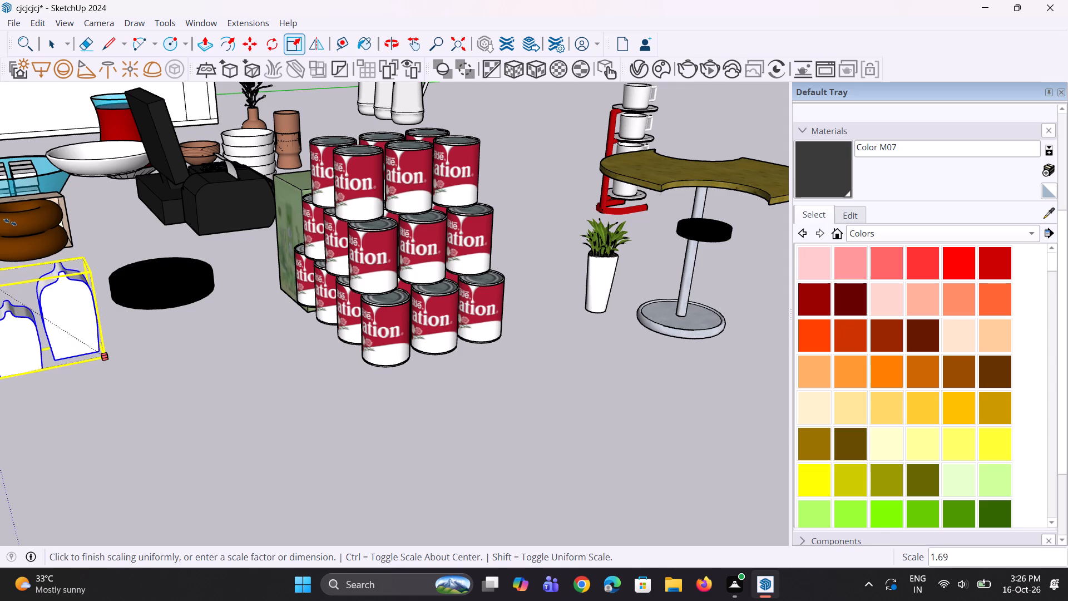
left_click(9, 219)
scroll(158, 375, "down", 6)
scroll(41, 322, "up", 7)
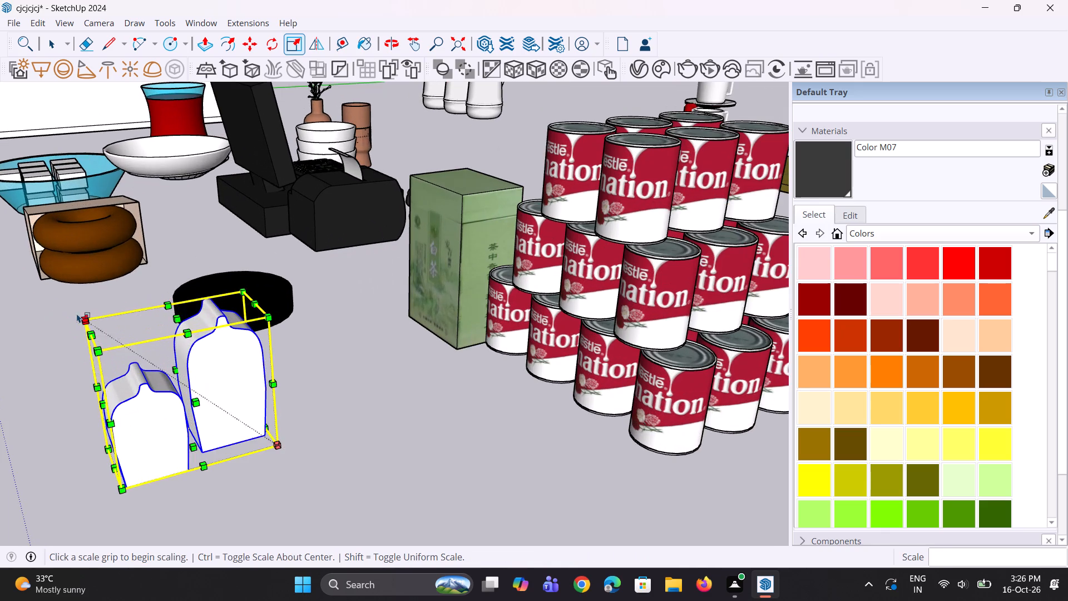
left_click(85, 319)
left_click(45, 288)
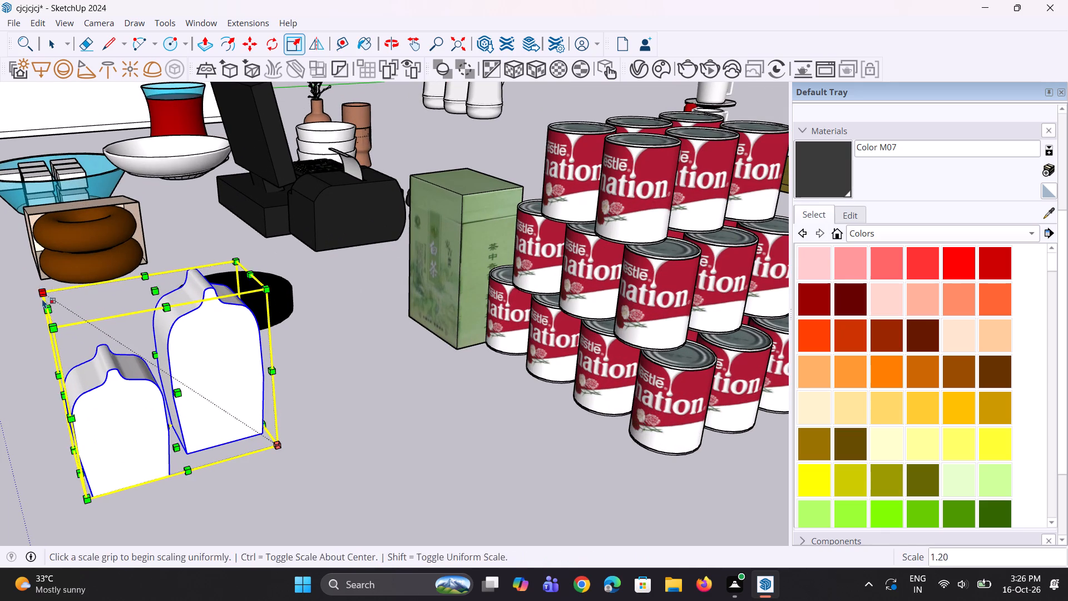
key("space")
key("space")
left_click(353, 499)
Examine the coffee shop's entrance, staircase, long wooden table and seating area for further props to extract.
scroll(293, 410, "down", 10)
middle_click_drag(301, 405, 317, 371)
scroll(308, 386, "down", 20)
scroll(308, 386, "down", 7)
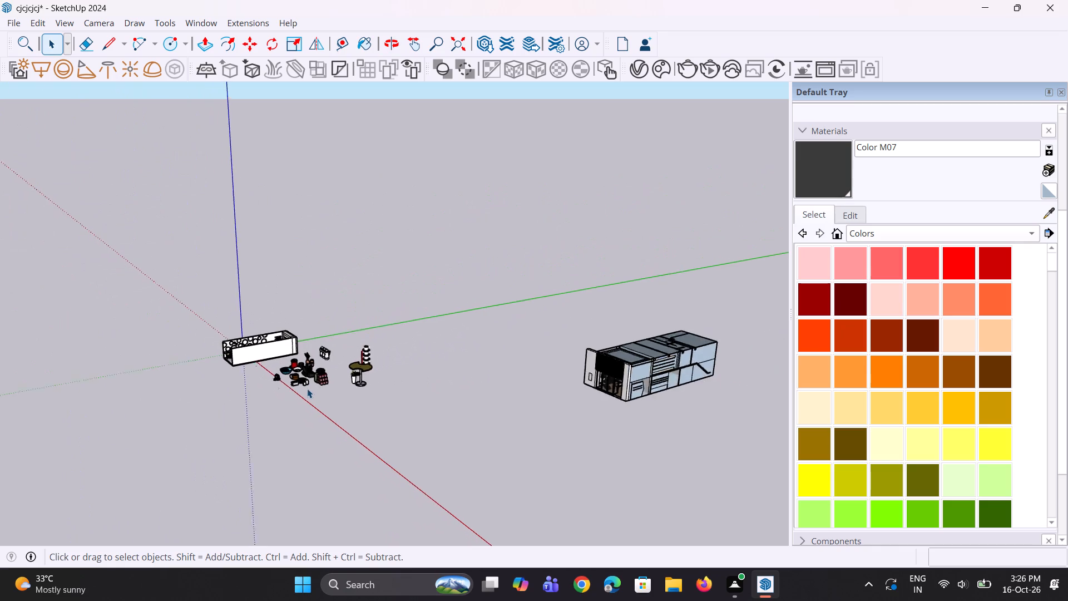
scroll(502, 365, "up", 4)
scroll(591, 419, "up", 4)
middle_click_drag(582, 419, 656, 413)
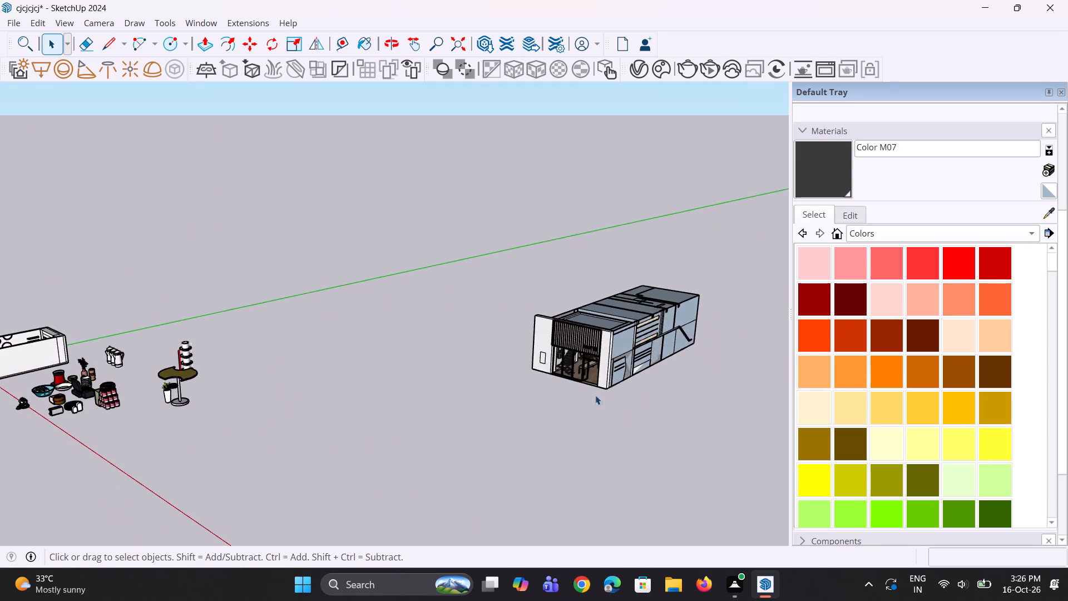
scroll(575, 375, "up", 19)
scroll(626, 400, "up", 3)
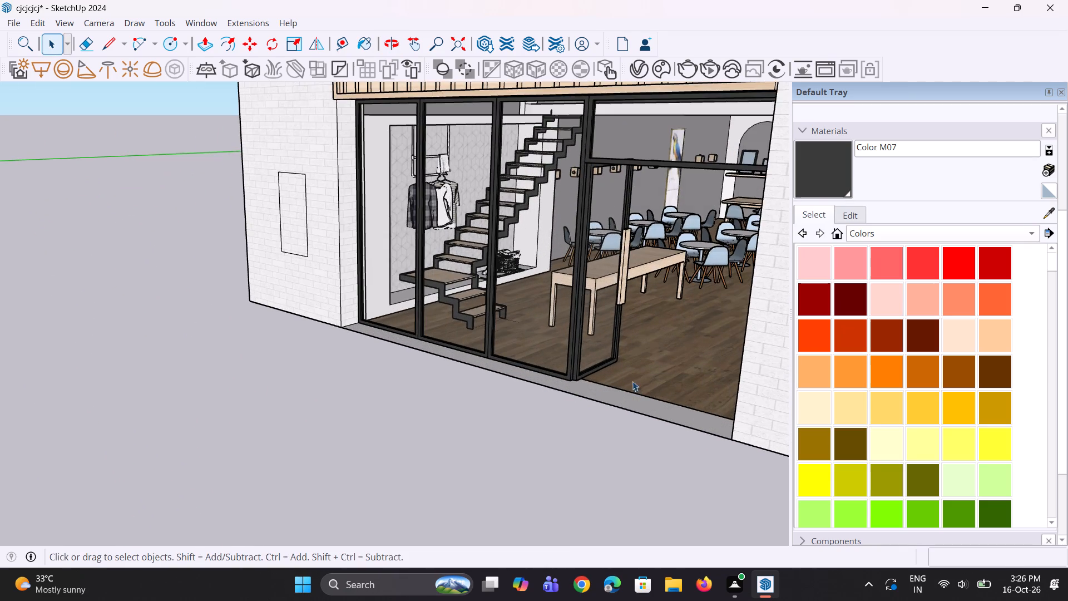
middle_click_drag(606, 361, 616, 376)
scroll(611, 373, "up", 1)
scroll(684, 351, "up", 5)
scroll(497, 441, "down", 5)
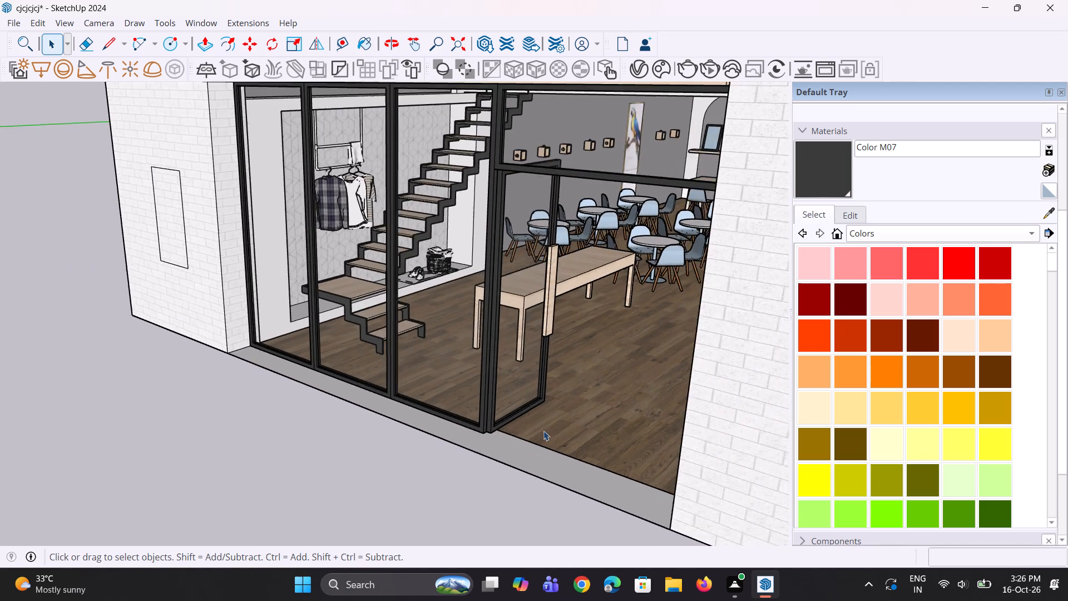
middle_click_drag(577, 422, 617, 417)
scroll(654, 328, "up", 6)
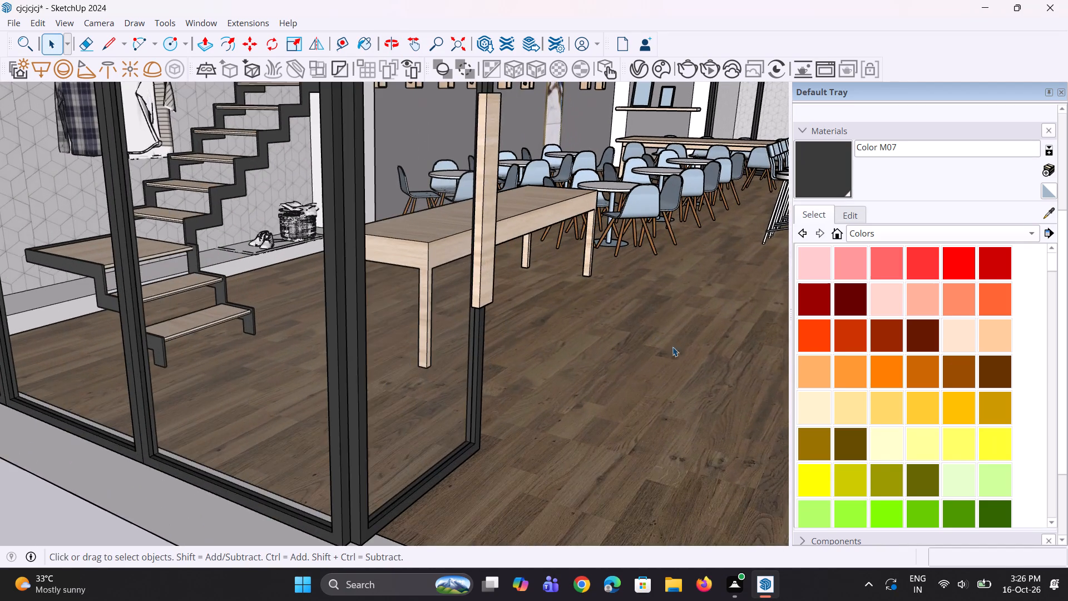
scroll(590, 383, "down", 3)
scroll(610, 201, "up", 4)
scroll(432, 119, "down", 1)
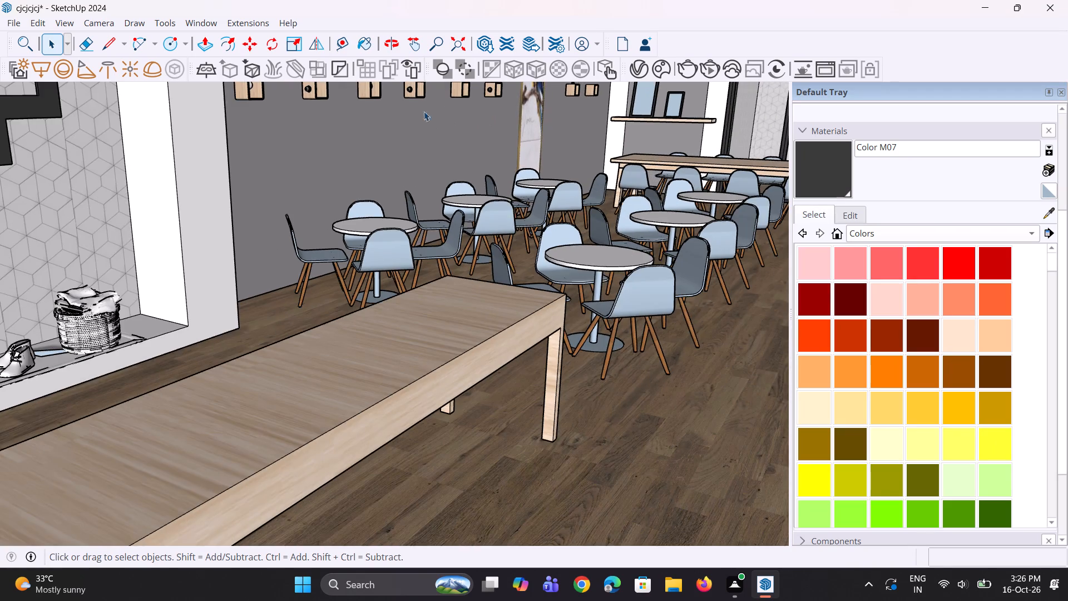
scroll(320, 104, "down", 4)
scroll(305, 115, "up", 2)
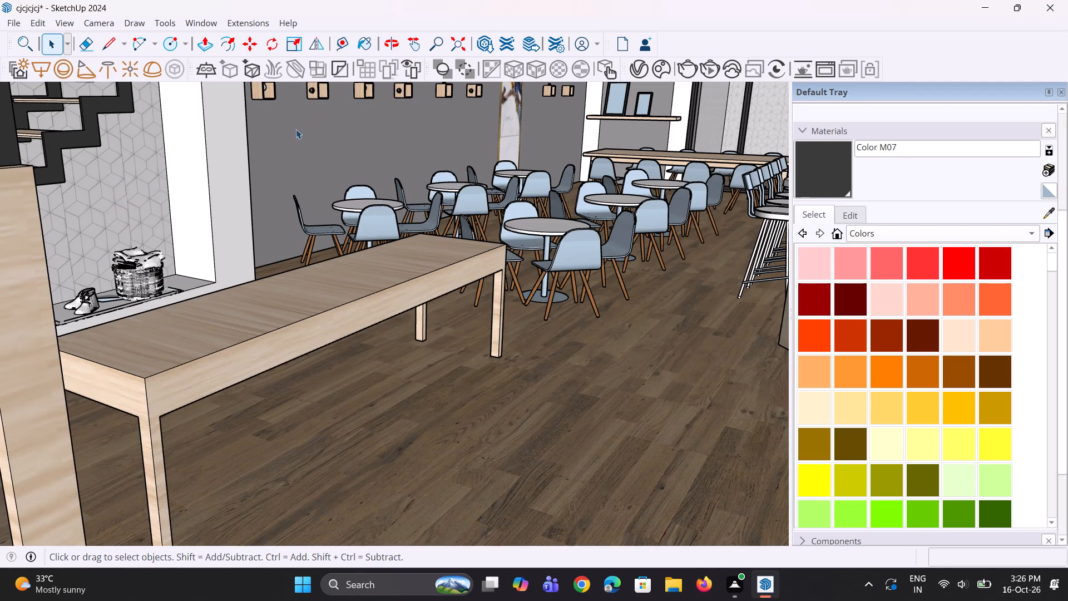
scroll(519, 228, "down", 1)
middle_click_drag(523, 229, 566, 249)
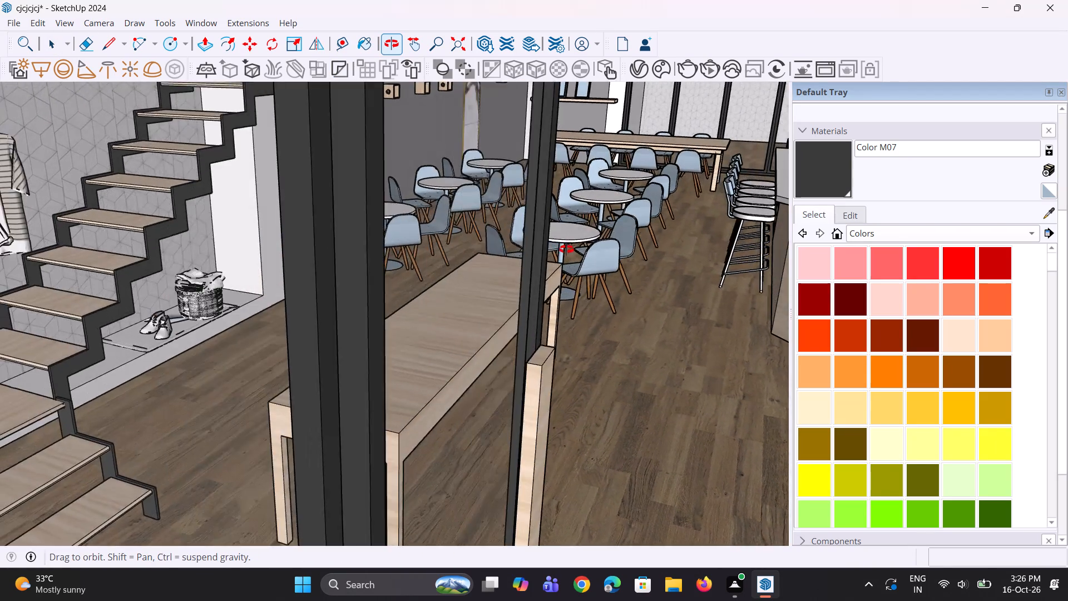
middle_click_drag(566, 249, 541, 235)
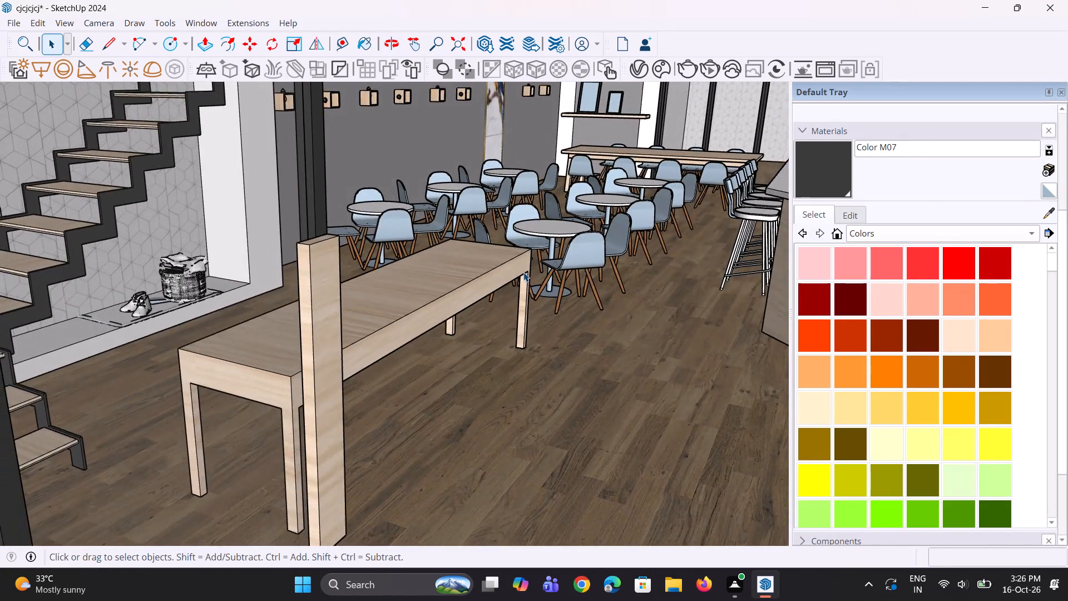
scroll(519, 273, "down", 4)
middle_click_drag(575, 277, 621, 258)
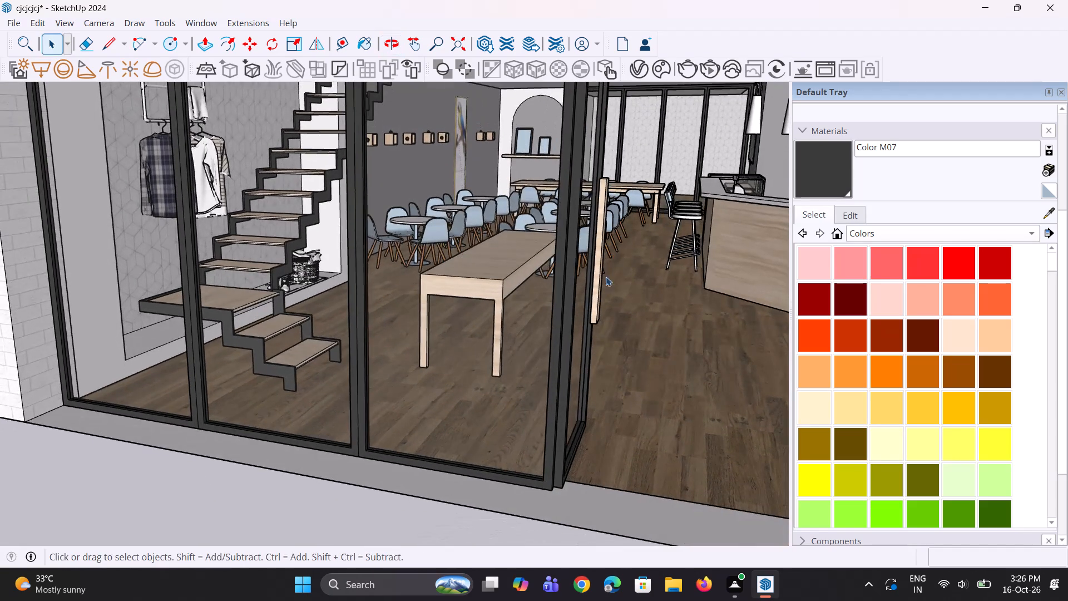
scroll(600, 282, "down", 3)
middle_click_drag(701, 287, 700, 304)
scroll(832, 250, "up", 3)
scroll(706, 235, "up", 2)
scroll(487, 285, "down", 5)
scroll(542, 323, "down", 5)
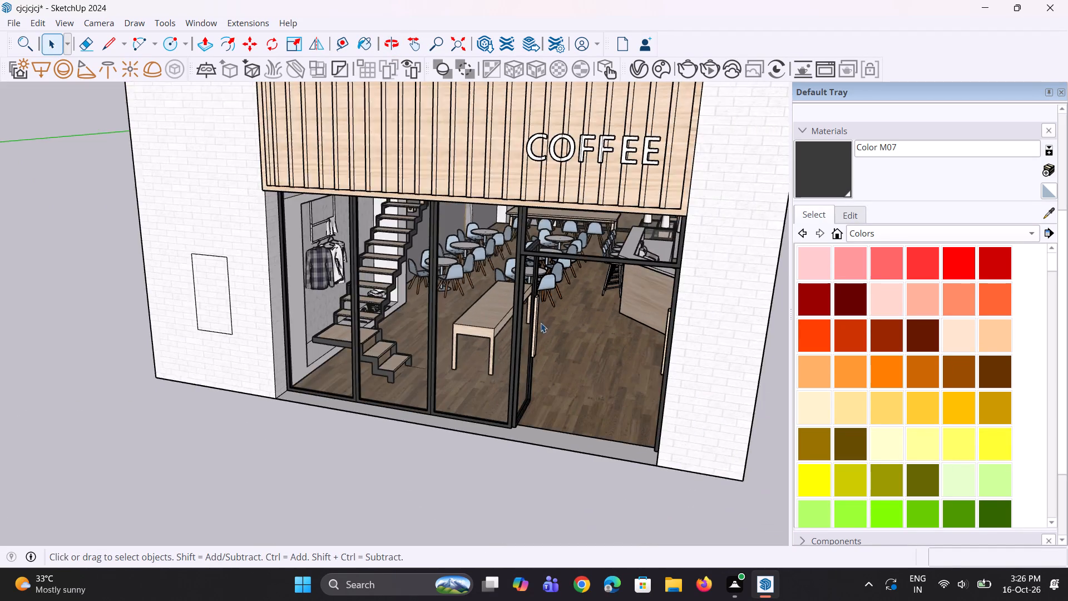
Move the blender about 203' from the back counter of the coffee shop to the loose café props, in front of the donuts.
middle_click_drag(579, 326, 642, 287)
scroll(655, 237, "up", 9)
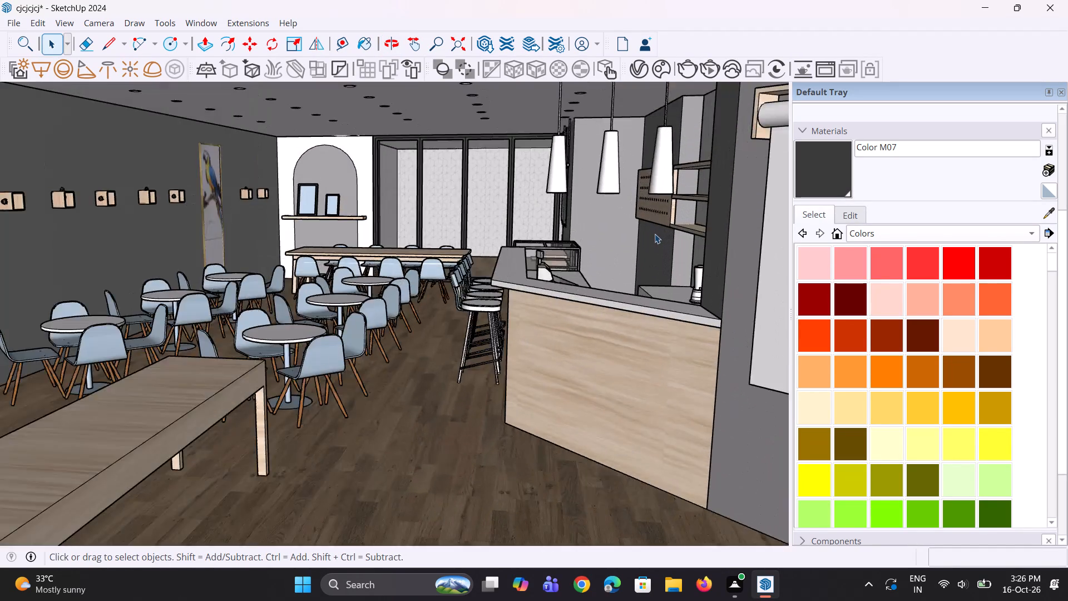
scroll(655, 234, "up", 2)
left_click(718, 335)
scroll(720, 335, "up", 3)
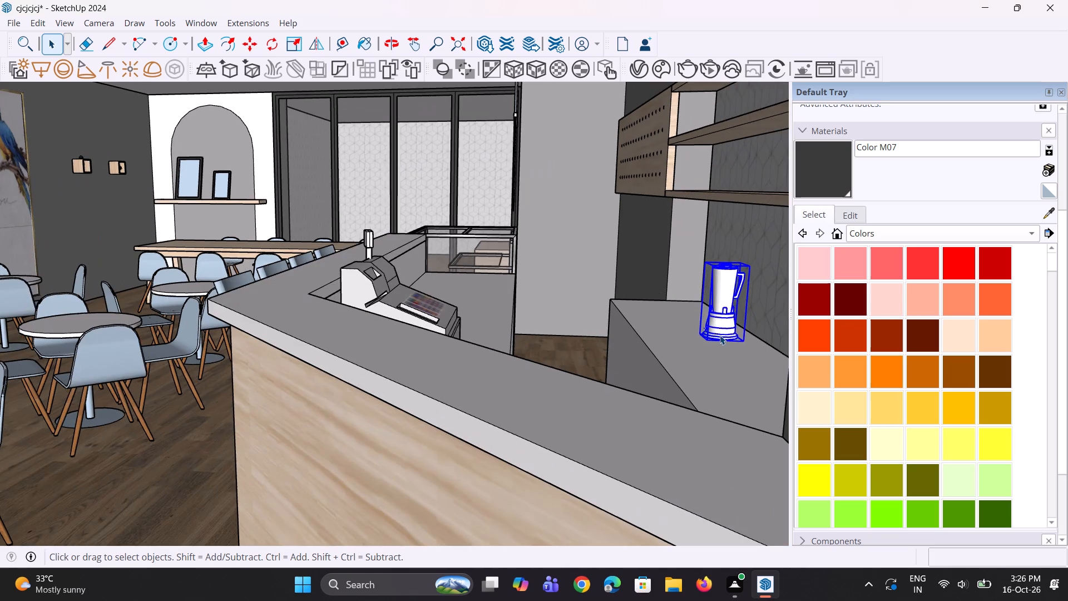
middle_click_drag(715, 337, 718, 361)
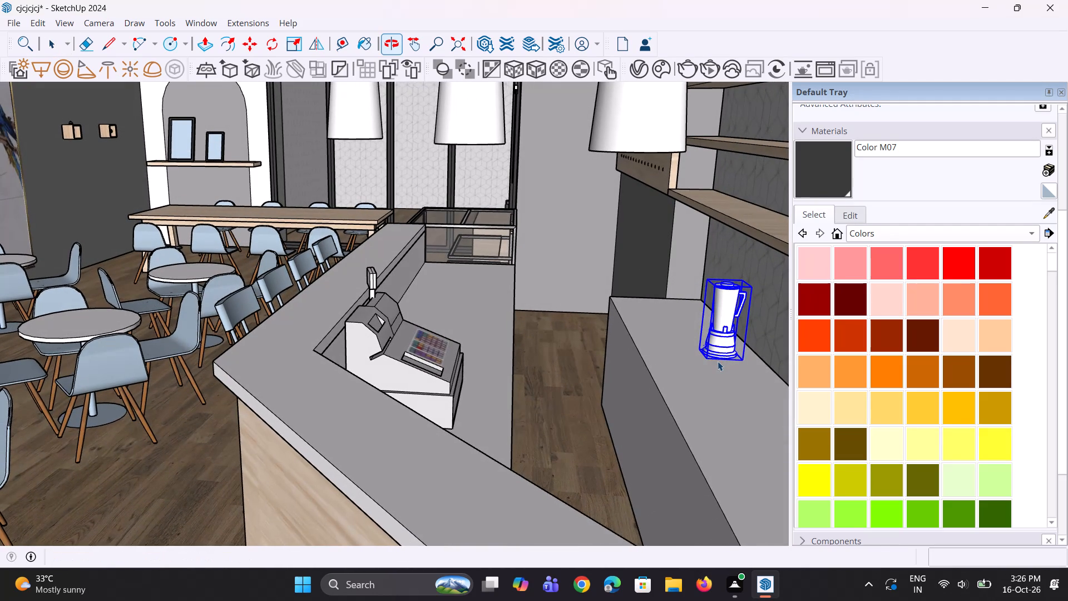
key("m")
left_click(719, 361)
scroll(664, 396, "down", 5)
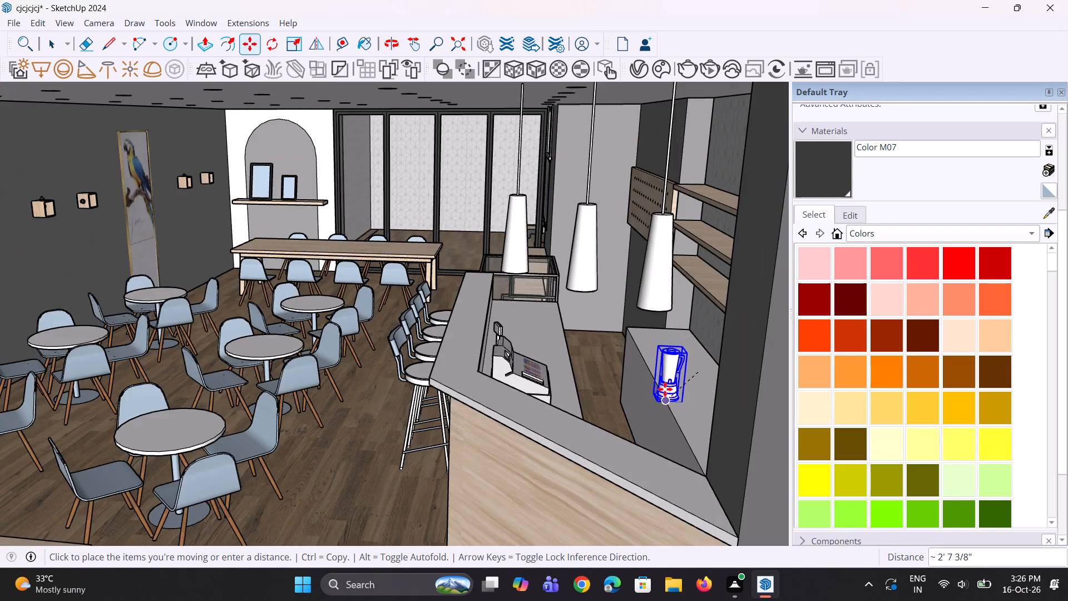
scroll(665, 389, "down", 18)
scroll(641, 370, "down", 12)
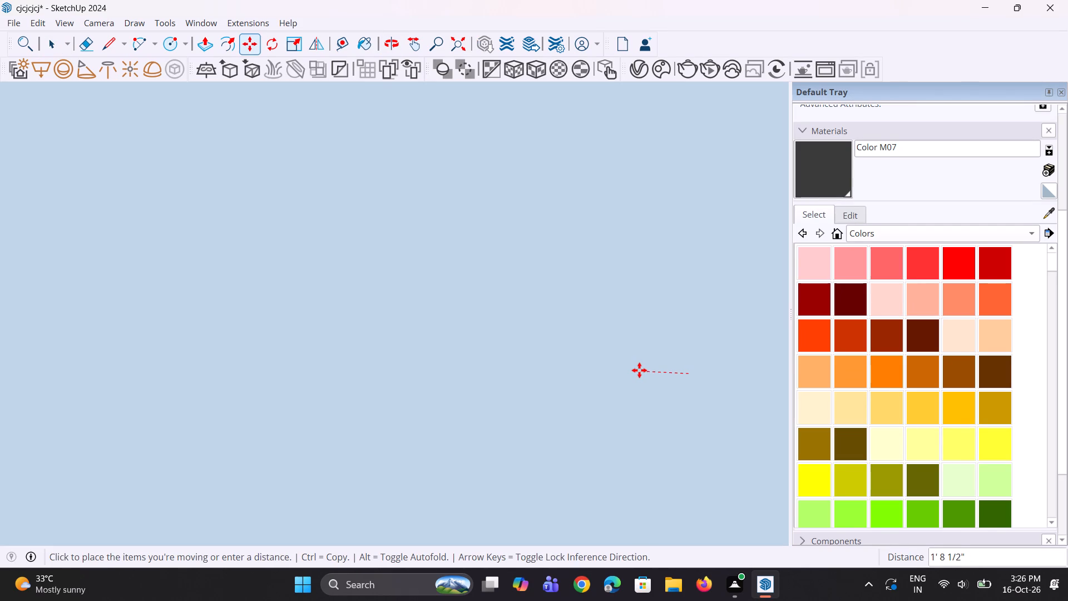
scroll(639, 370, "down", 20)
scroll(639, 370, "down", 16)
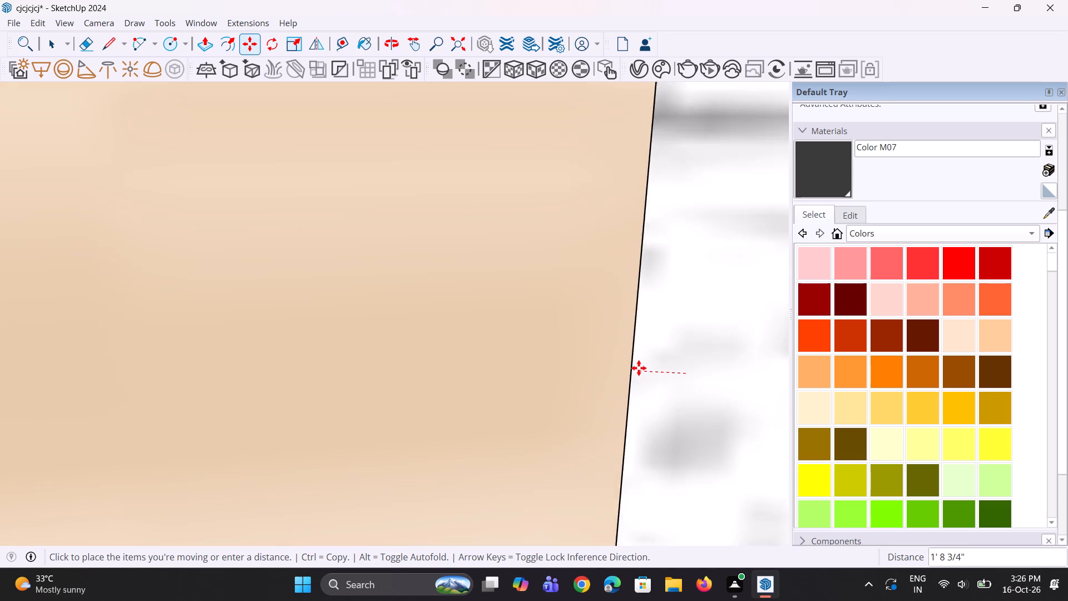
scroll(639, 368, "down", 20)
scroll(639, 368, "down", 15)
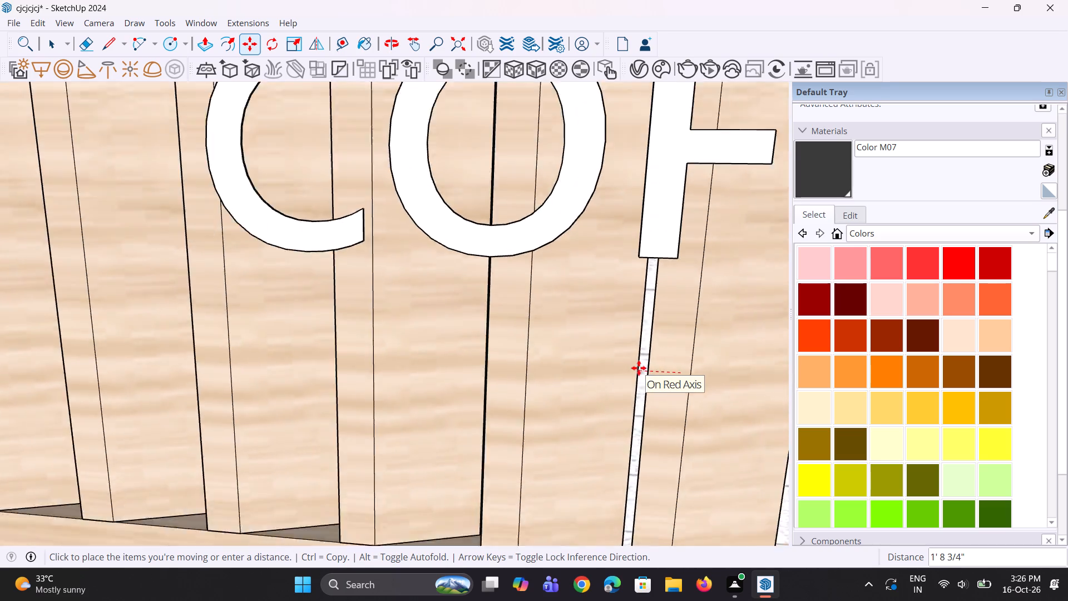
scroll(639, 368, "down", 20)
scroll(639, 368, "down", 15)
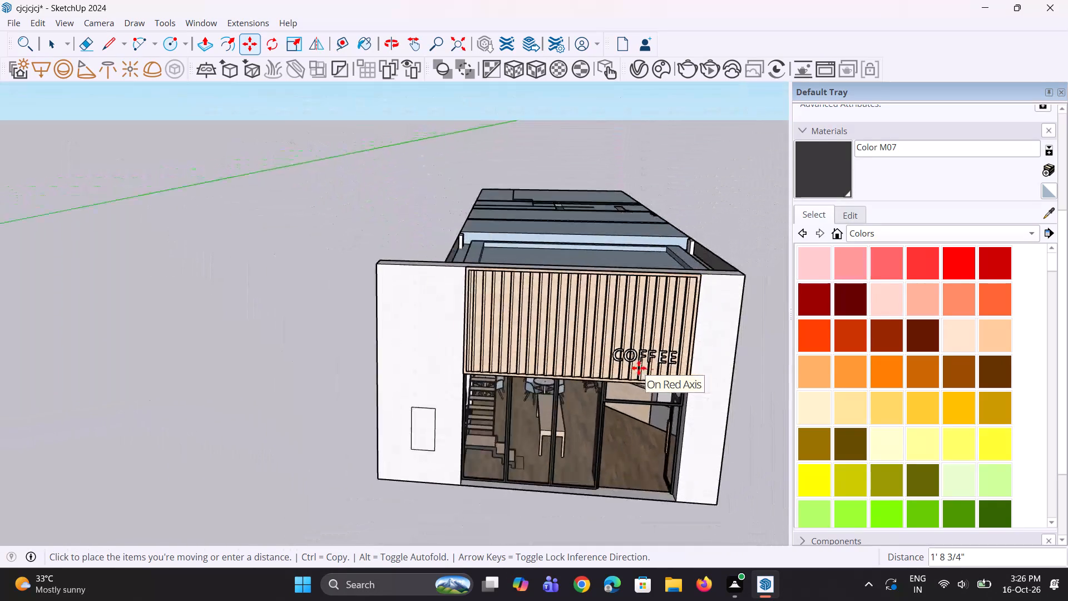
scroll(639, 368, "down", 20)
scroll(639, 368, "down", 2)
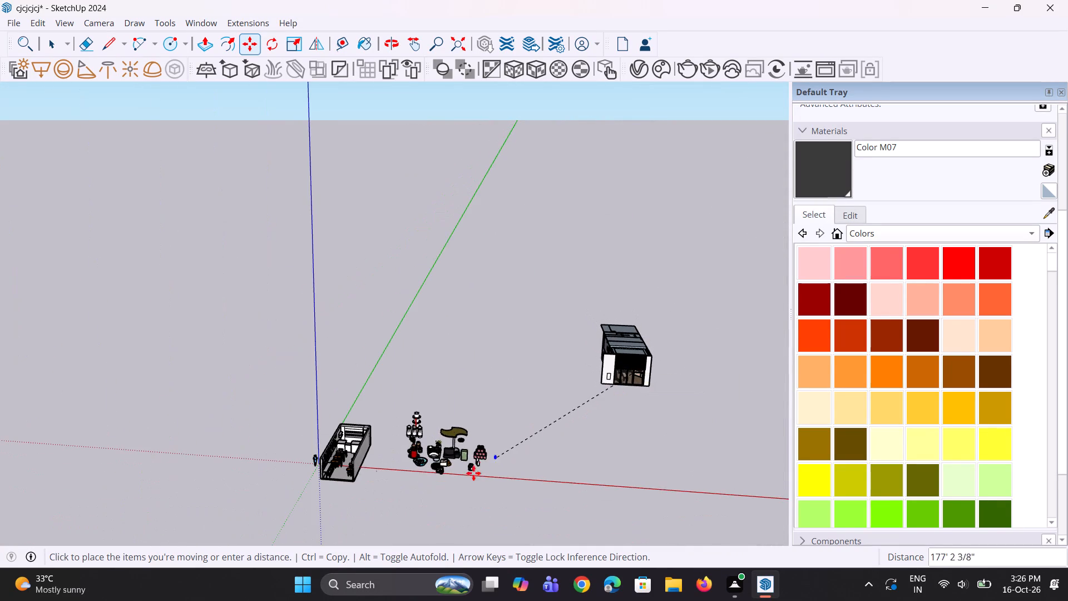
scroll(467, 476, "up", 11)
scroll(444, 471, "up", 15)
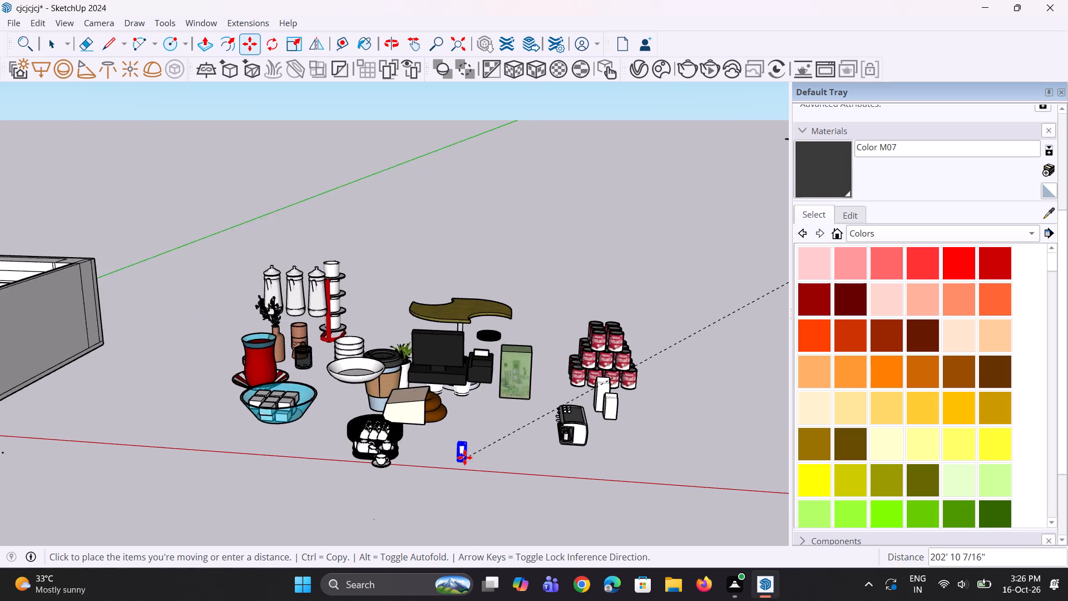
left_click(469, 450)
Scale the blender up uniformly by about 2.15.
scroll(469, 446, "up", 8)
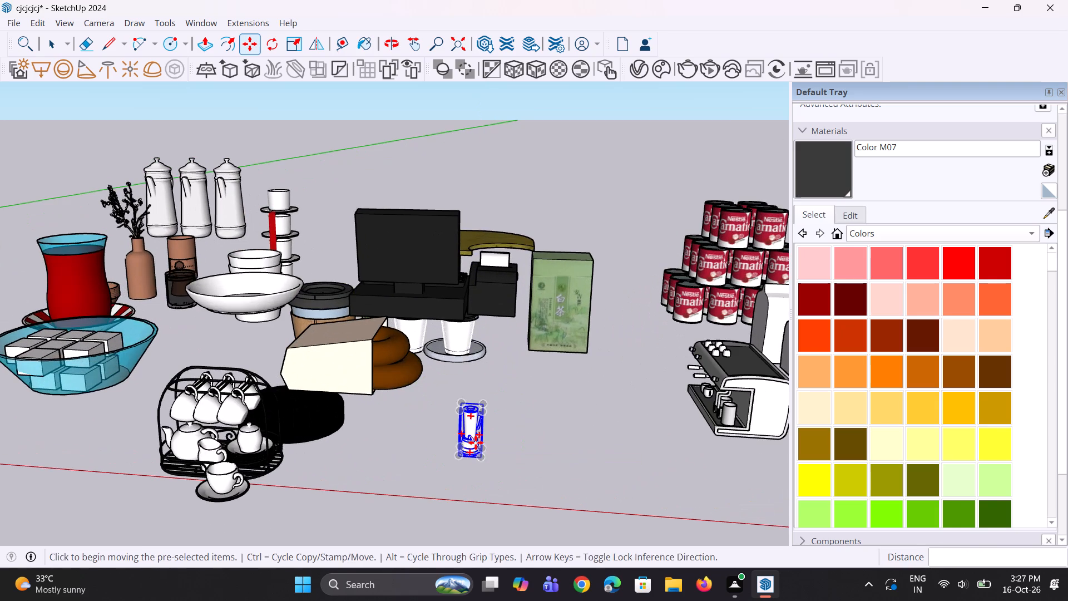
key("s")
scroll(477, 442, "up", 7)
left_click(446, 375)
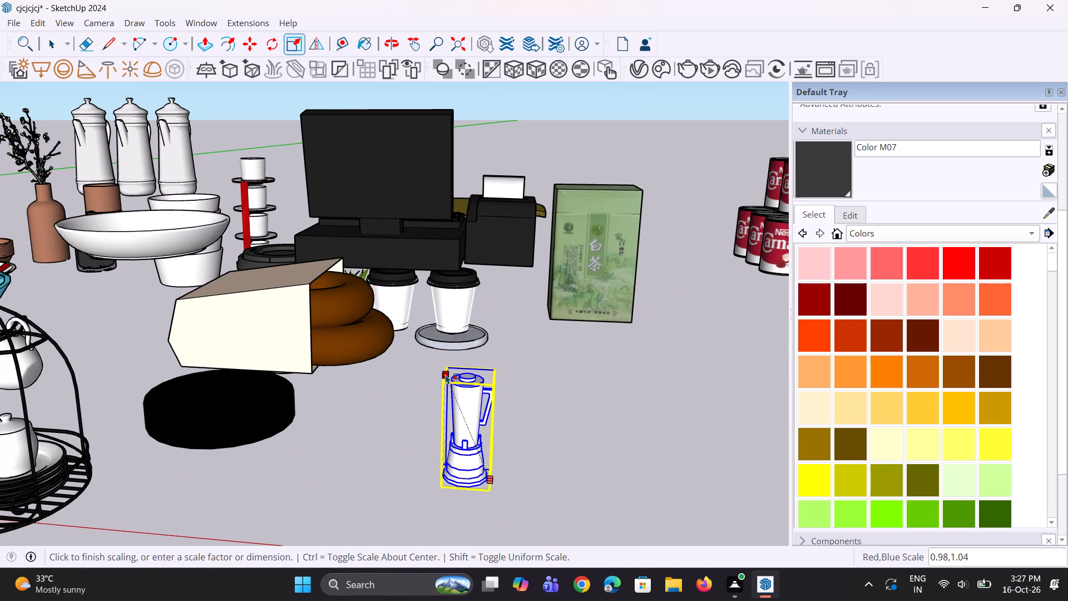
key("Escape")
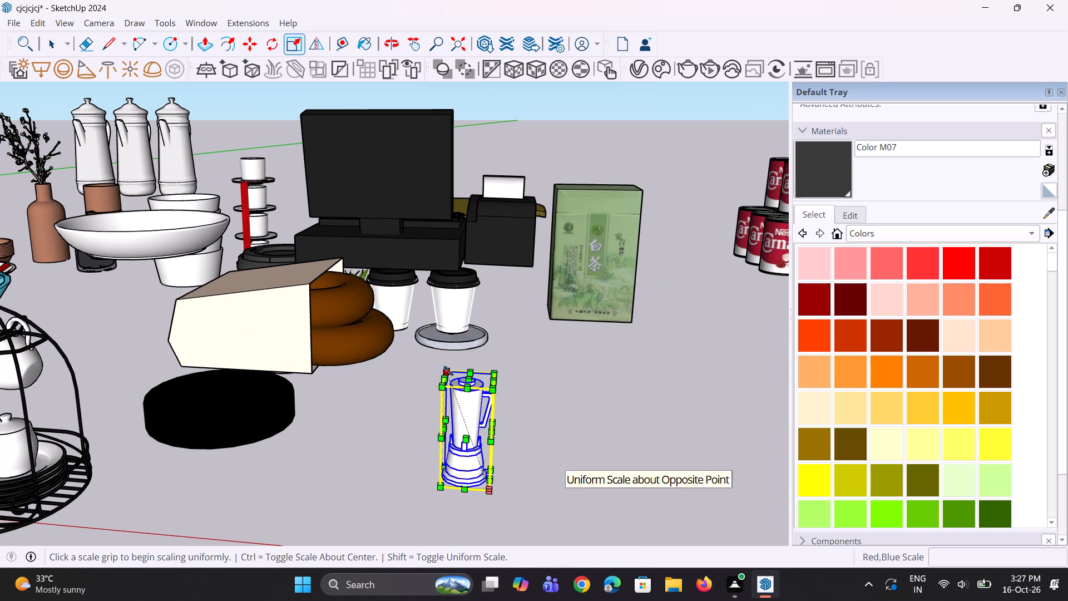
left_click(448, 371)
left_click(378, 252)
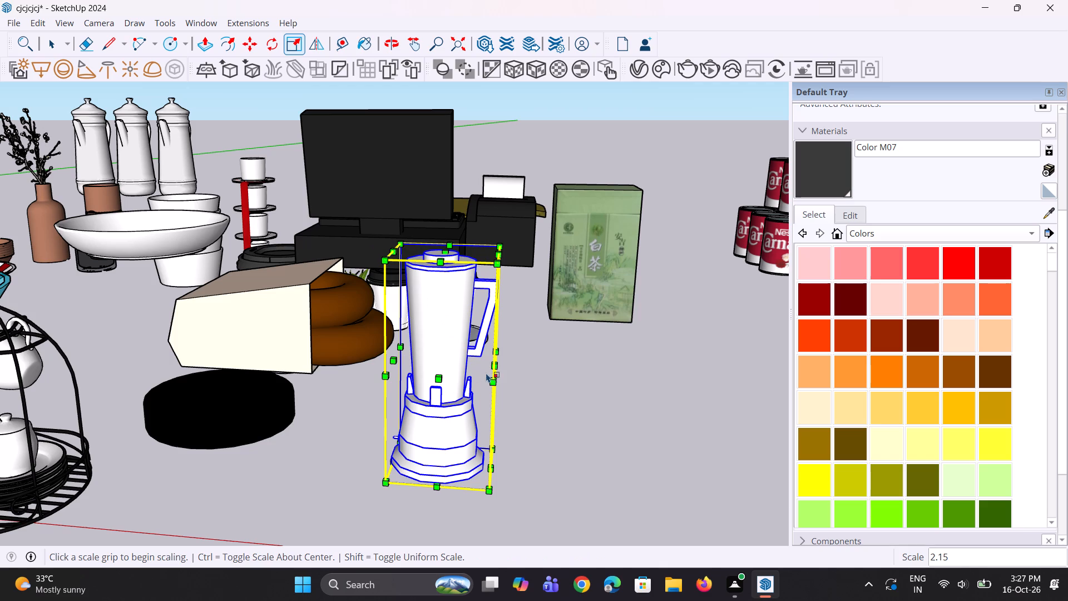
Widen the blender along the red axis by a factor of about 1.47.
left_click(492, 368)
left_click(543, 373)
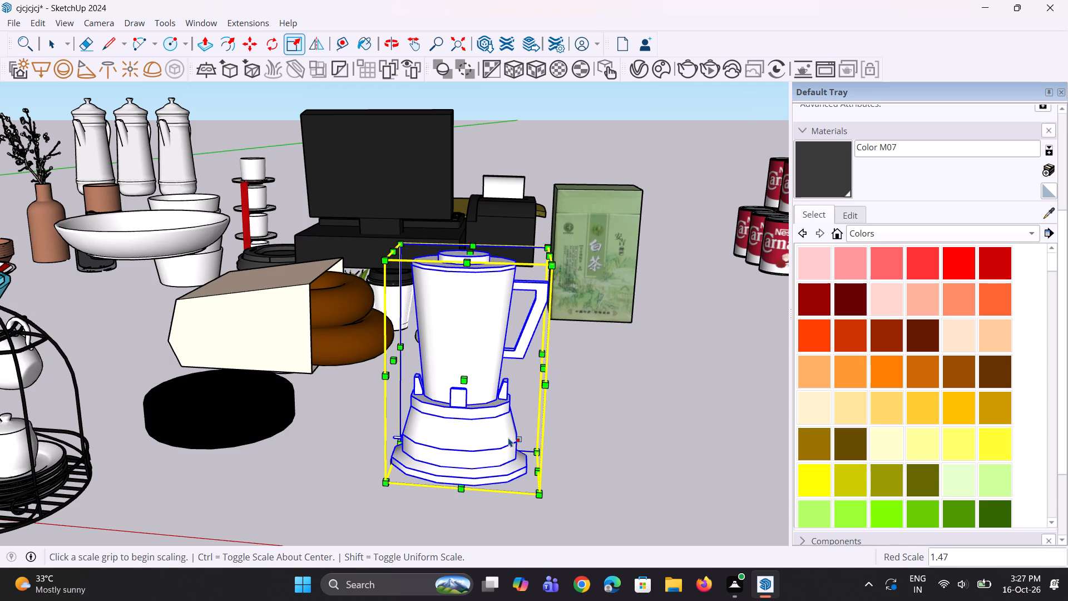
middle_click_drag(506, 437, 496, 425)
key("space")
key("space")
left_click(577, 435)
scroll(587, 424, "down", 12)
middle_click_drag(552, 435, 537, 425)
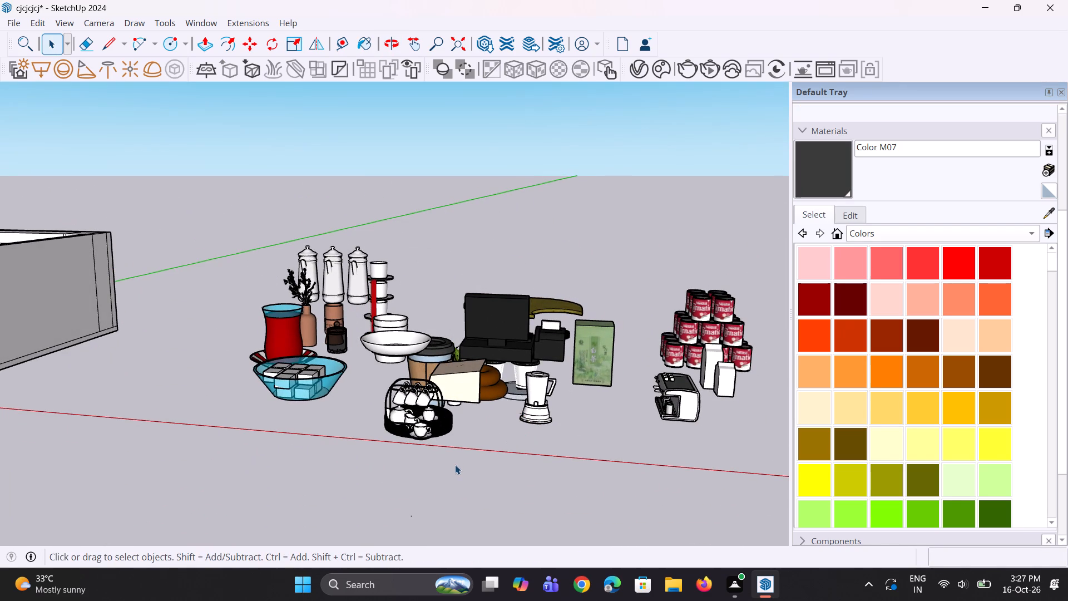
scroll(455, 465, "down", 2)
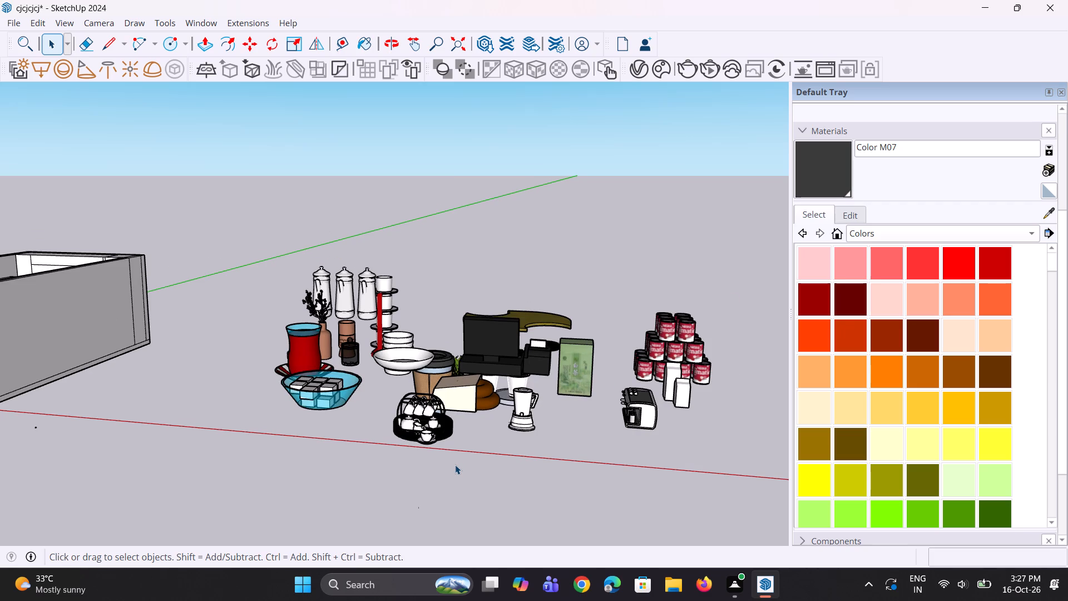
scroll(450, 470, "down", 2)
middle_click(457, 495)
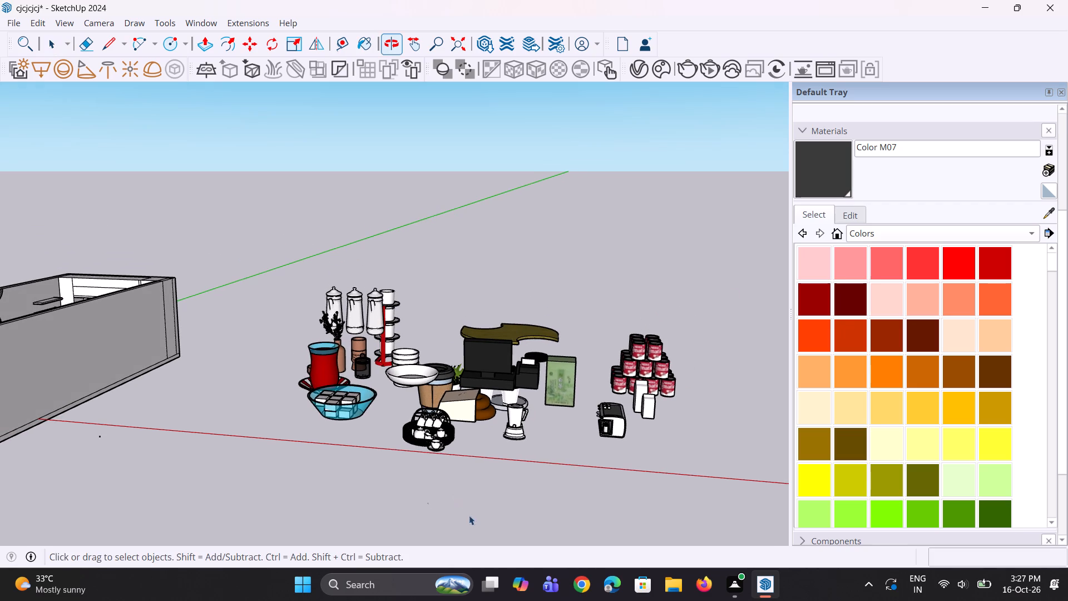
Switch to Google Chrome, search Google for "3d warehouse" and open the SketchUp 3D Warehouse site.
left_click(582, 581)
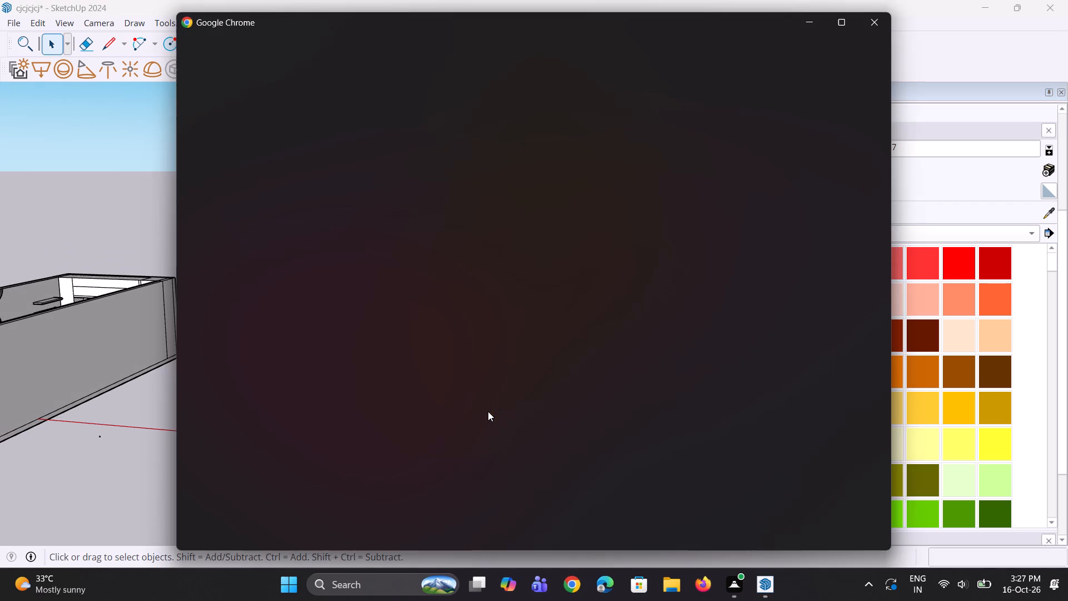
left_click(368, 261)
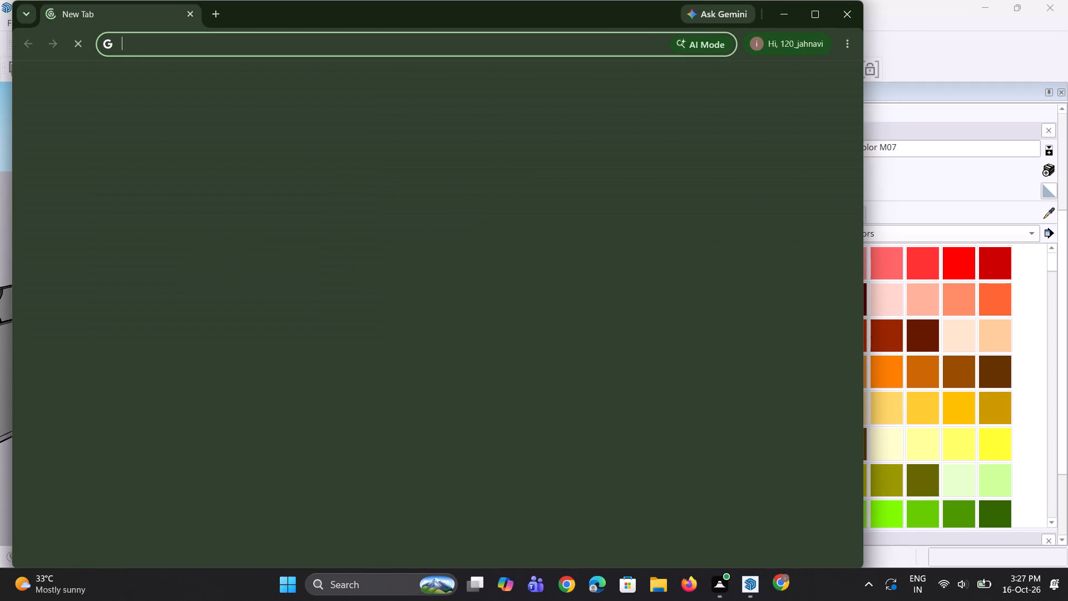
left_click(274, 265)
left_click(264, 351)
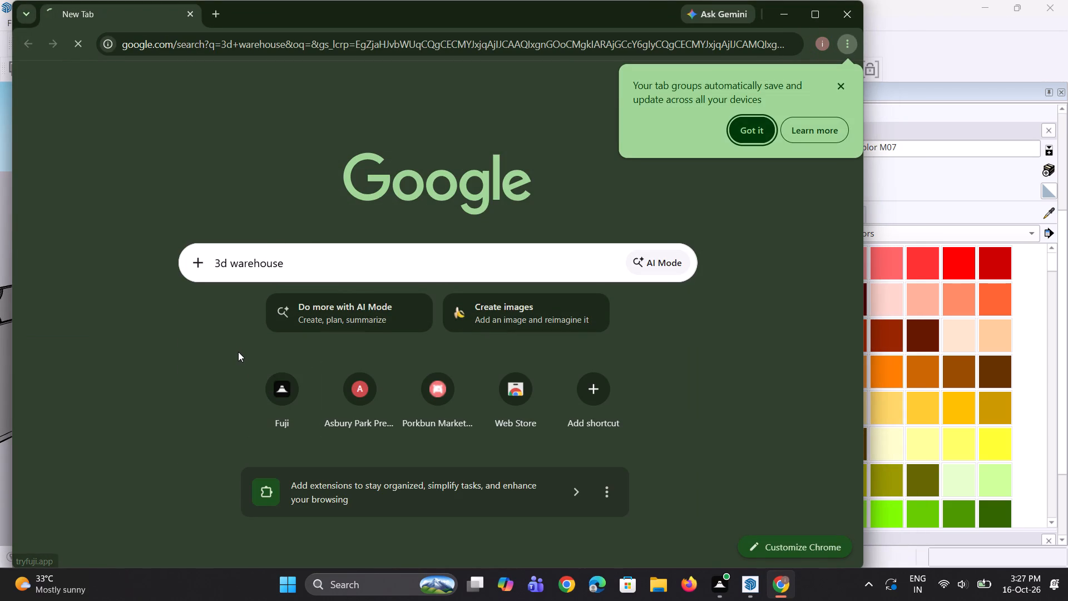
left_click(206, 229)
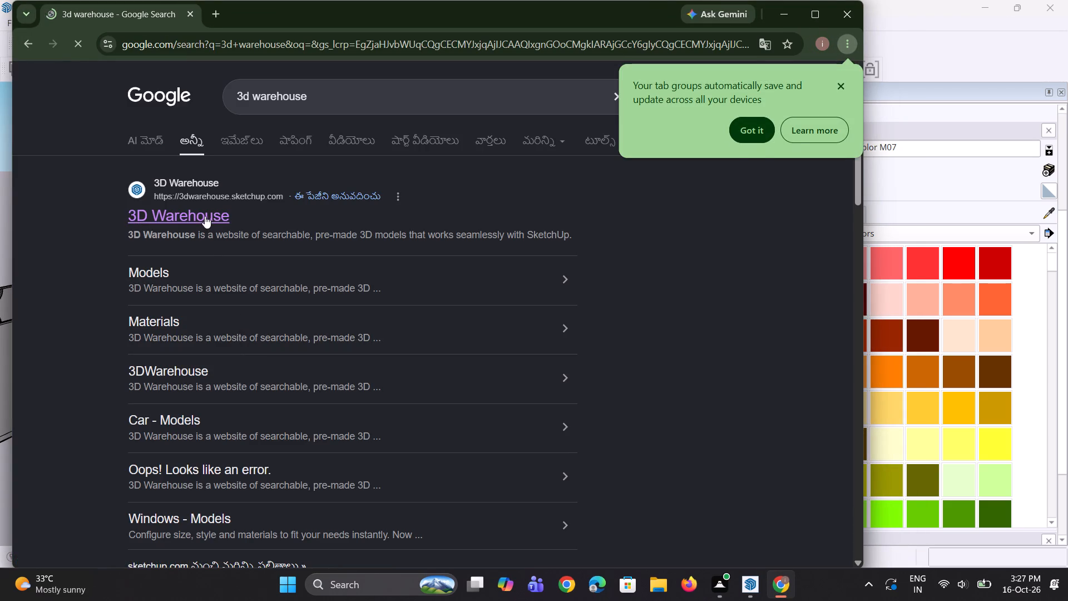
left_click(205, 216)
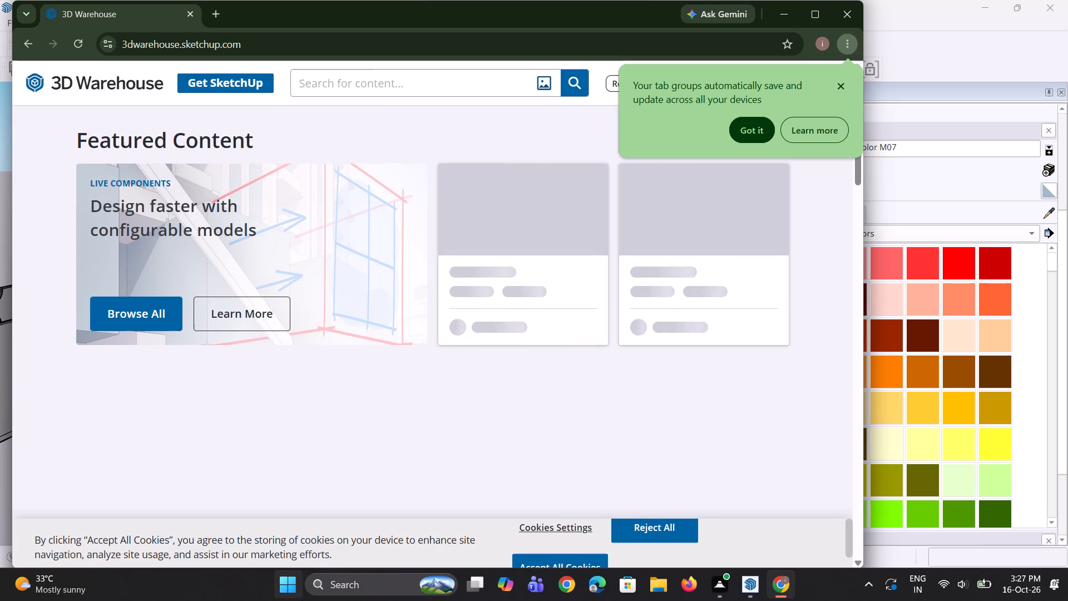
Search 3D Warehouse for "tissues".
left_click(446, 97)
left_click(478, 58)
left_click(469, 82)
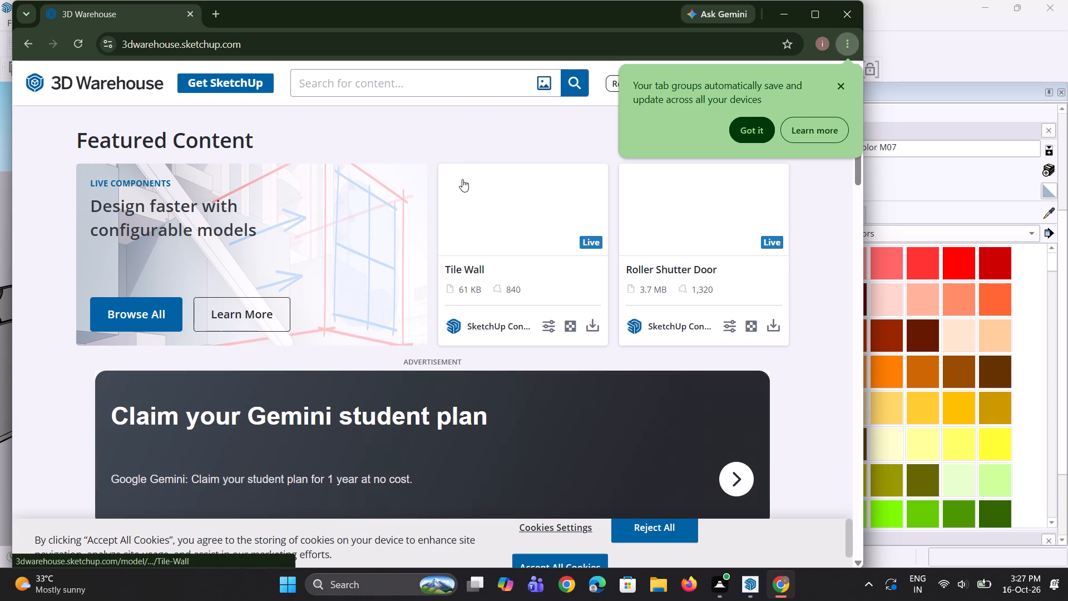
type("tissues")
key("Return")
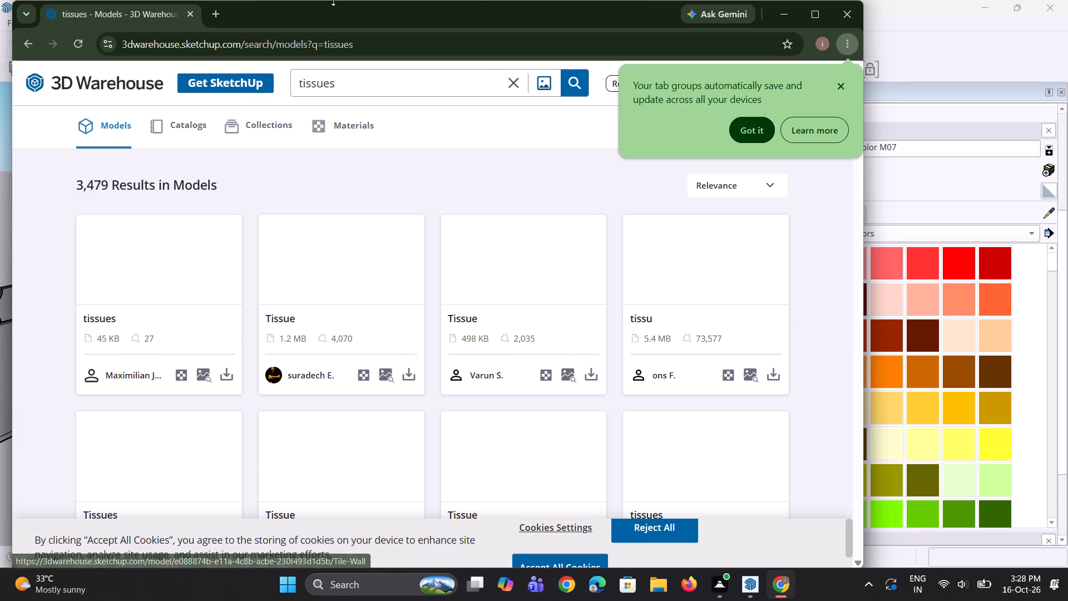
Browse the tissue search results and compare the tissue box models to find one suitable for the café.
scroll(389, 499, "down", 1)
scroll(260, 434, "down", 2)
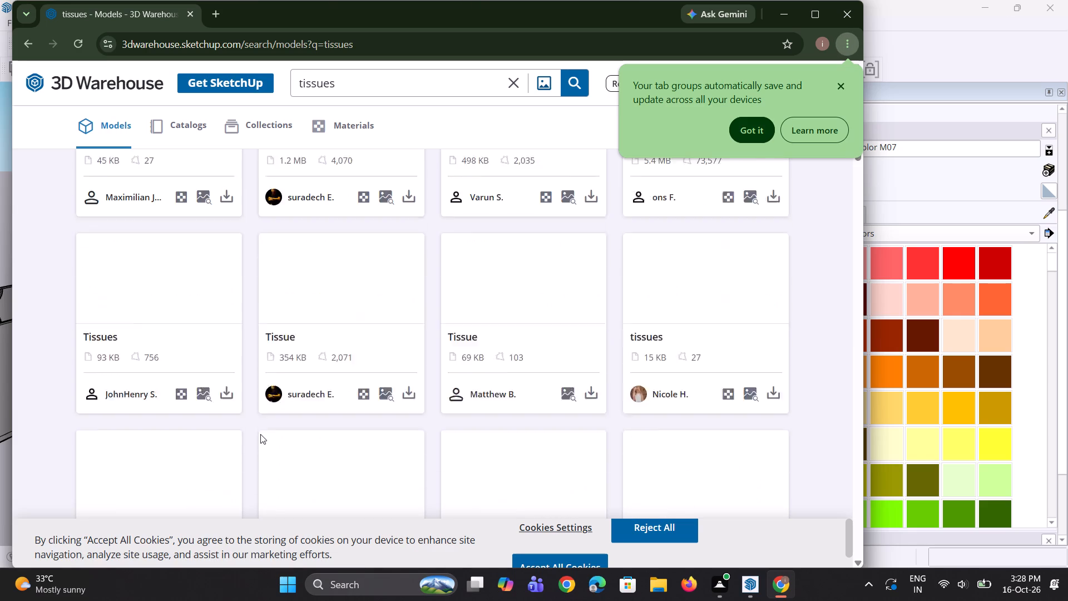
scroll(282, 430, "up", 7)
scroll(337, 396, "down", 3)
scroll(337, 396, "up", 5)
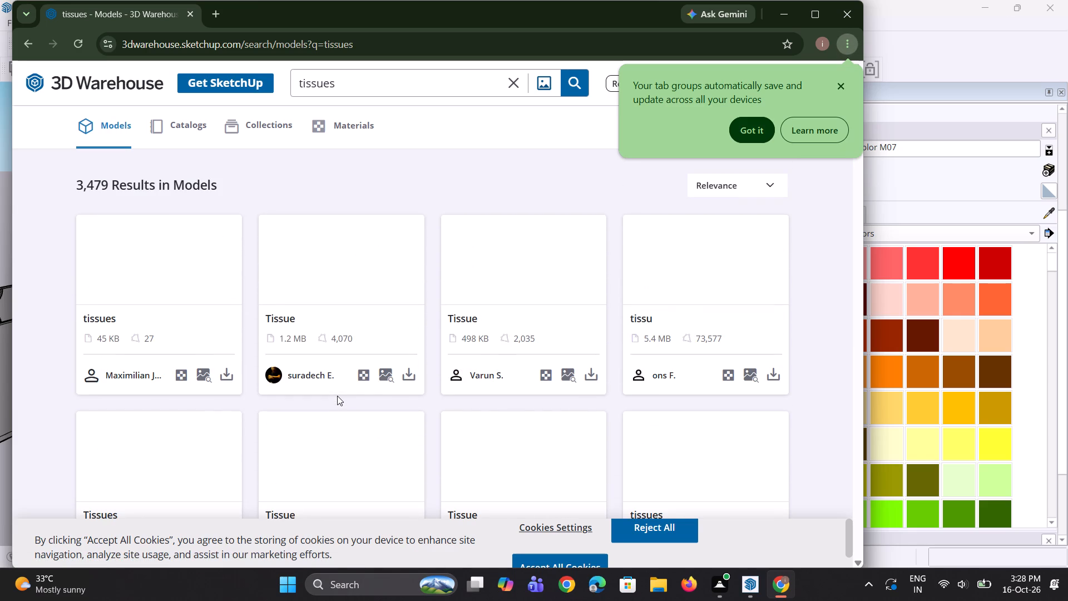
scroll(337, 396, "up", 2)
scroll(345, 394, "down", 2)
scroll(348, 393, "up", 5)
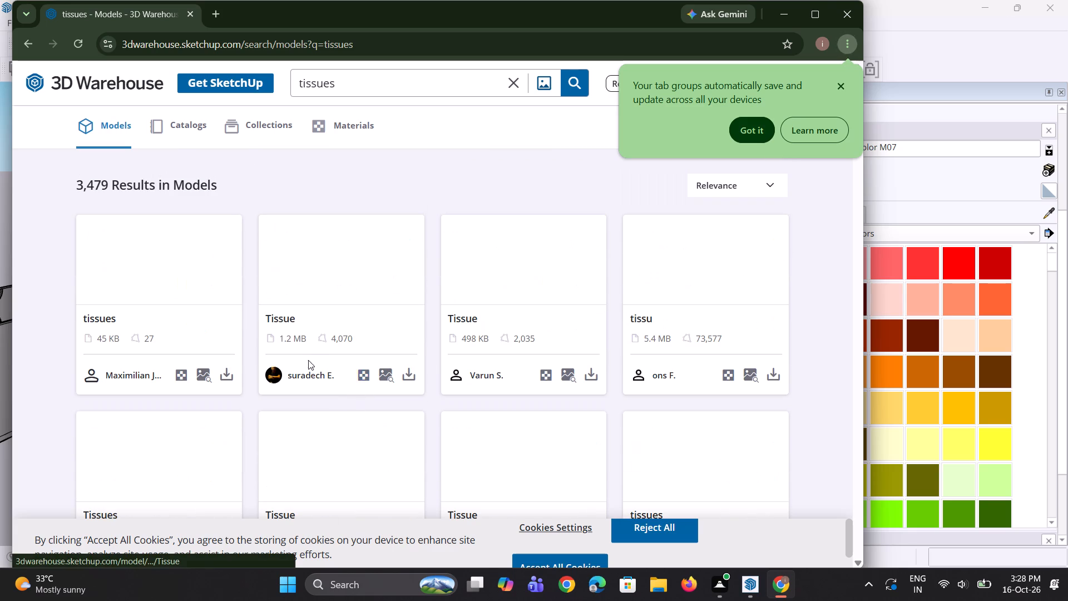
scroll(304, 360, "down", 3)
scroll(285, 390, "up", 4)
scroll(285, 394, "down", 4)
scroll(285, 395, "up", 2)
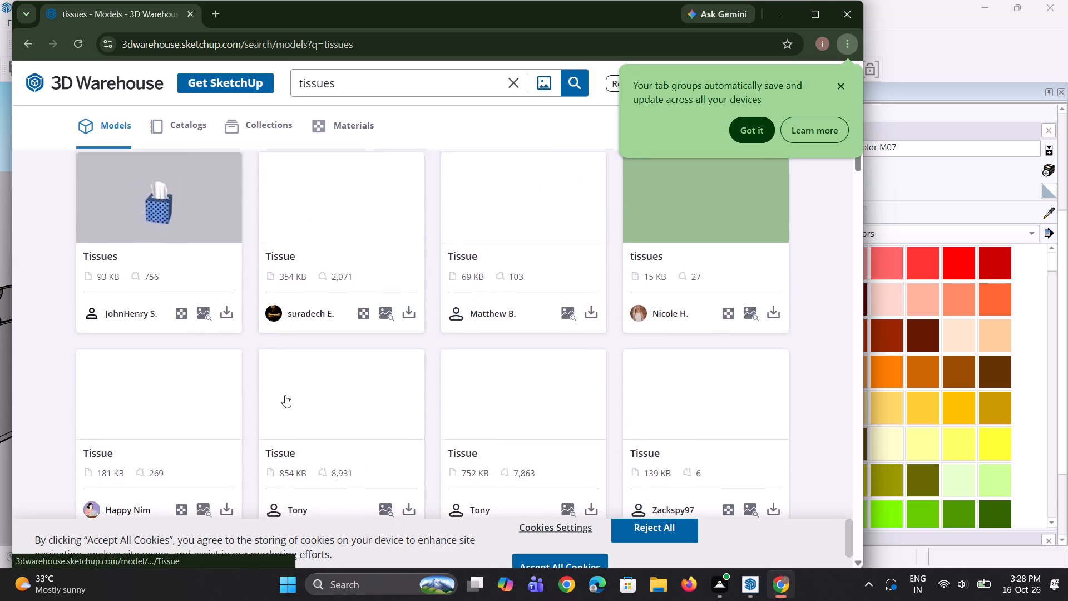
scroll(285, 395, "up", 2)
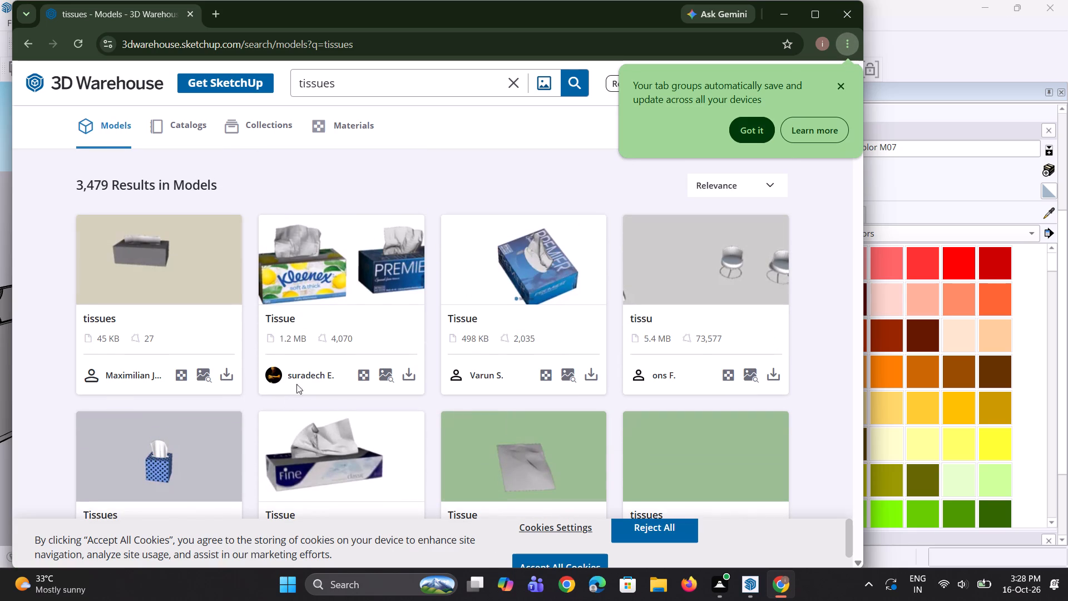
scroll(298, 381, "down", 5)
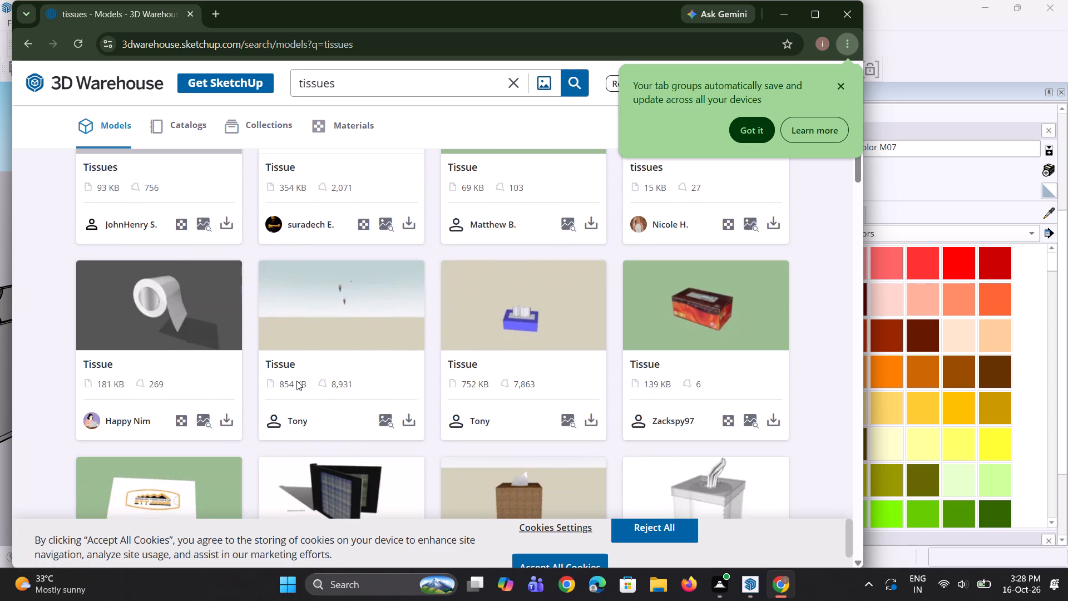
scroll(293, 381, "down", 1)
scroll(473, 393, "down", 3)
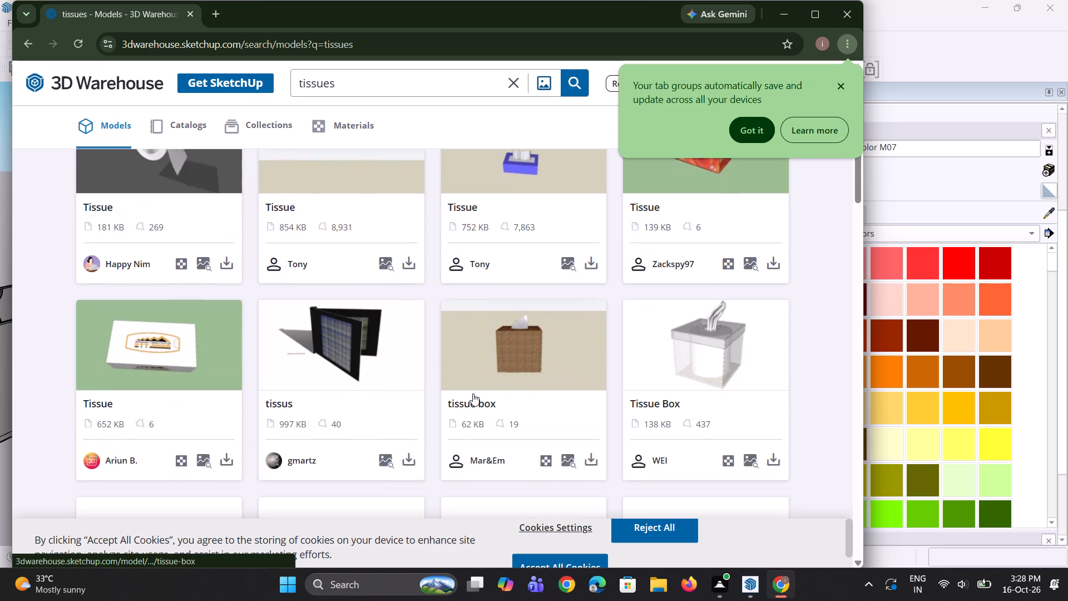
scroll(473, 393, "down", 1)
scroll(575, 267, "up", 1)
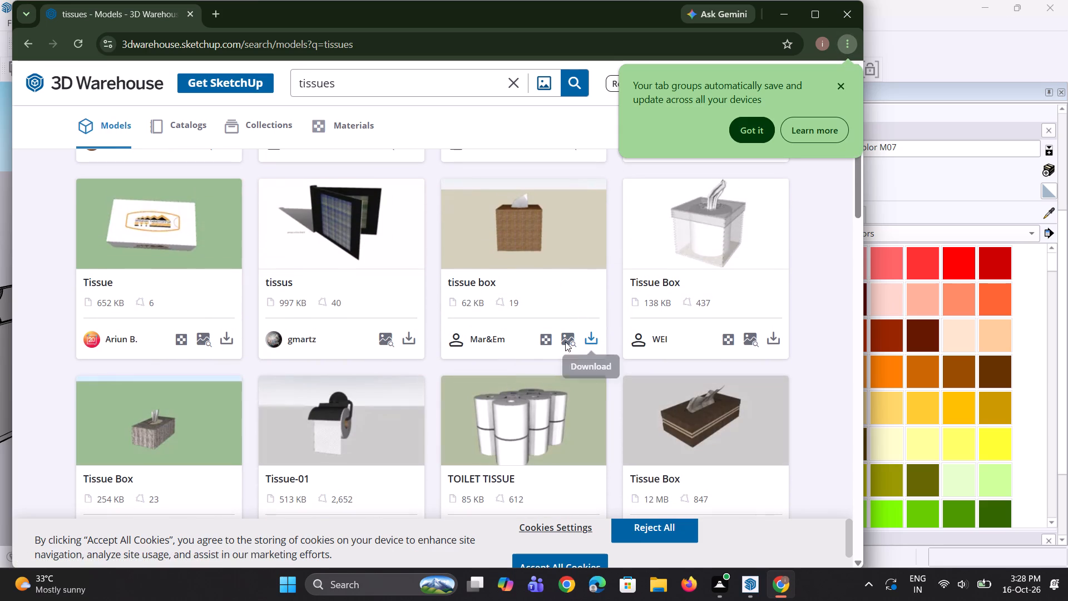
scroll(482, 390, "down", 4)
scroll(420, 472, "down", 4)
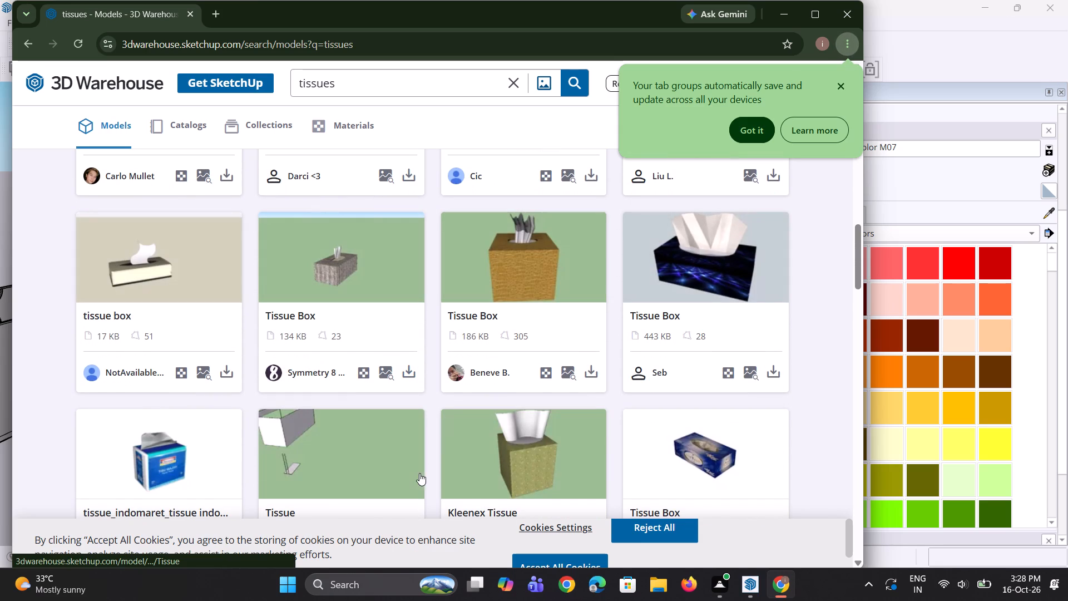
scroll(344, 456, "down", 3)
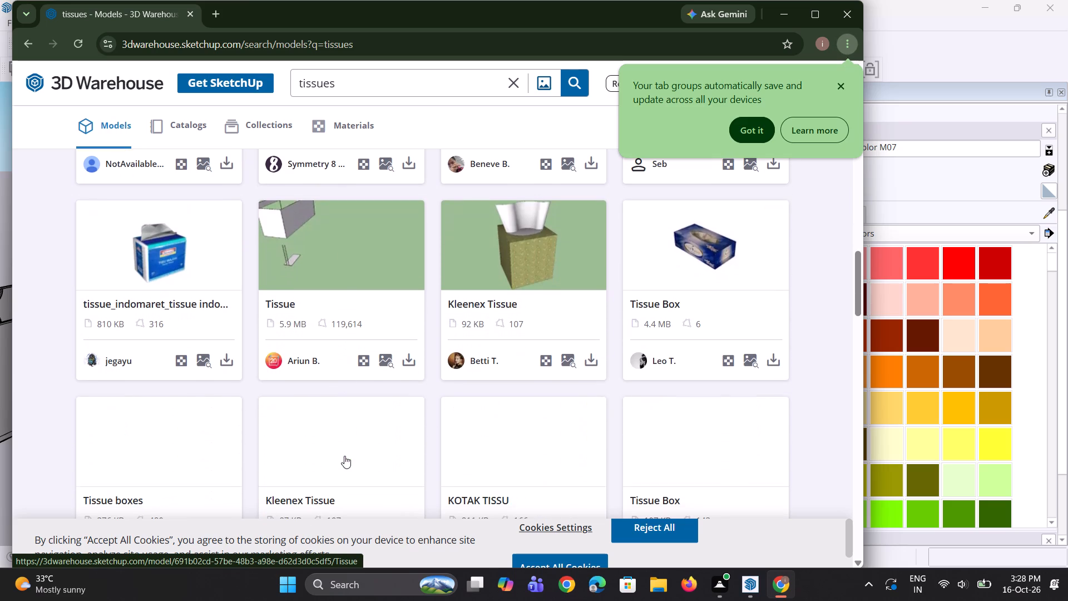
scroll(340, 460, "down", 2)
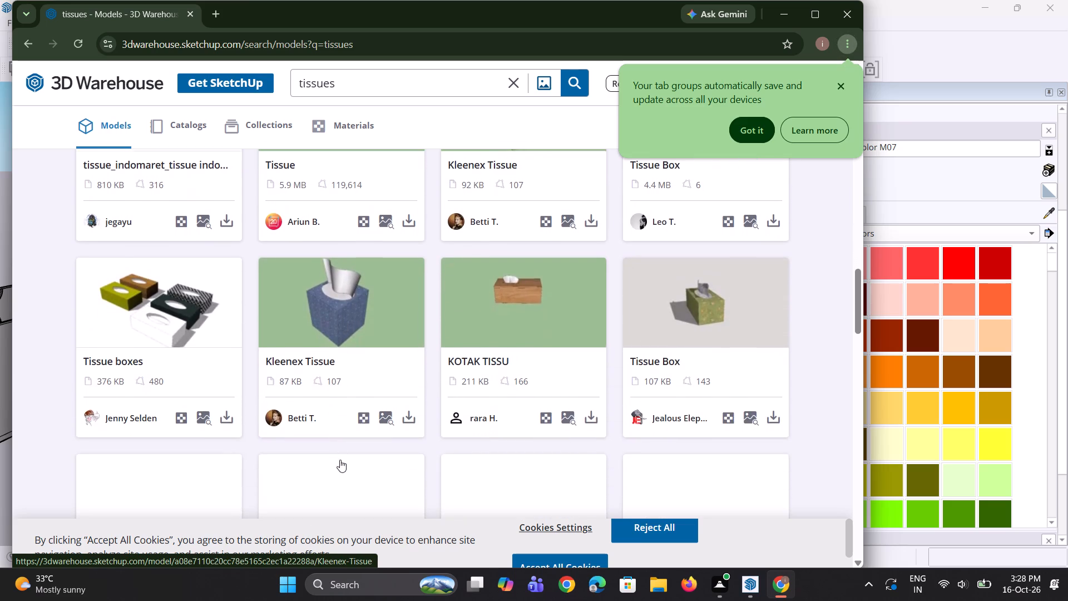
scroll(340, 460, "down", 5)
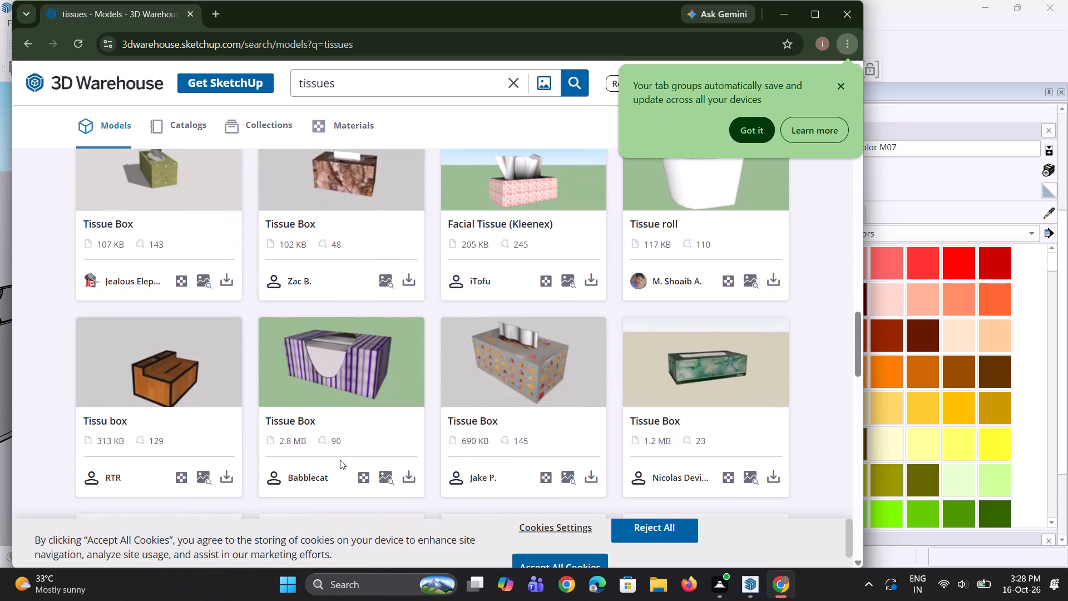
scroll(336, 462, "down", 6)
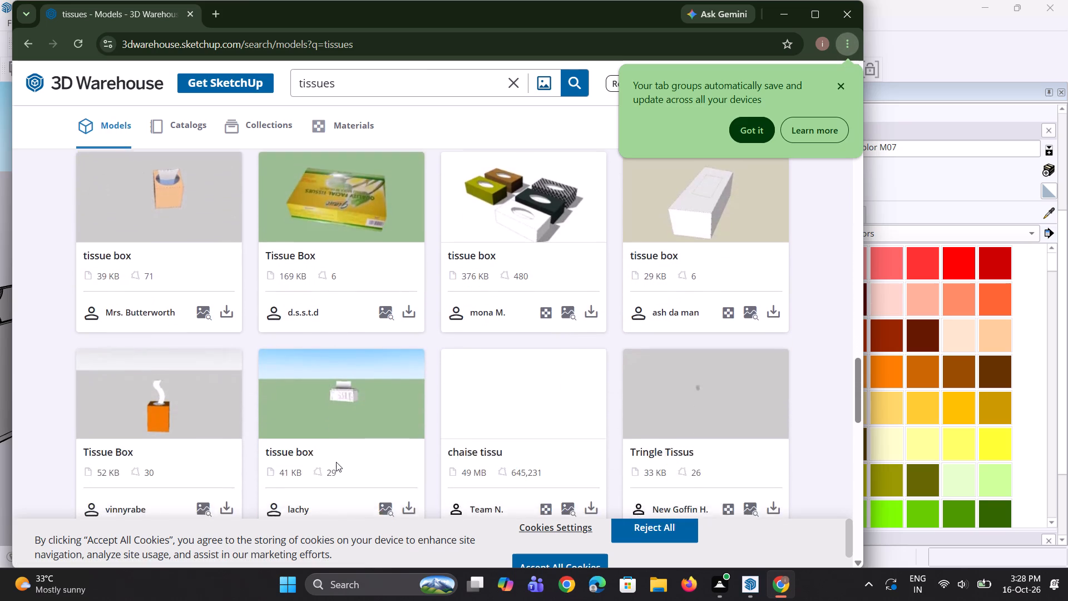
scroll(336, 462, "down", 7)
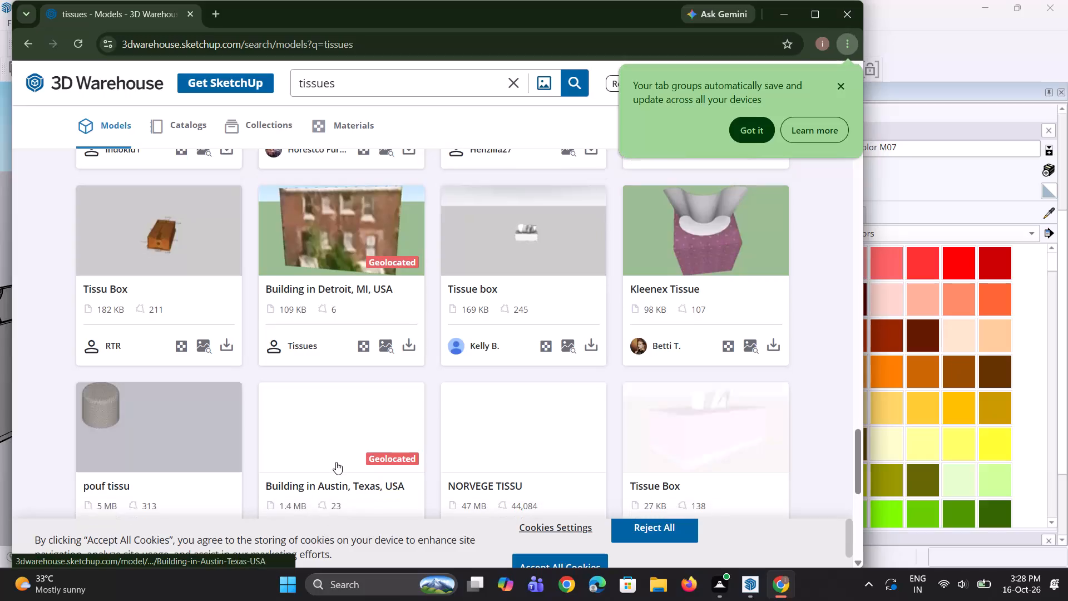
scroll(336, 462, "down", 5)
scroll(336, 462, "up", 9)
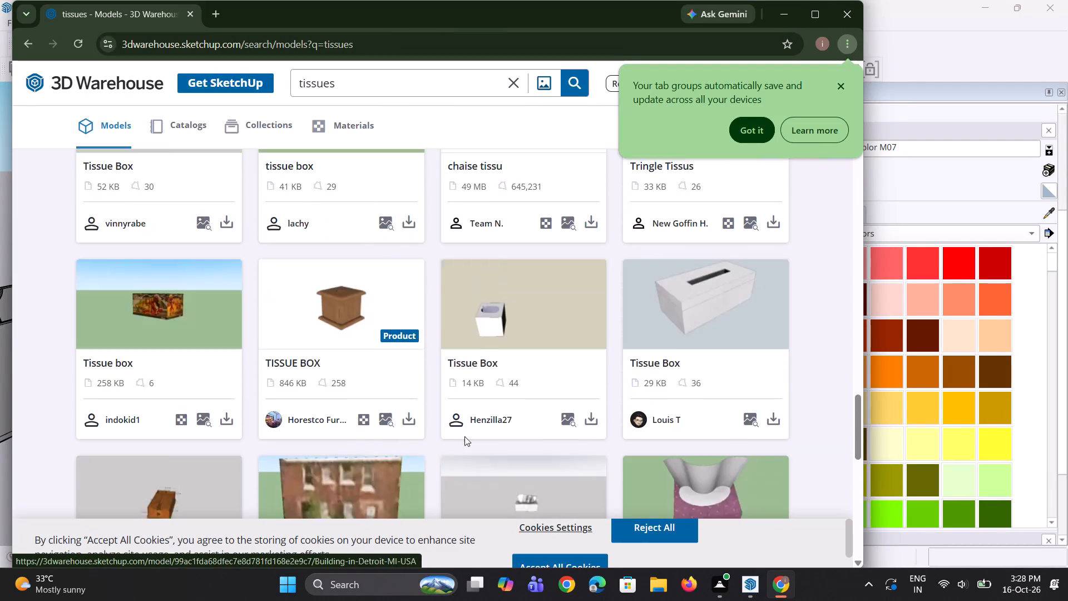
scroll(464, 436, "up", 4)
scroll(506, 395, "up", 6)
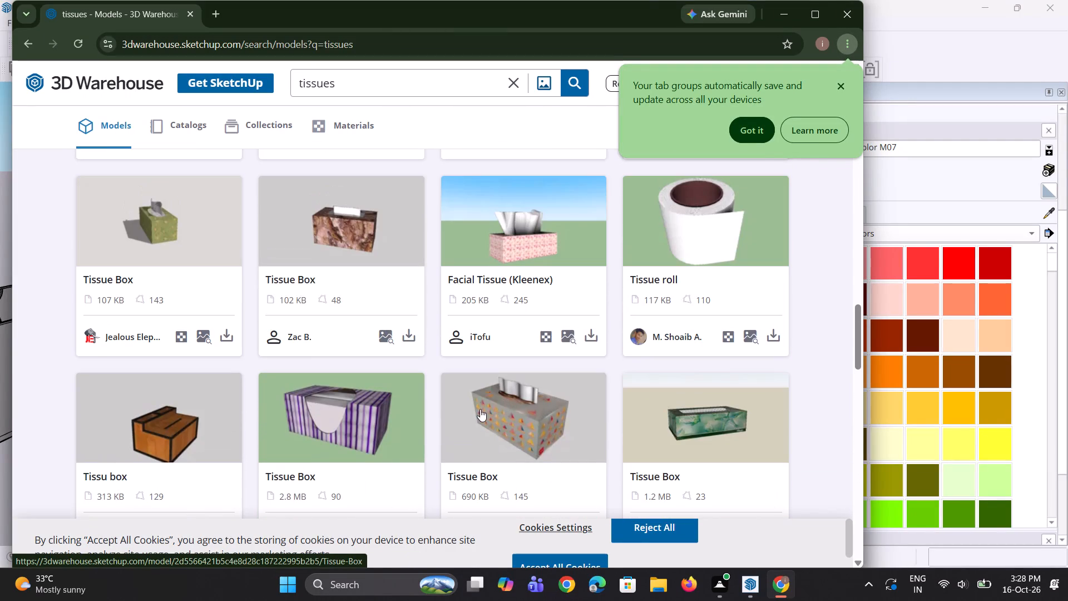
scroll(480, 409, "up", 9)
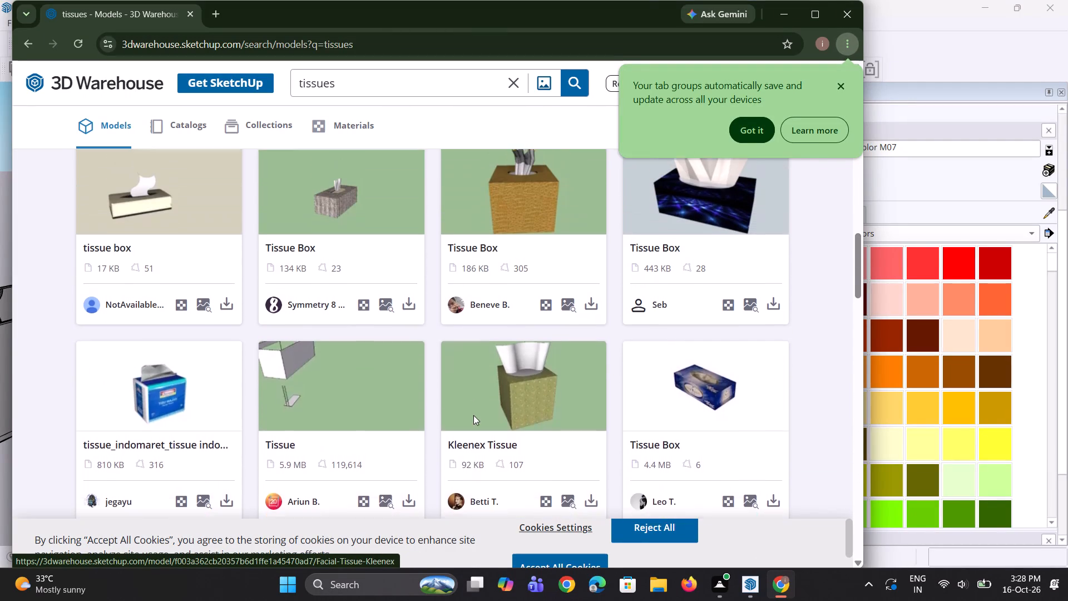
scroll(470, 417, "down", 2)
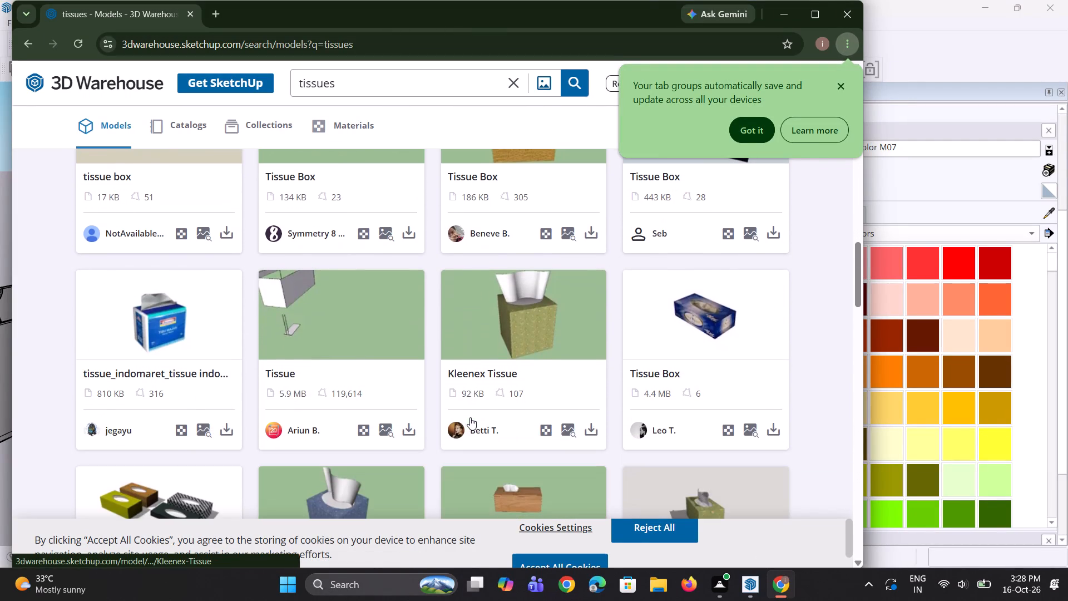
scroll(527, 409, "up", 2)
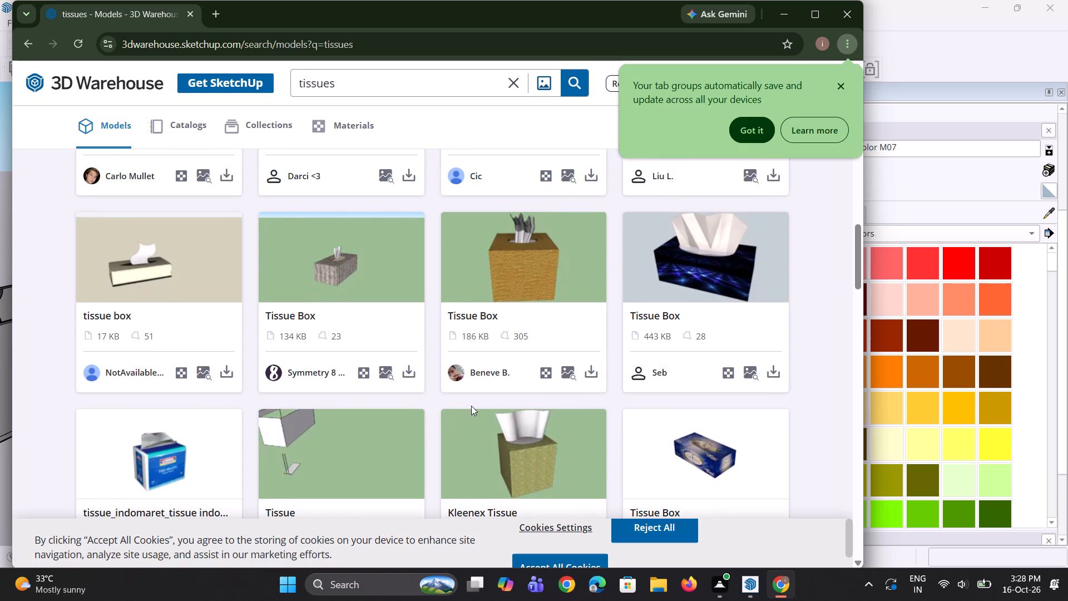
Download the Kleenex Tissue model with the green patterned cube box as a SketchUp file.
scroll(462, 407, "down", 2)
left_click(590, 427)
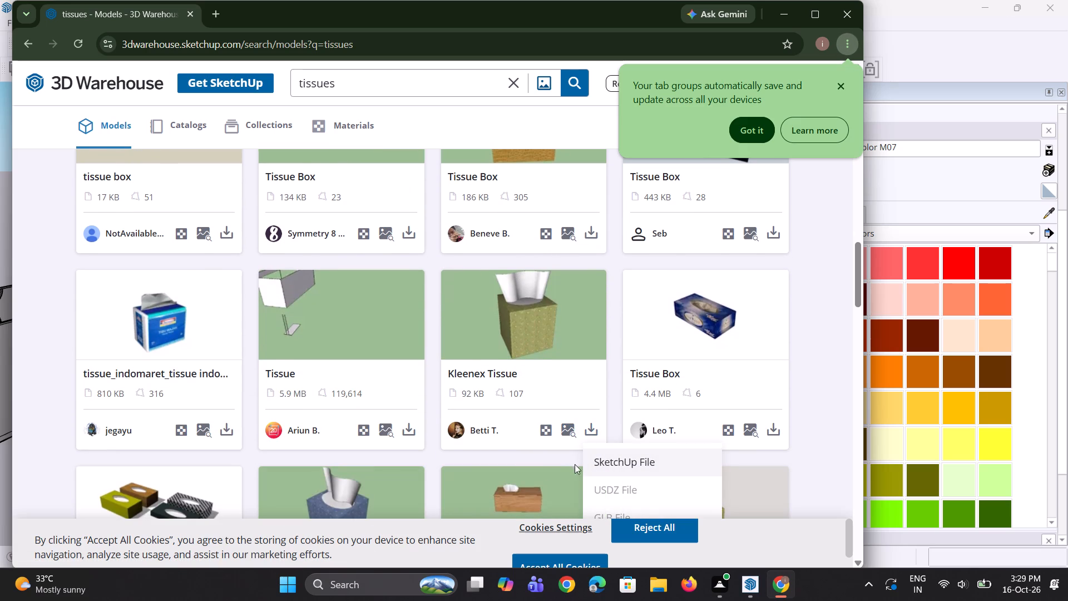
left_click(605, 465)
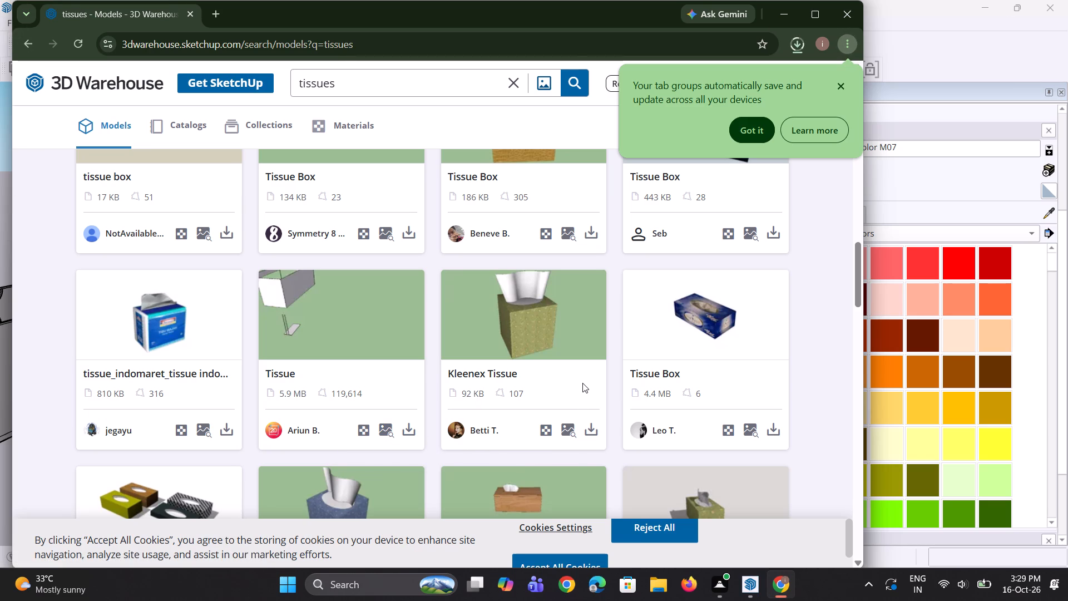
Switch to SketchUp, import Component_1 (1) from Downloads and place it on the ground beside the blender.
left_click(788, 19)
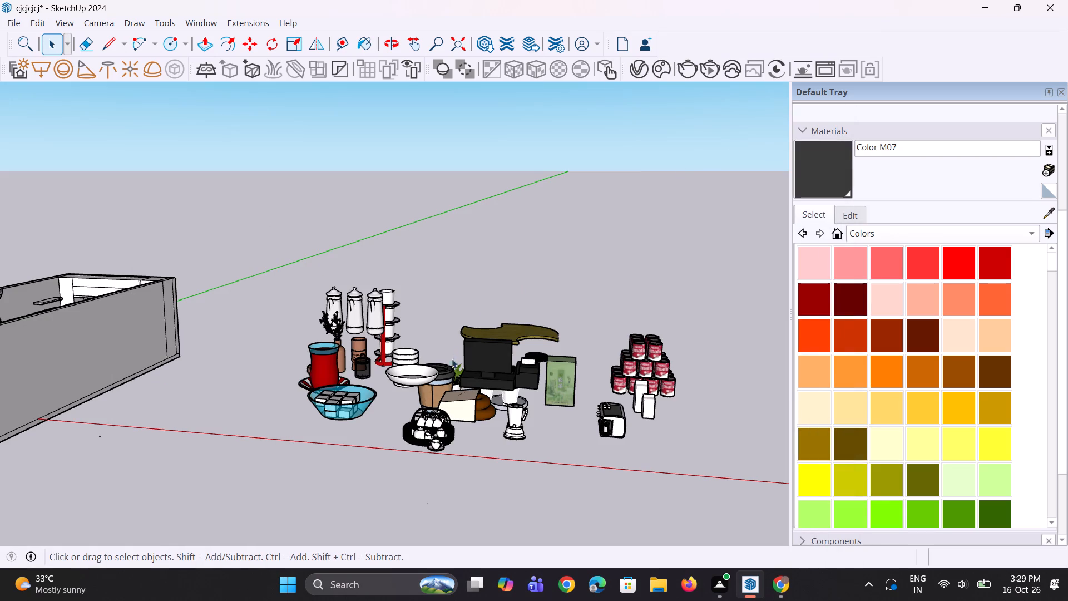
left_click(16, 22)
left_click(57, 215)
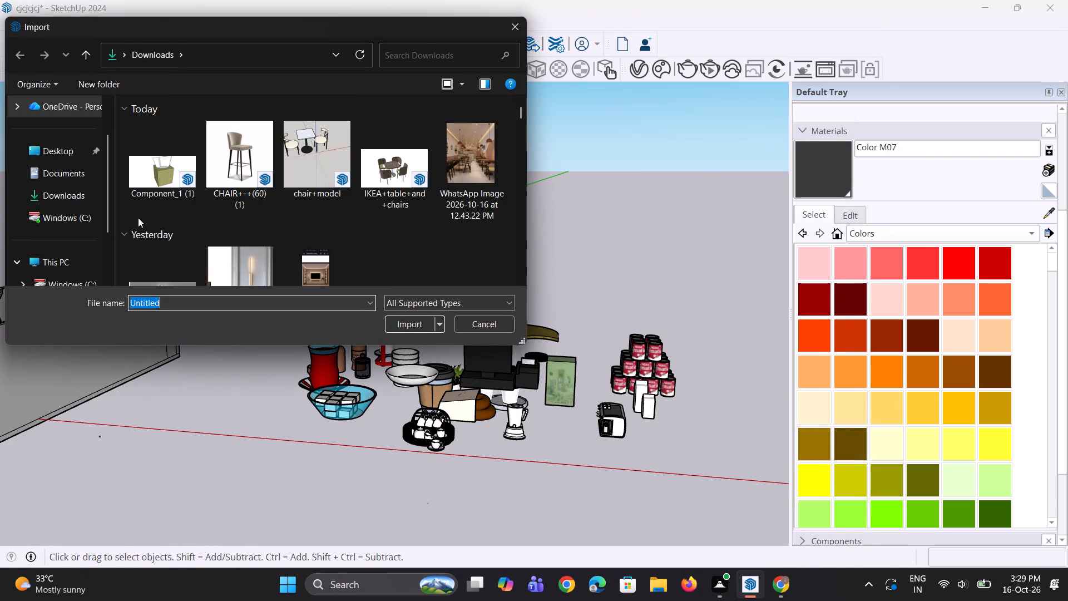
left_click(79, 197)
left_click(141, 184)
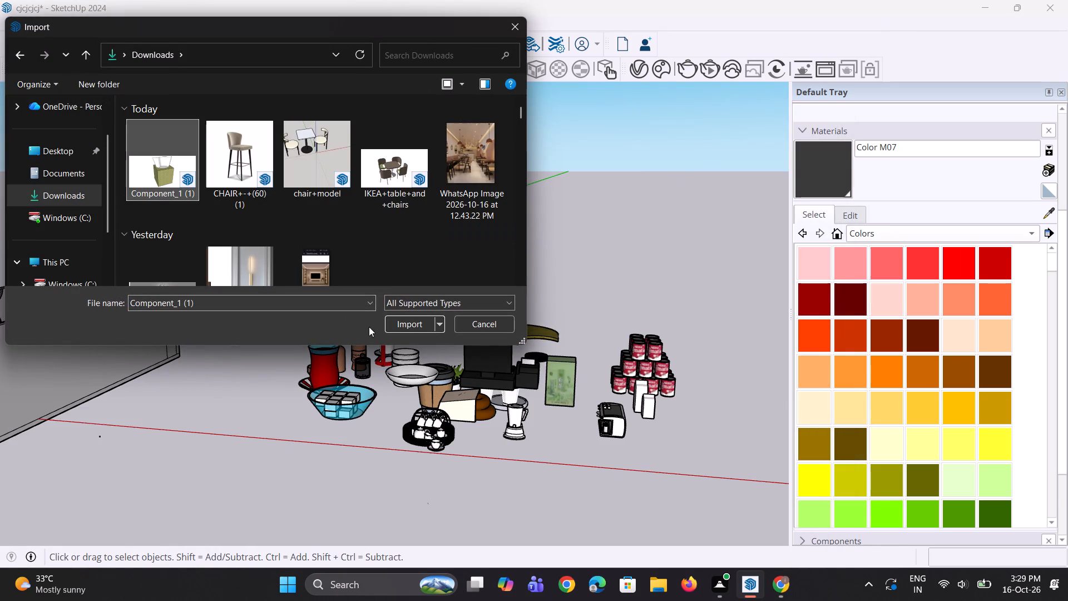
left_click(399, 324)
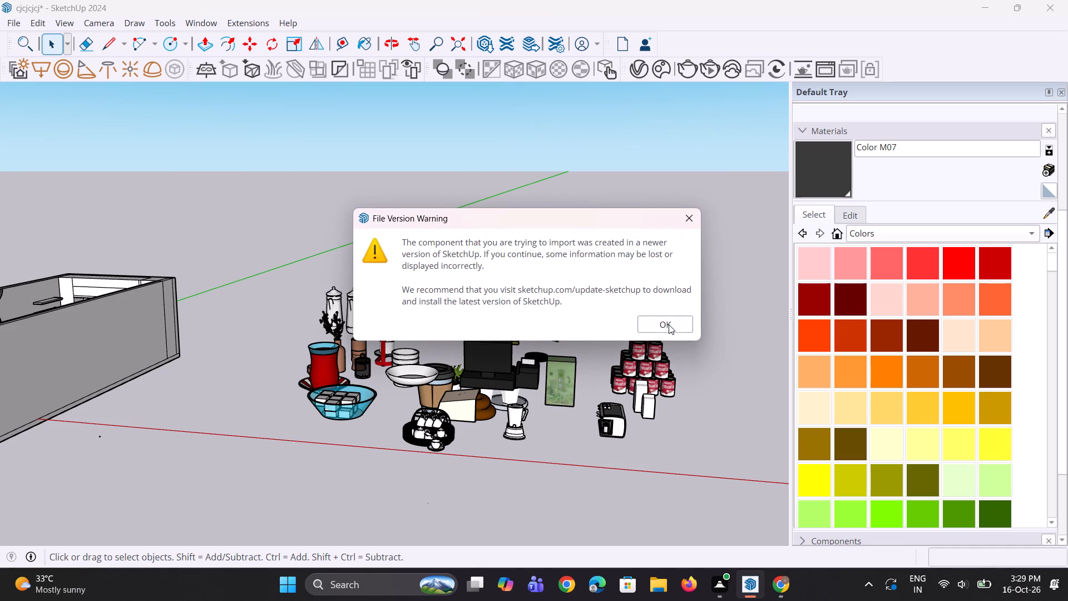
left_click(669, 324)
left_click(533, 444)
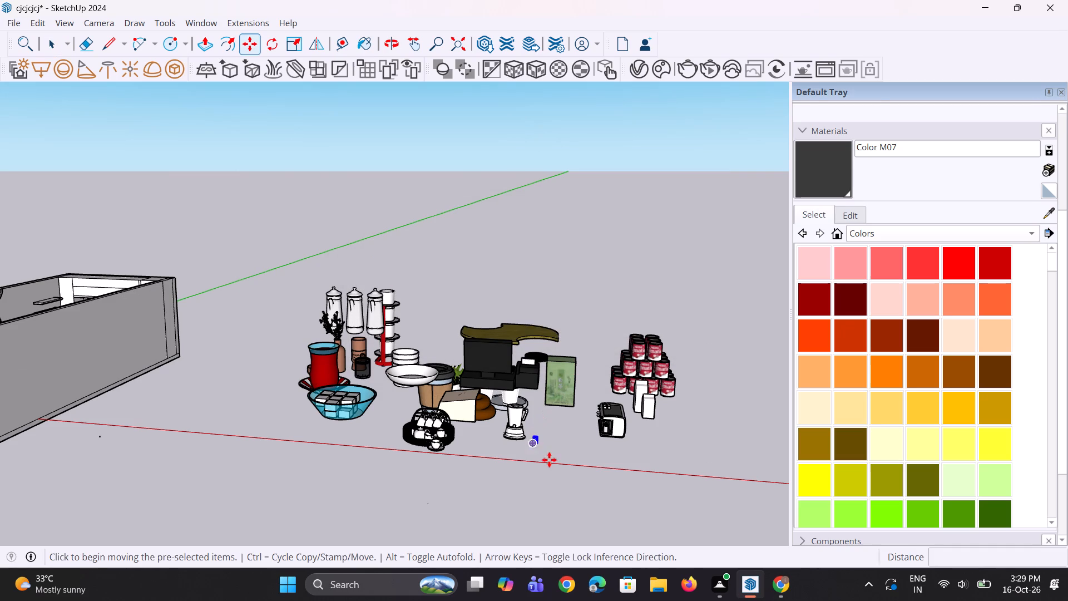
Scale the imported tissue box up uniformly by about 1.77.
scroll(543, 427, "up", 13)
key("s")
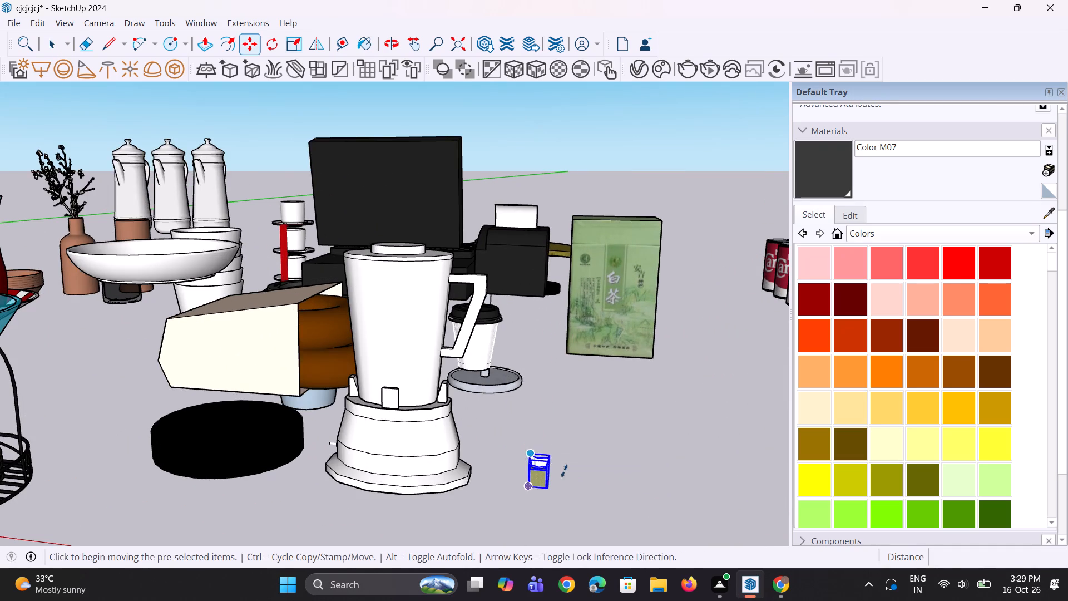
scroll(570, 472, "up", 3)
left_click(515, 444)
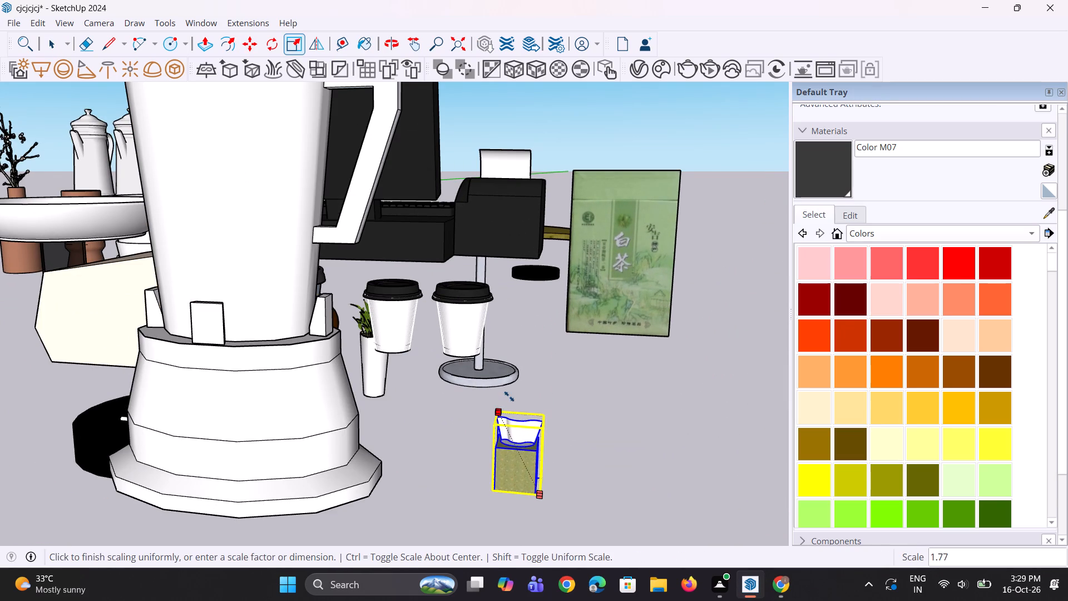
left_click(508, 396)
Scale the tissue box up uniformly again by about 2.64 to suit the neighbouring café props, and deselect it.
middle_click_drag(514, 446, 525, 459)
scroll(525, 459, "up", 1)
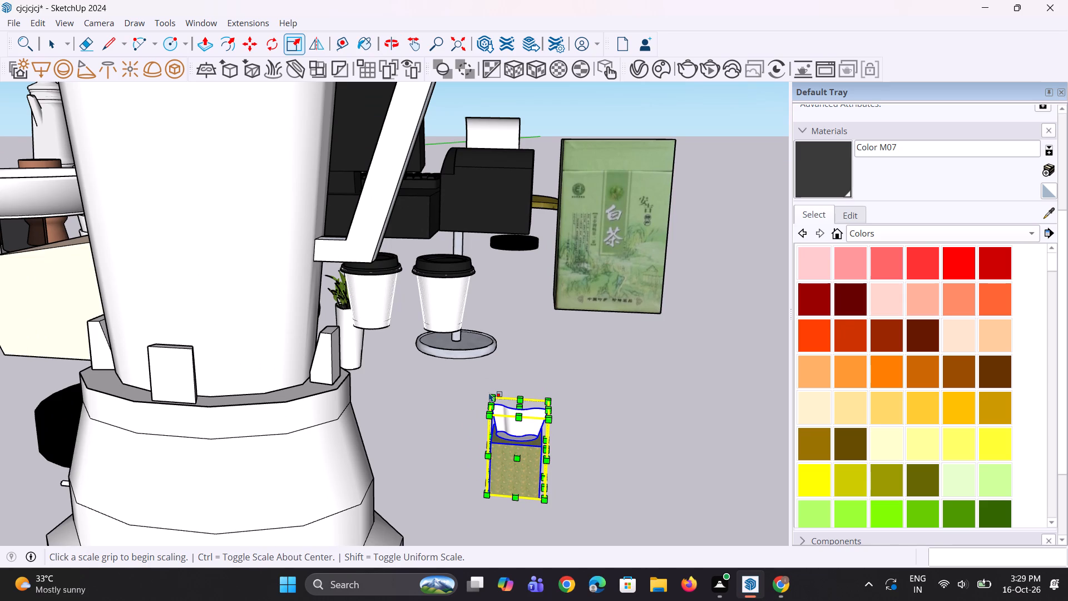
left_click(548, 401)
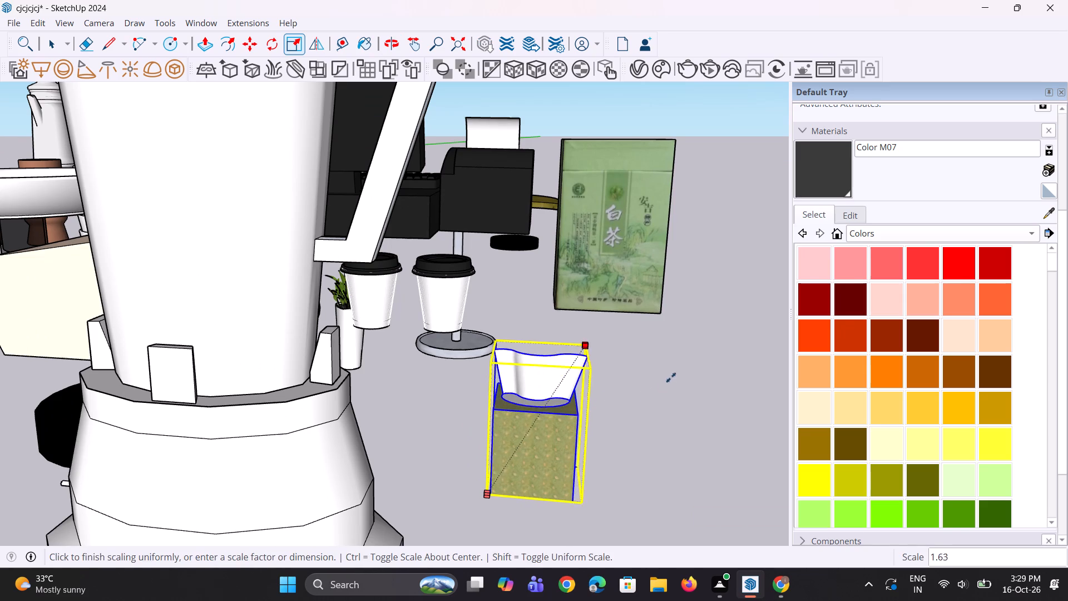
left_click(730, 304)
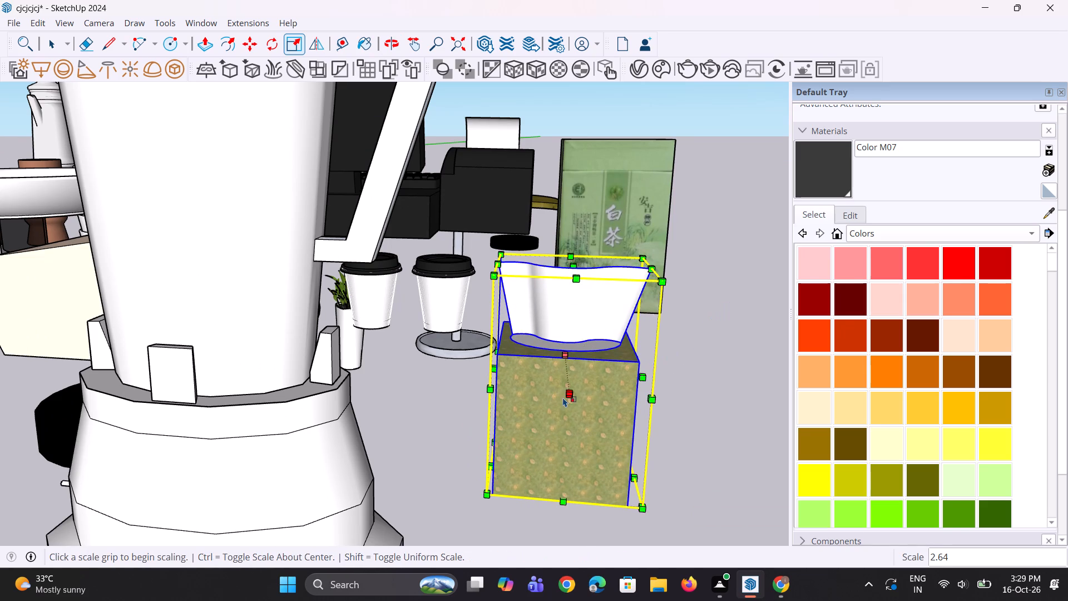
scroll(563, 397, "down", 5)
middle_click_drag(579, 395, 537, 366)
key("space")
key("space")
left_click(644, 396)
scroll(644, 404, "down", 3)
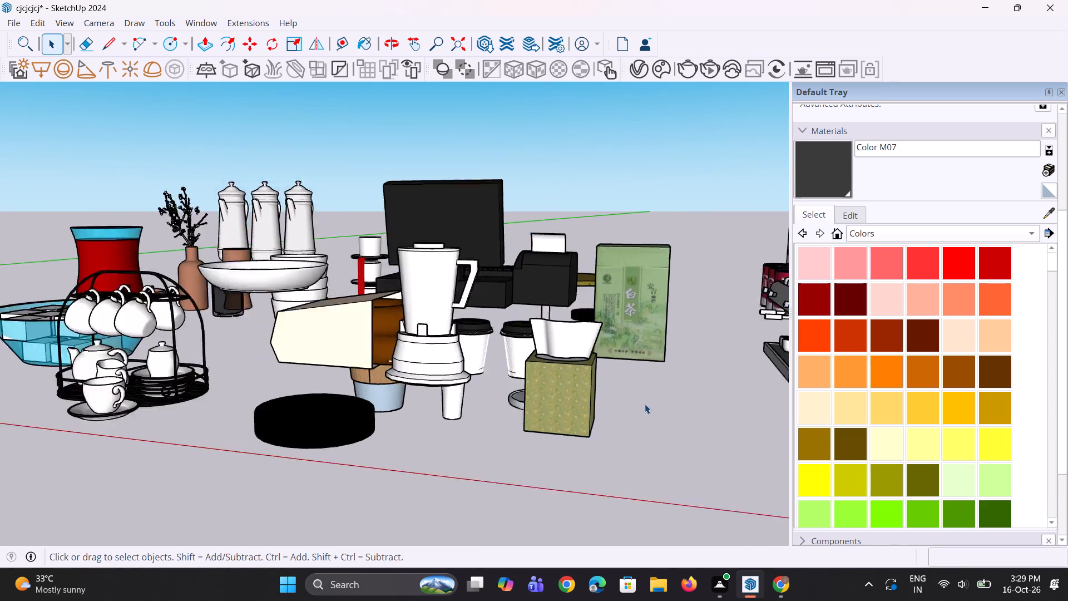
Move the espresso machine from the gathered props into the café, to the lower shelf on the back wall.
scroll(645, 404, "down", 17)
middle_click_drag(149, 415, 214, 428)
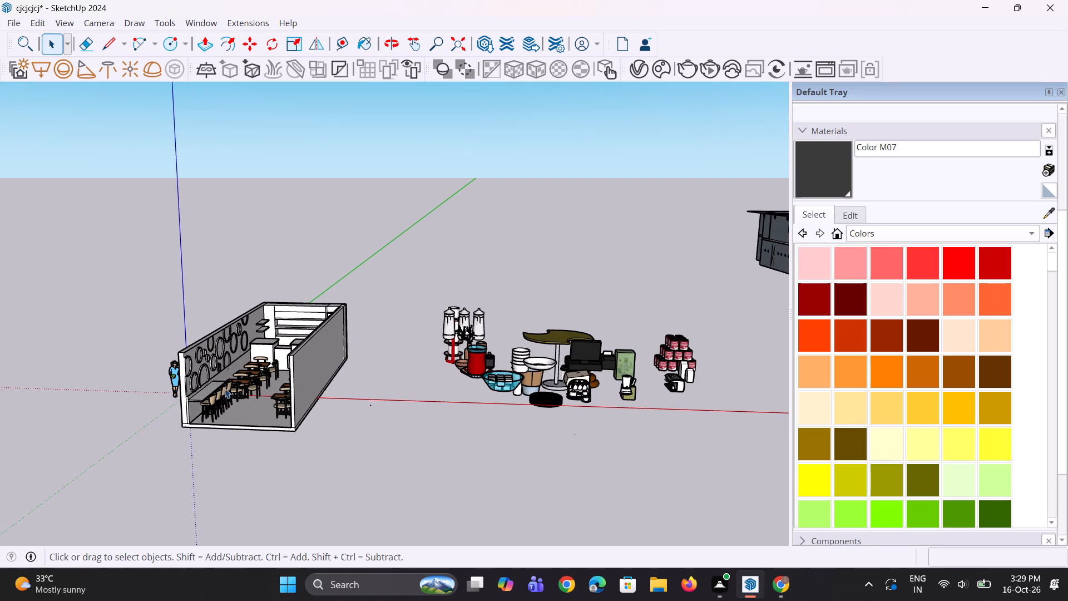
scroll(195, 423, "down", 2)
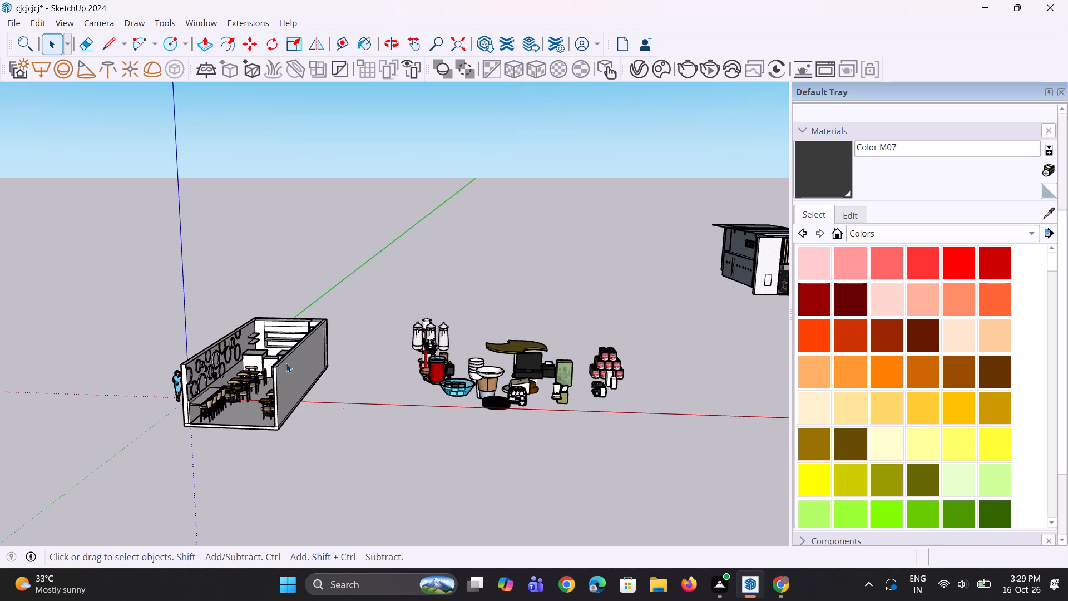
left_click(536, 371)
scroll(532, 377, "up", 3)
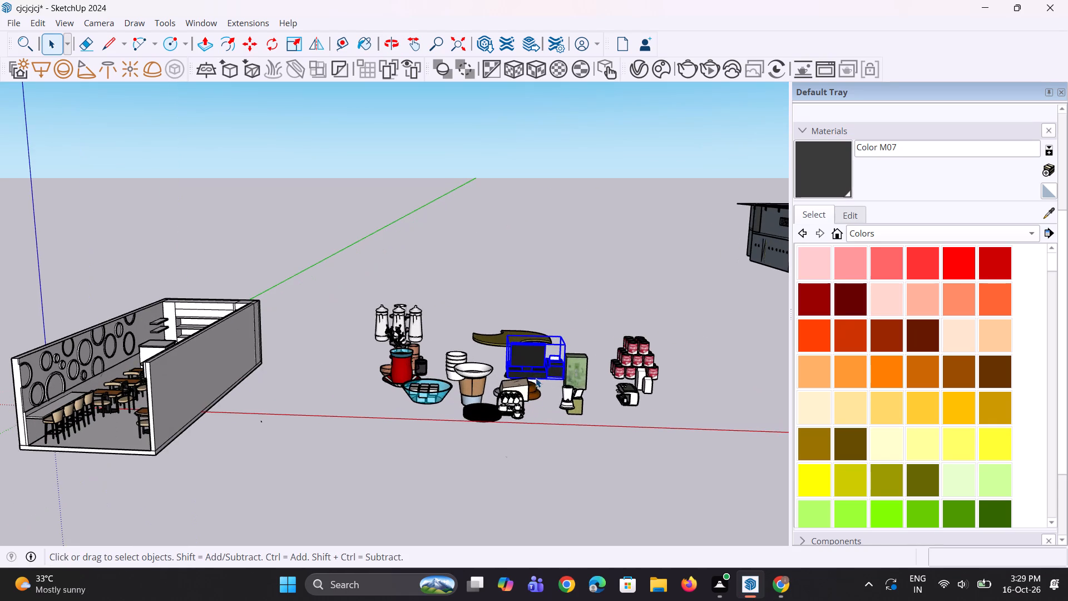
key("space")
left_click(521, 423)
scroll(473, 397, "up", 1)
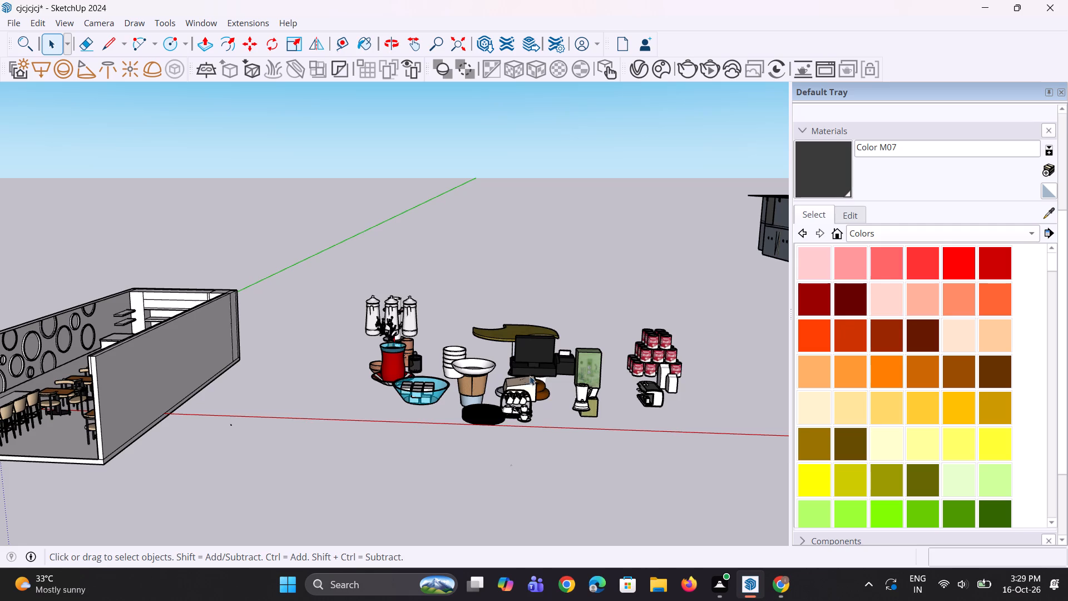
scroll(538, 371, "up", 3)
middle_click_drag(614, 380, 606, 380)
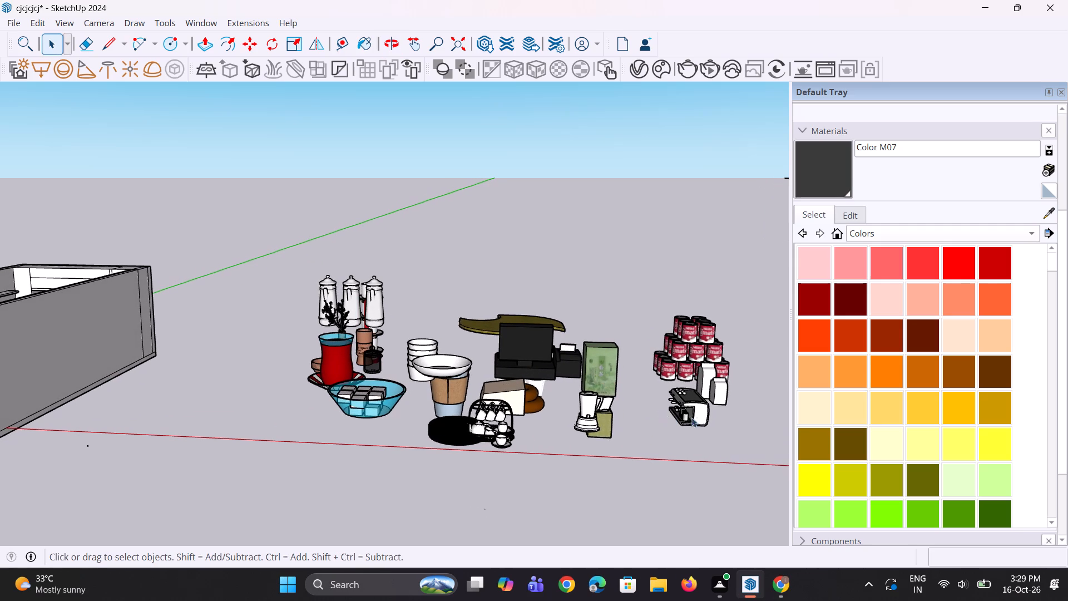
left_click(696, 417)
key("m")
left_click_drag(714, 430, 711, 491)
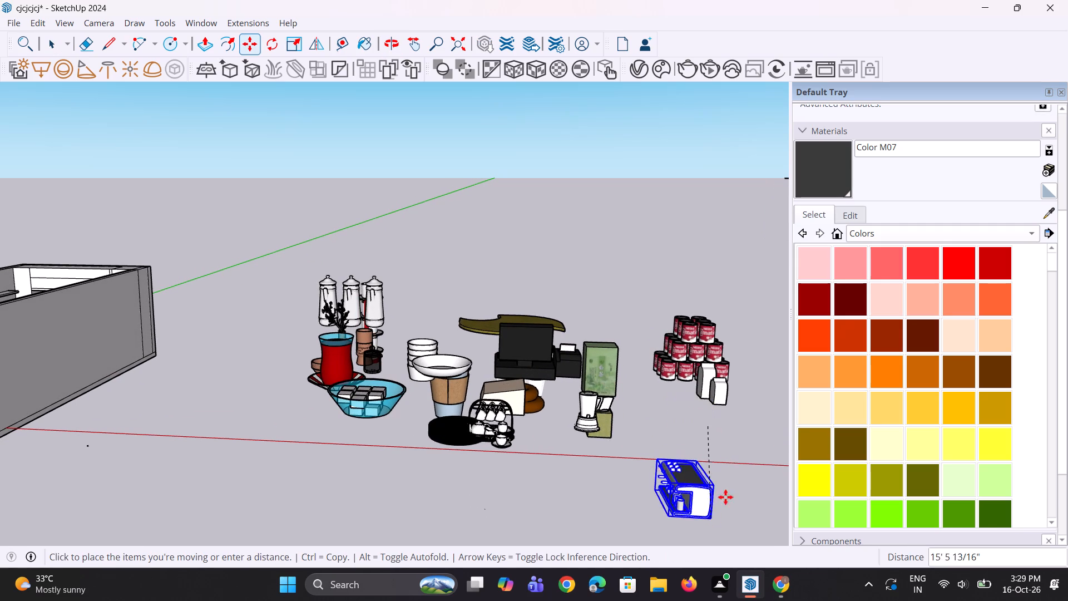
scroll(735, 482, "down", 12)
scroll(431, 409, "up", 3)
scroll(279, 371, "up", 2)
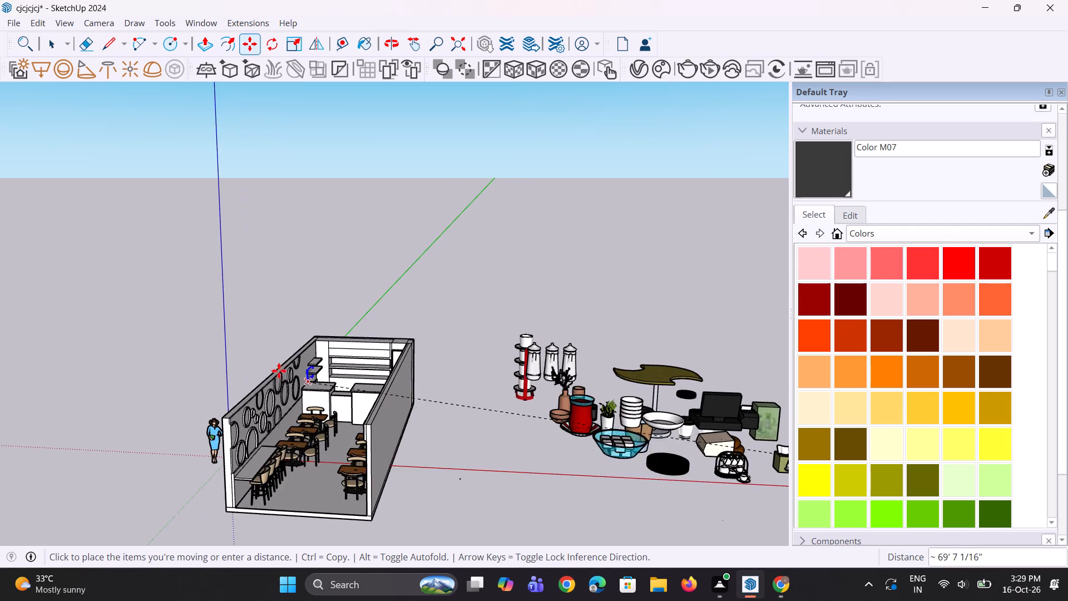
scroll(279, 371, "up", 2)
scroll(353, 376, "up", 6)
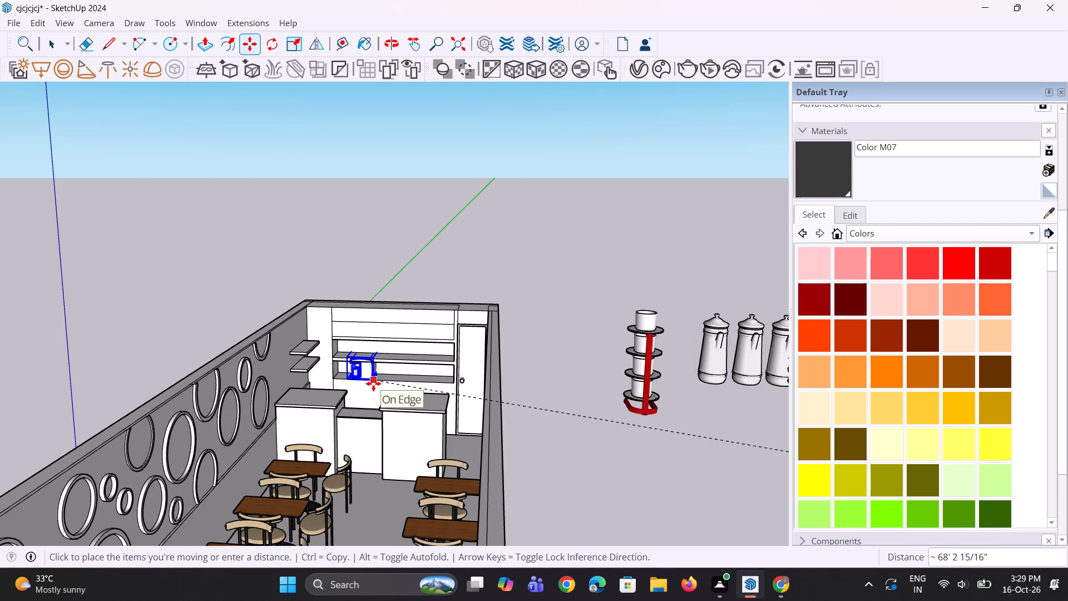
scroll(363, 388, "up", 2)
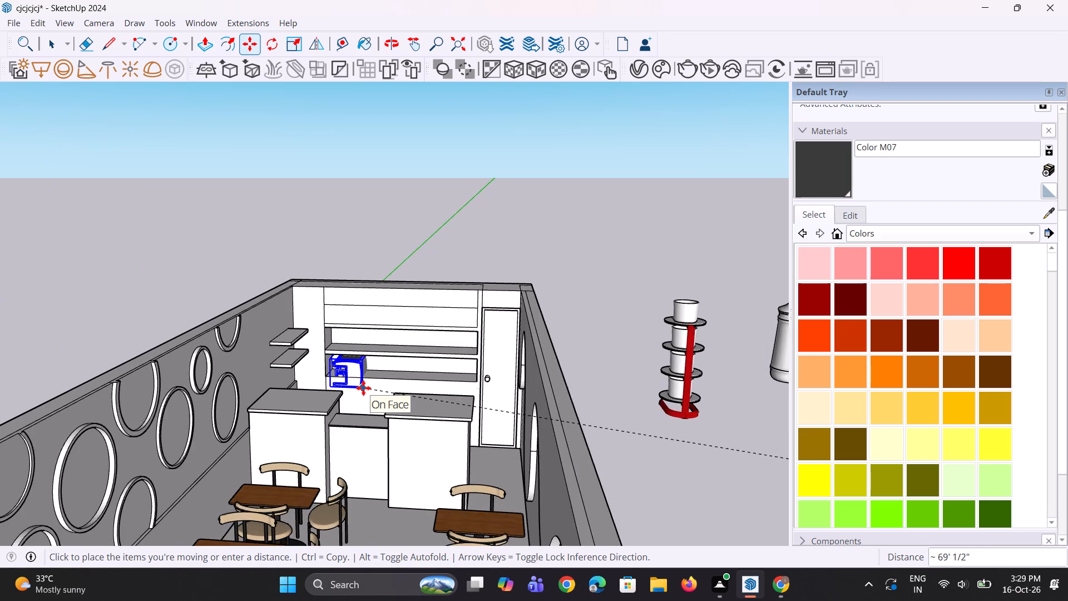
scroll(363, 388, "up", 2)
left_click(361, 385)
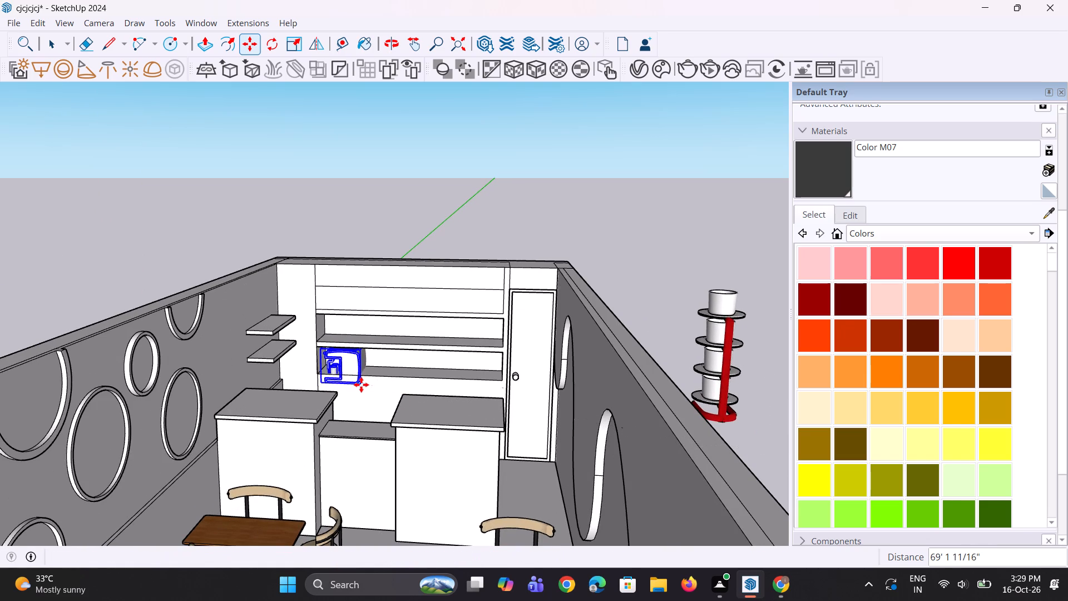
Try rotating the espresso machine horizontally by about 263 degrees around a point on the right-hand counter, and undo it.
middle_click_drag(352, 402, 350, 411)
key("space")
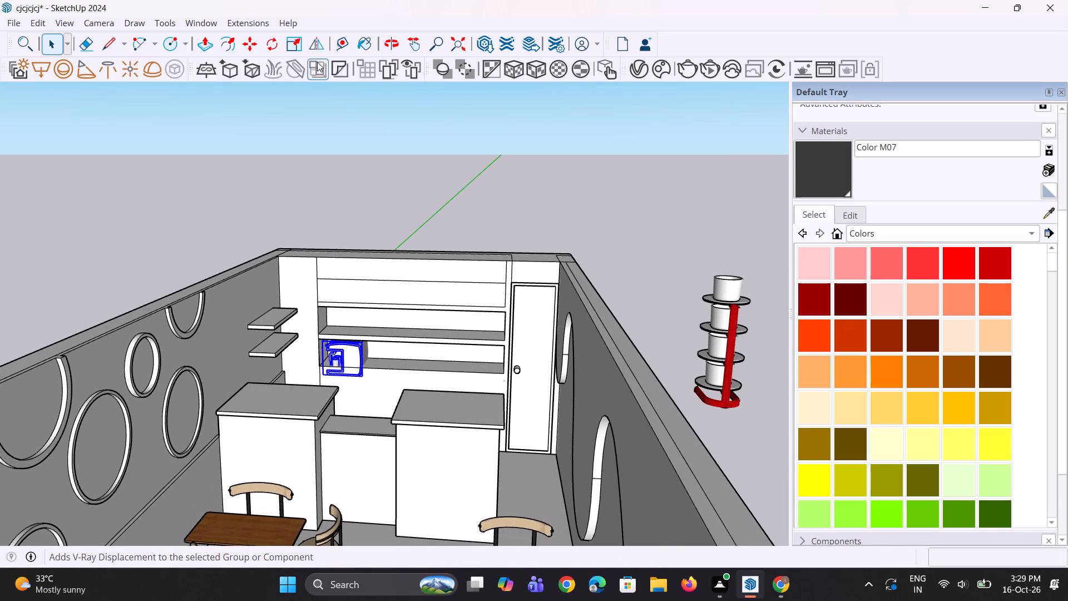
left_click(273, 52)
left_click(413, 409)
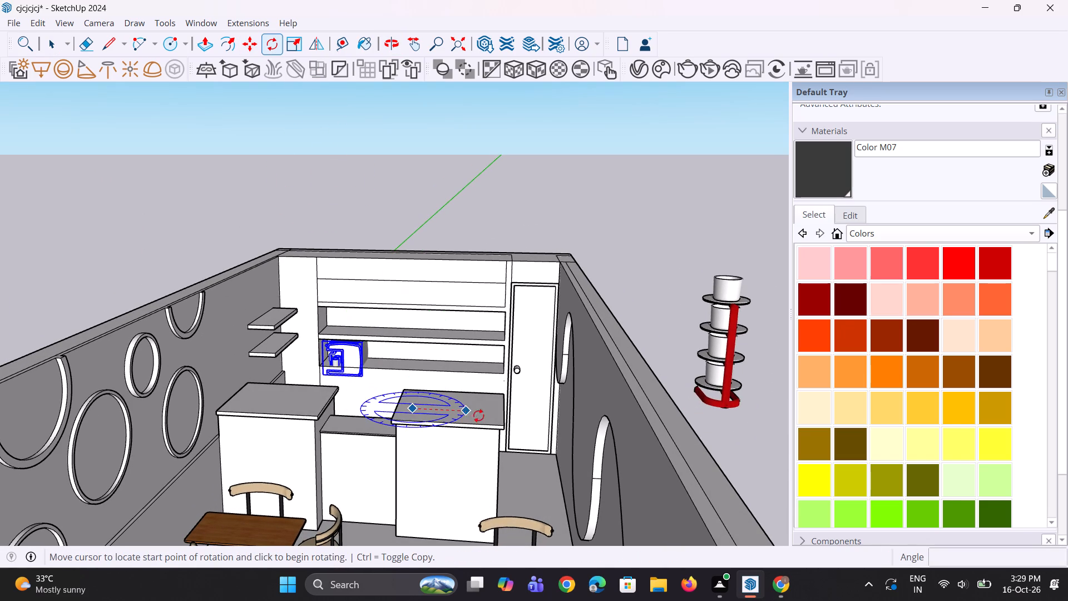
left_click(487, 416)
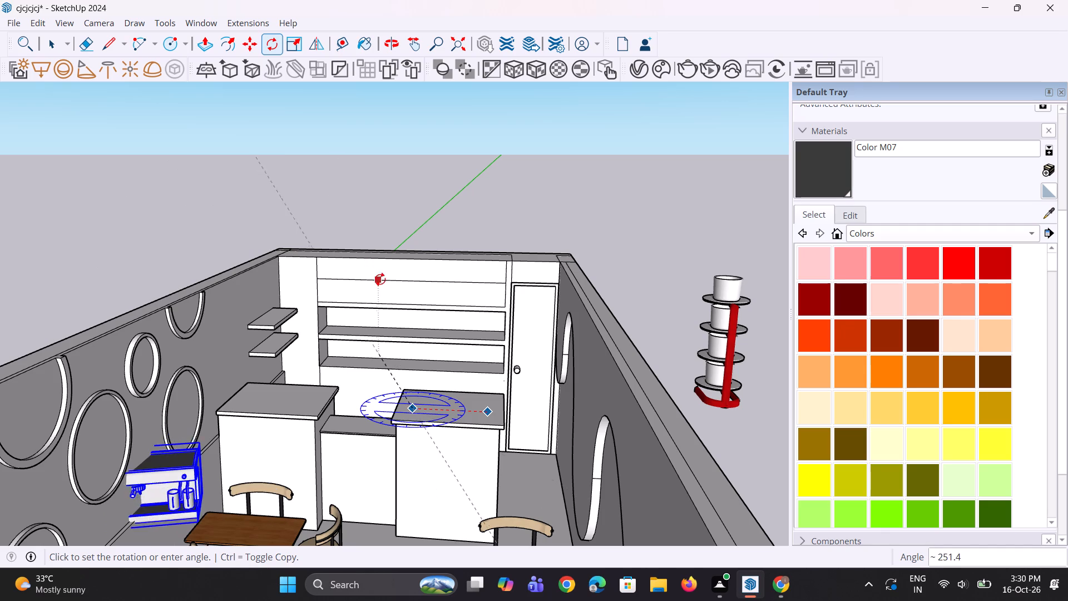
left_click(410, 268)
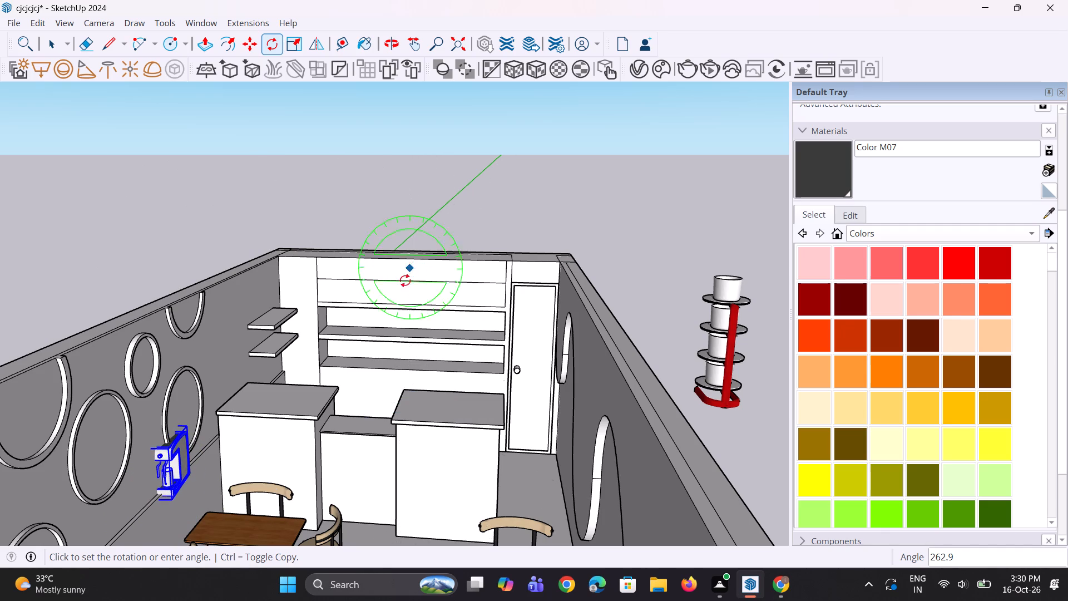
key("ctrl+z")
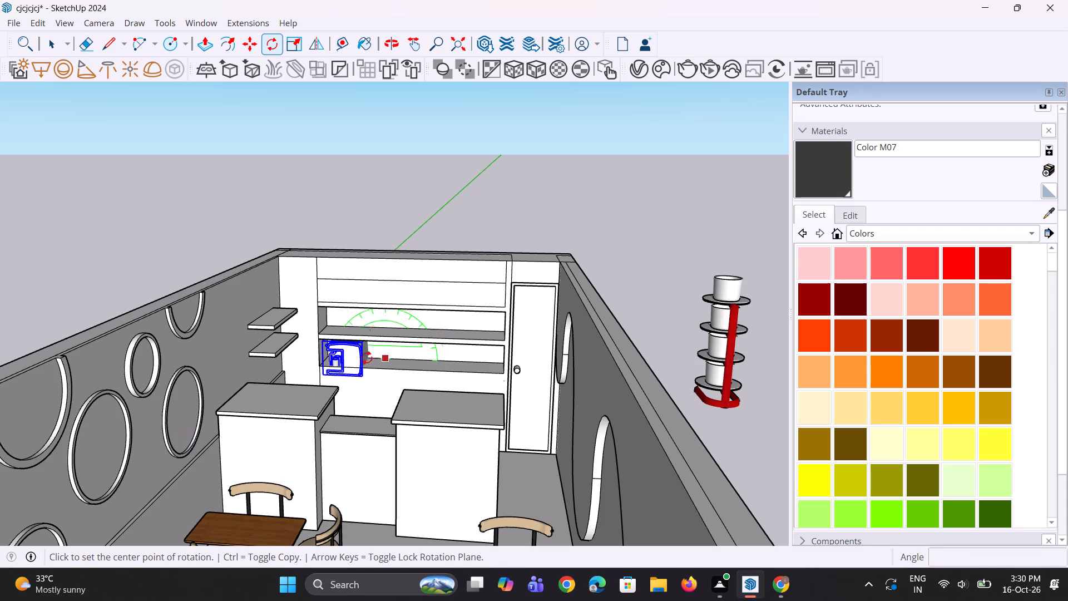
Rotate the espresso machine 90 degrees horizontally around a point on the right-hand counter.
left_click(418, 414)
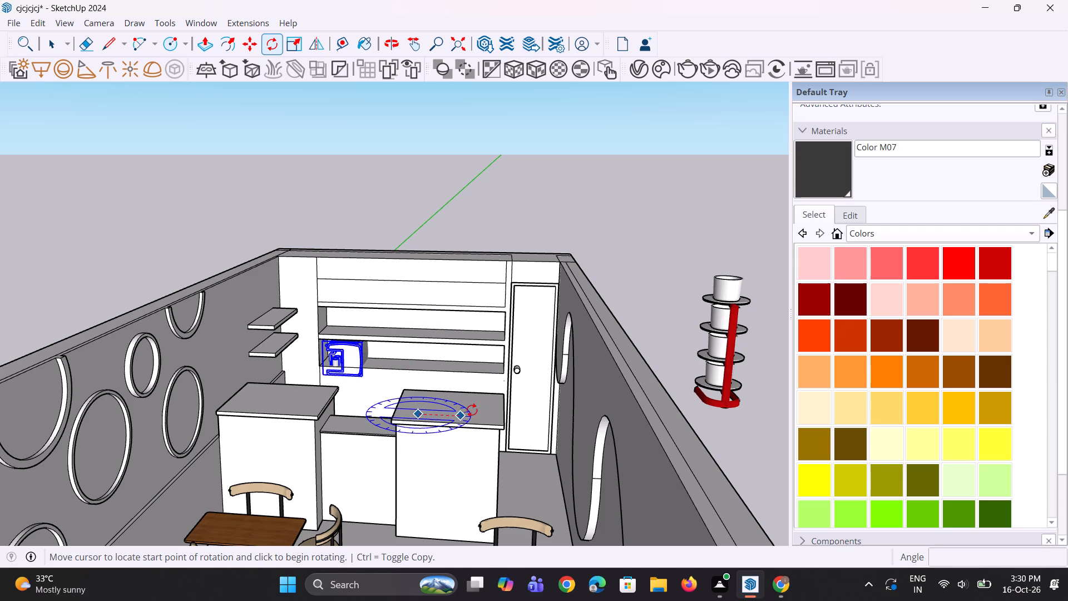
left_click(479, 416)
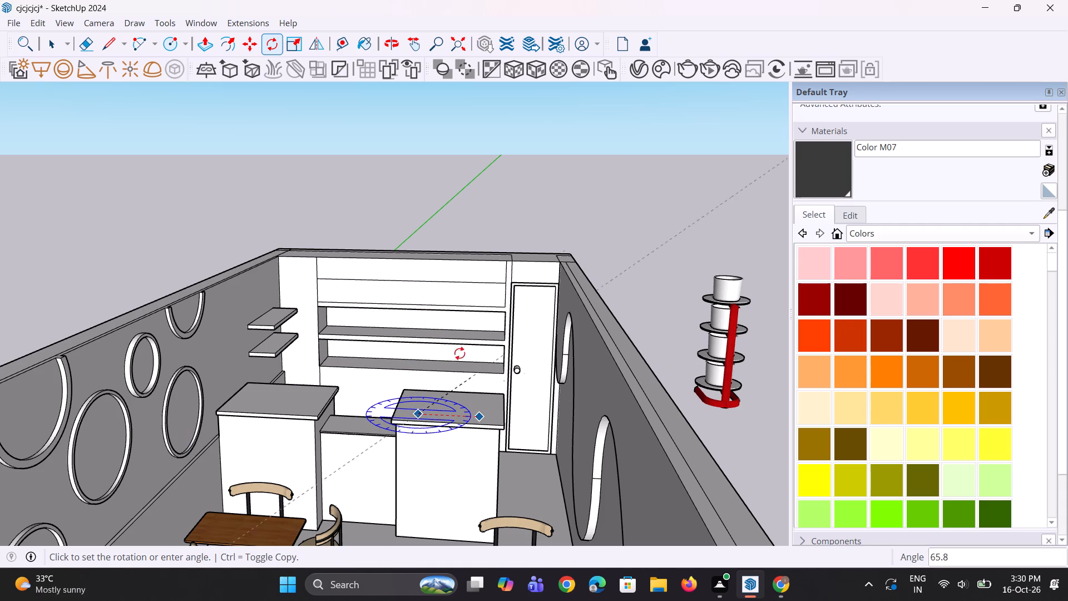
left_click(442, 322)
Move the rotated espresso machine about 16' from outside the side wall back to the left end of the back wall's lower shelf.
scroll(348, 308, "down", 8)
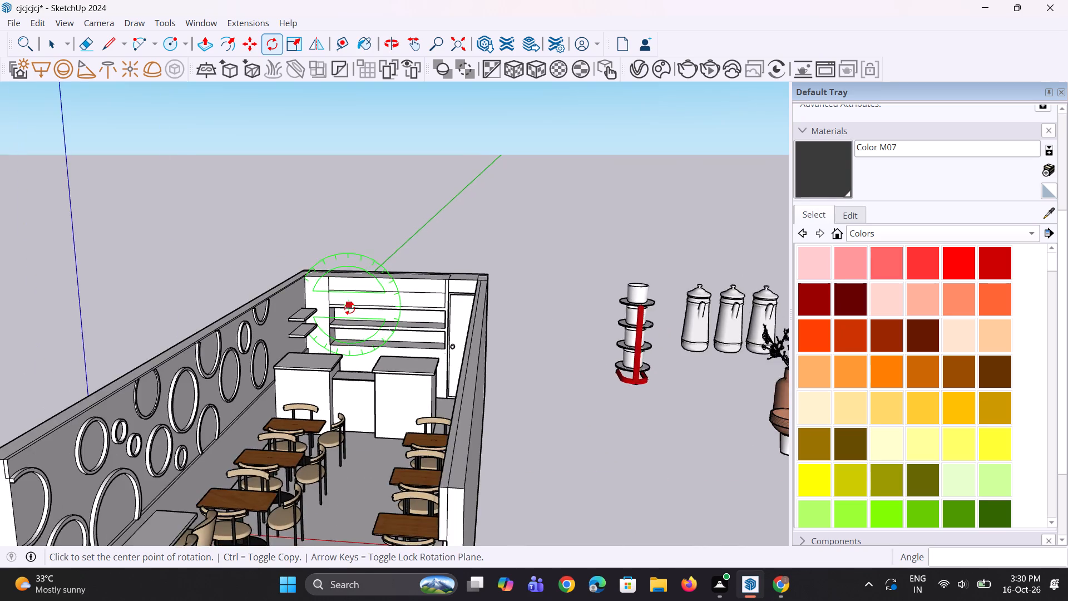
scroll(349, 308, "down", 1)
middle_click_drag(166, 400, 284, 440)
scroll(306, 412, "up", 6)
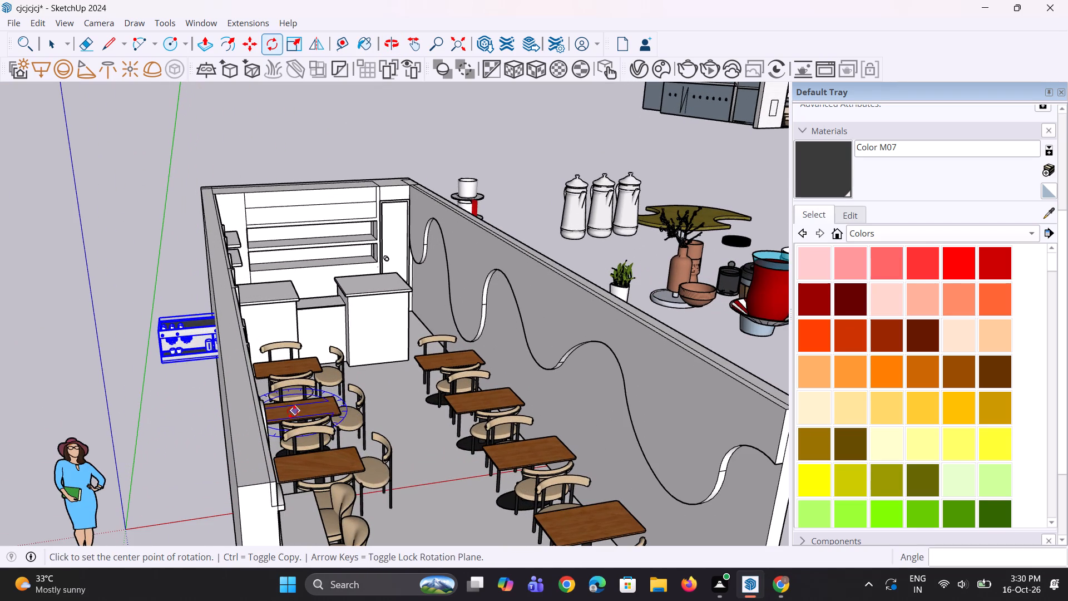
key("m")
left_click(165, 367)
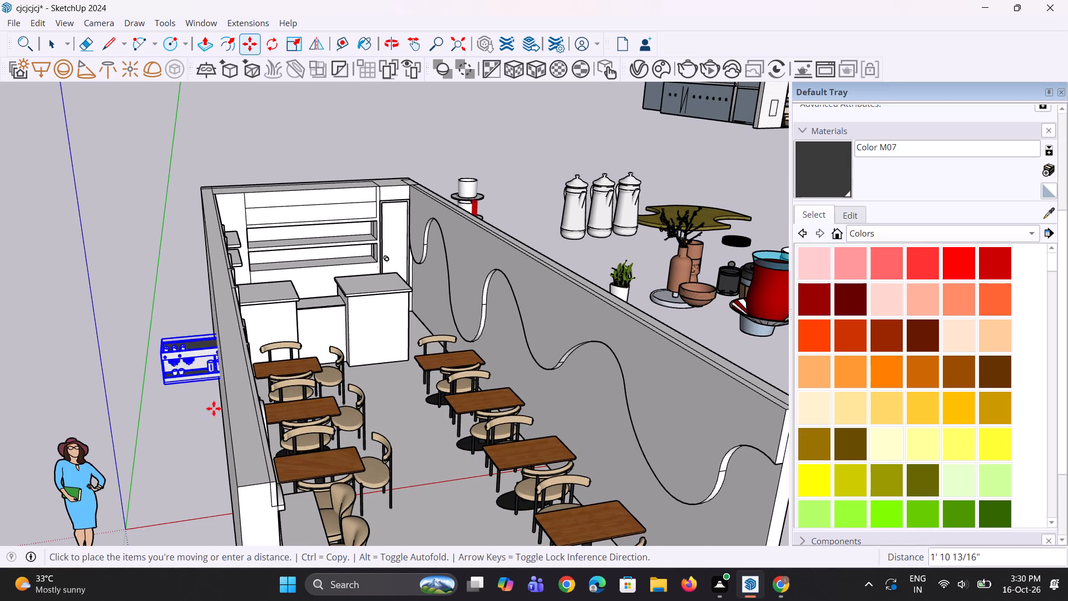
scroll(328, 296, "up", 9)
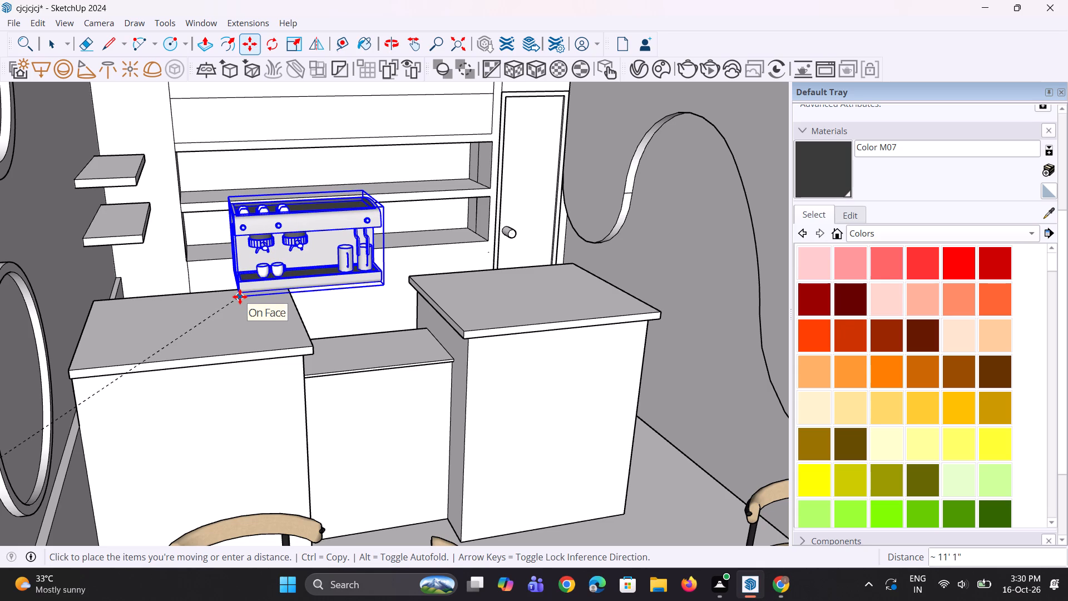
scroll(240, 297, "down", 2)
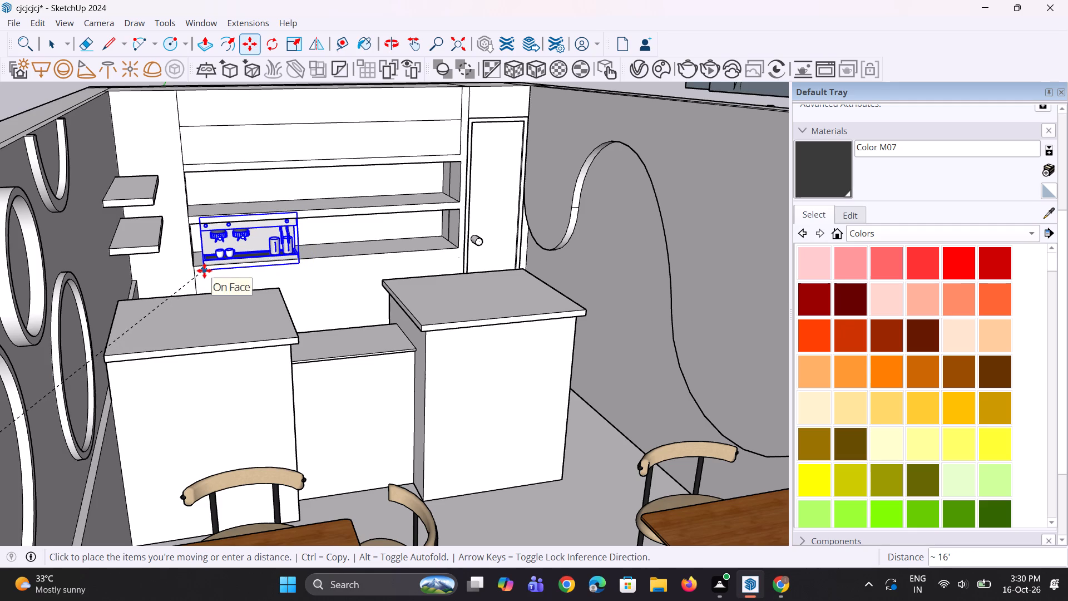
left_click(204, 270)
Scale the espresso machine down uniformly to about 0.73 to fit the lower shelf opening.
middle_click_drag(255, 297, 112, 309)
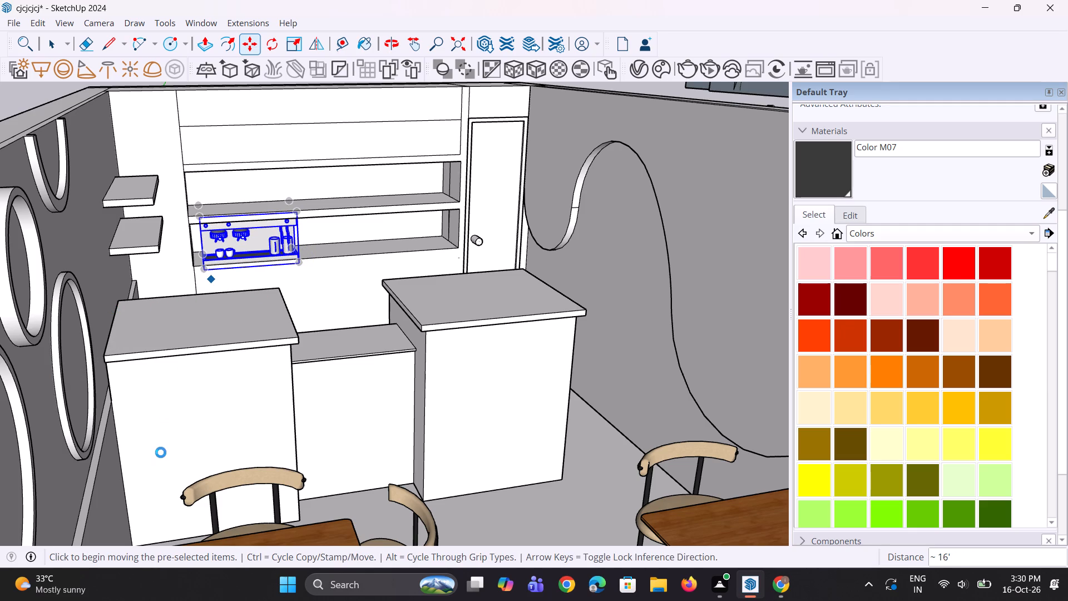
scroll(161, 466, "down", 3)
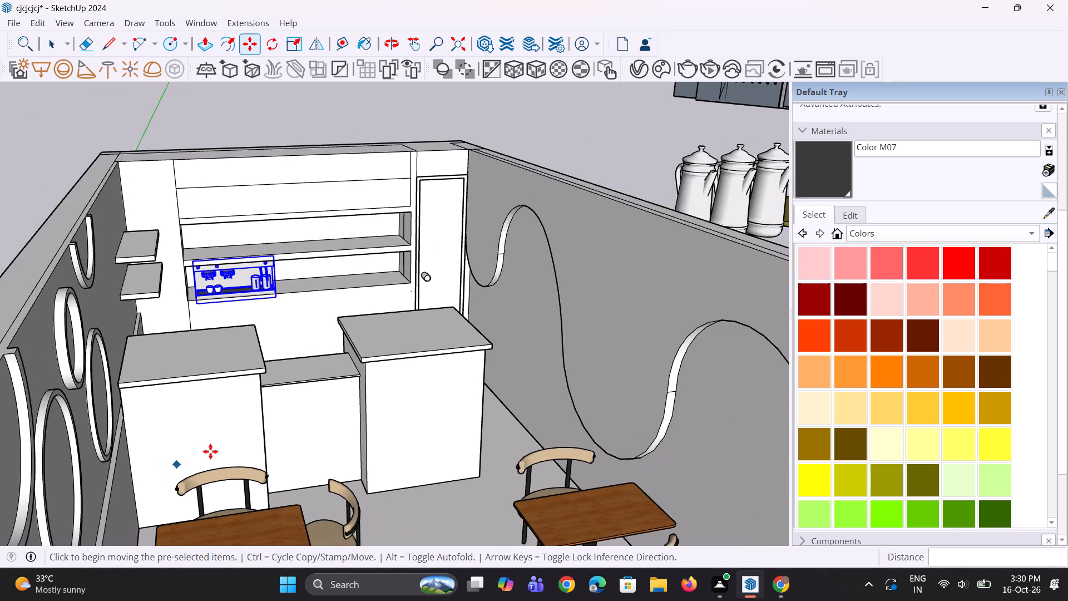
middle_click_drag(210, 451, 141, 437)
scroll(308, 293, "up", 10)
key("s")
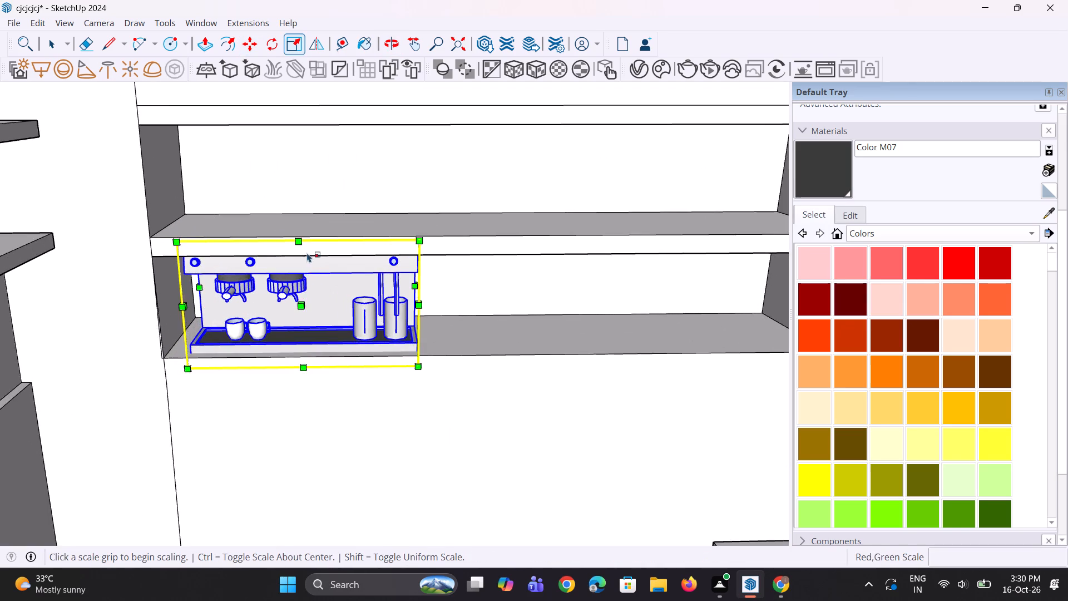
scroll(306, 251, "up", 3)
left_click(134, 239)
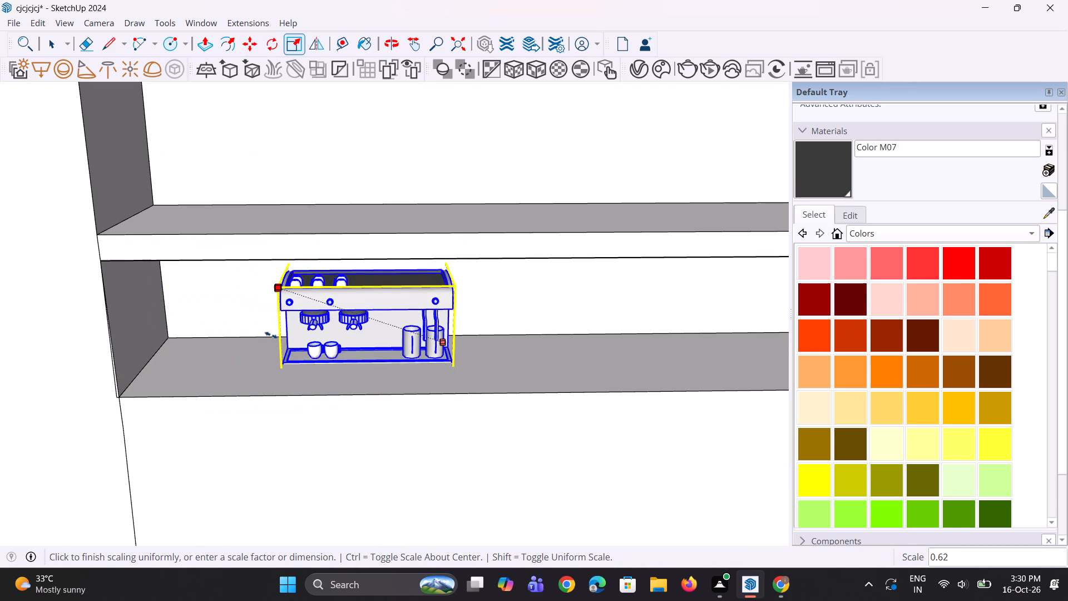
left_click(226, 317)
Raise the espresso machine about 1 13/16" onto the shelf surface and shift it 10 3/16" toward the shelf's left end.
middle_click_drag(404, 432, 334, 391)
scroll(395, 371, "up", 2)
key("m")
scroll(418, 389, "up", 3)
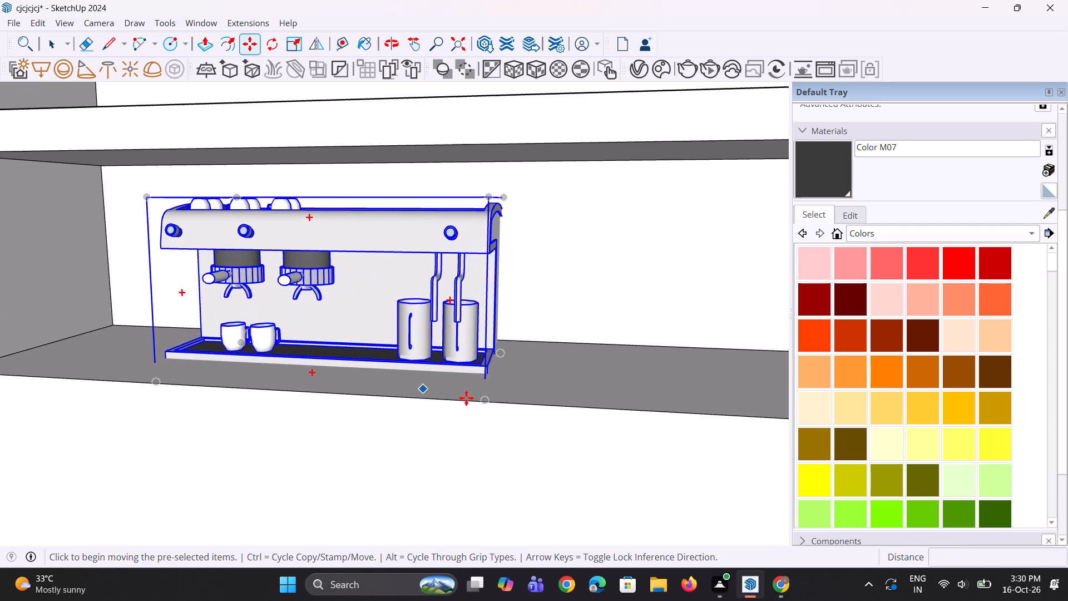
scroll(468, 399, "up", 1)
left_click(489, 403)
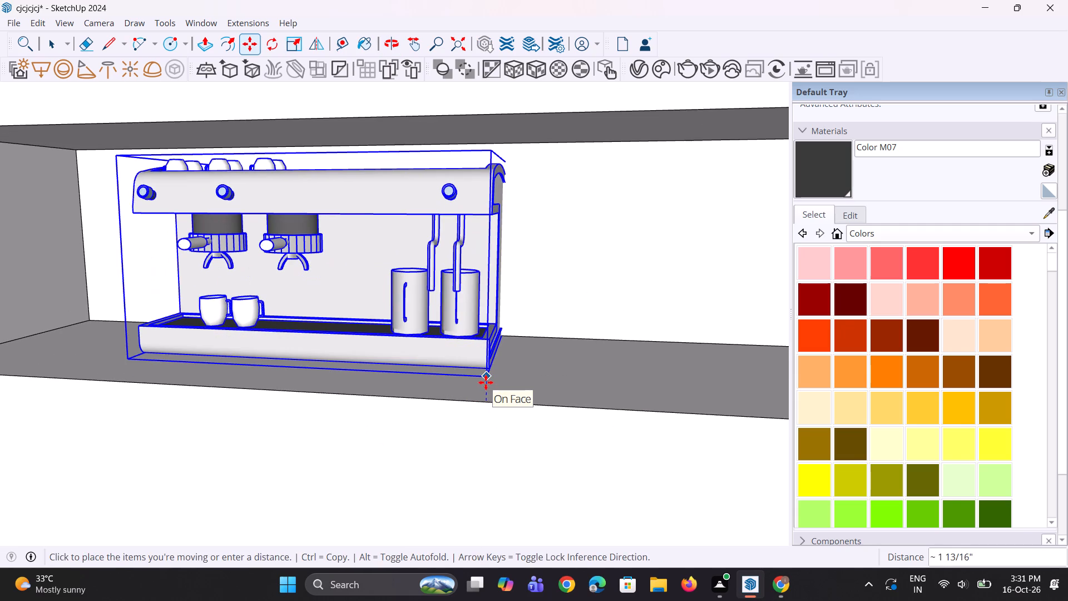
left_click(486, 382)
middle_click_drag(426, 426, 450, 435)
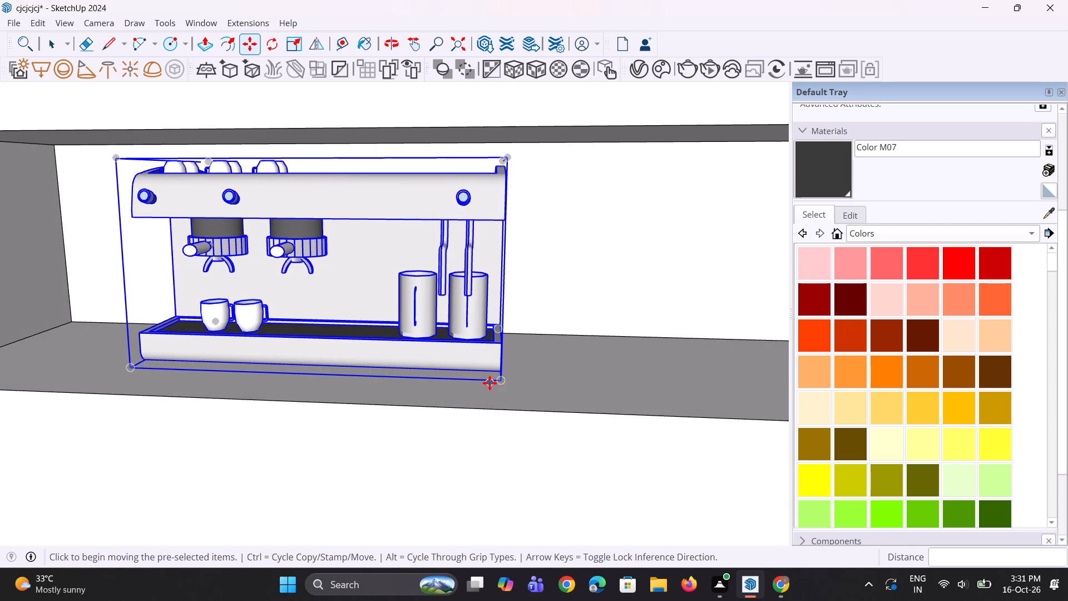
left_click(495, 381)
left_click(362, 385)
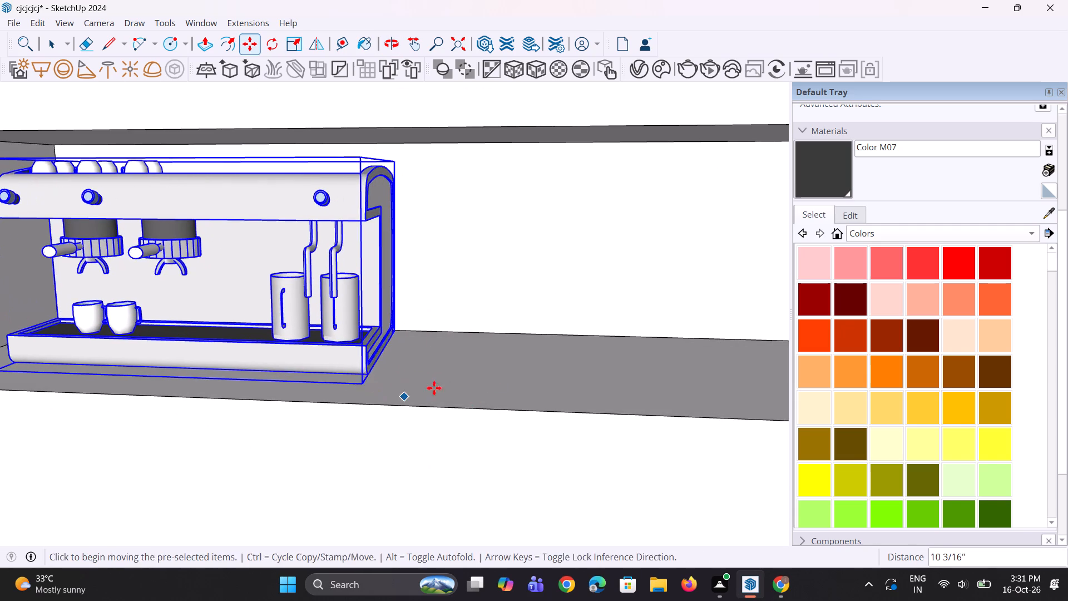
Check the espresso machine's fit in the lower shelf opening from several views, and deselect it.
middle_click_drag(454, 370, 474, 362)
scroll(488, 381, "down", 10)
middle_click_drag(496, 380, 476, 351)
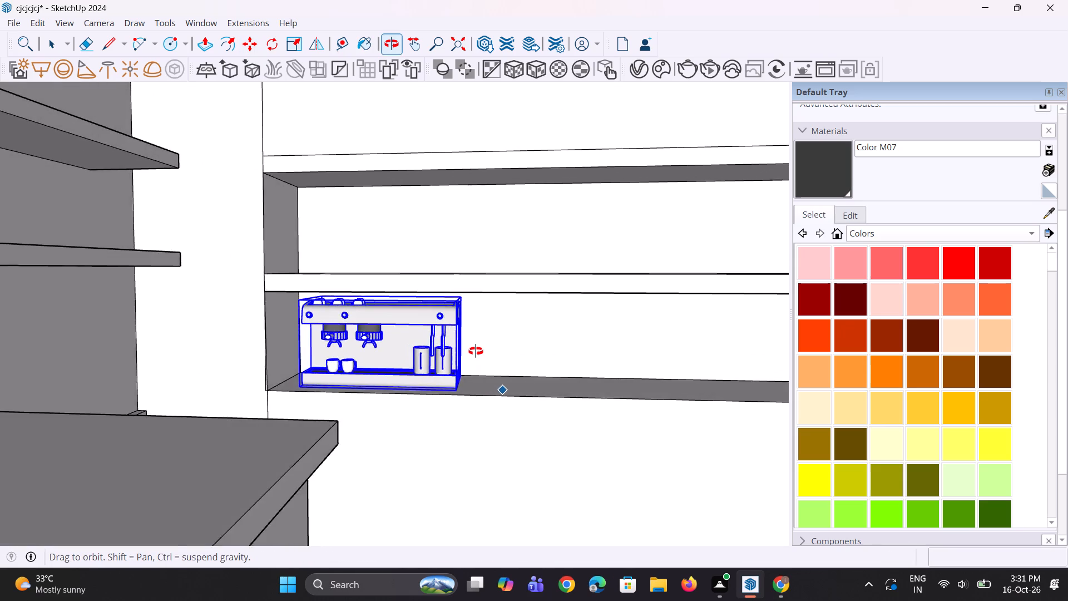
middle_click_drag(476, 351, 465, 387)
scroll(436, 353, "up", 3)
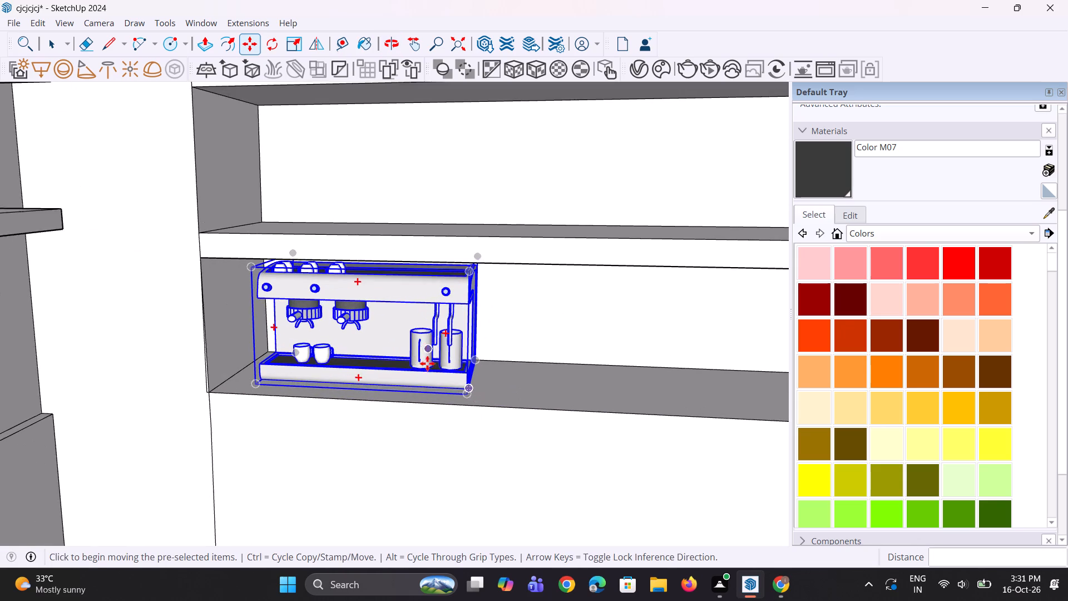
scroll(432, 367, "up", 2)
middle_click_drag(343, 300, 354, 293)
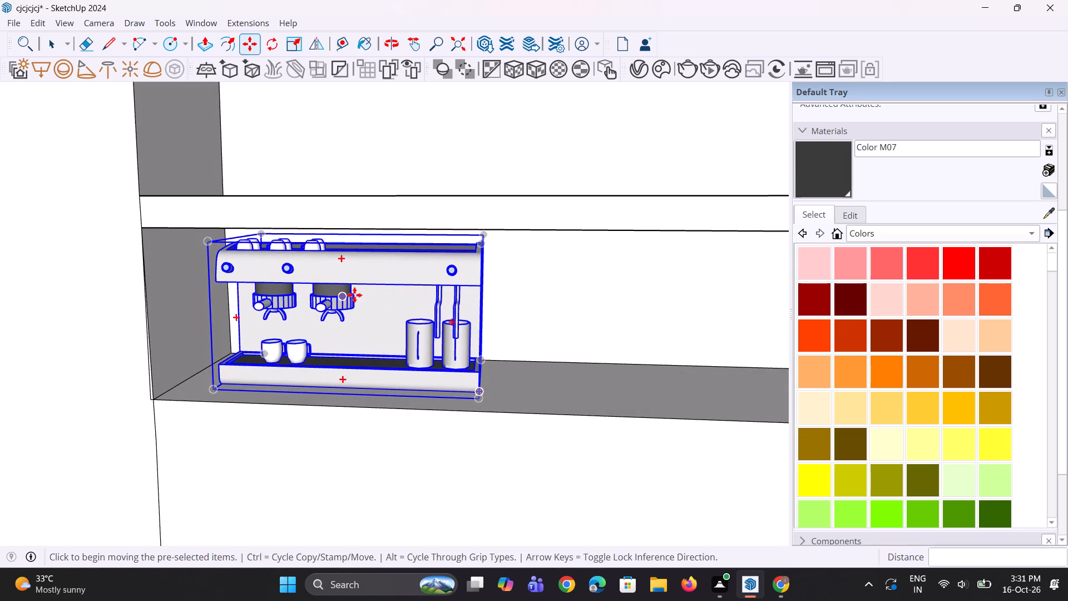
key("space")
key("space")
scroll(363, 415, "down", 15)
left_click(471, 164)
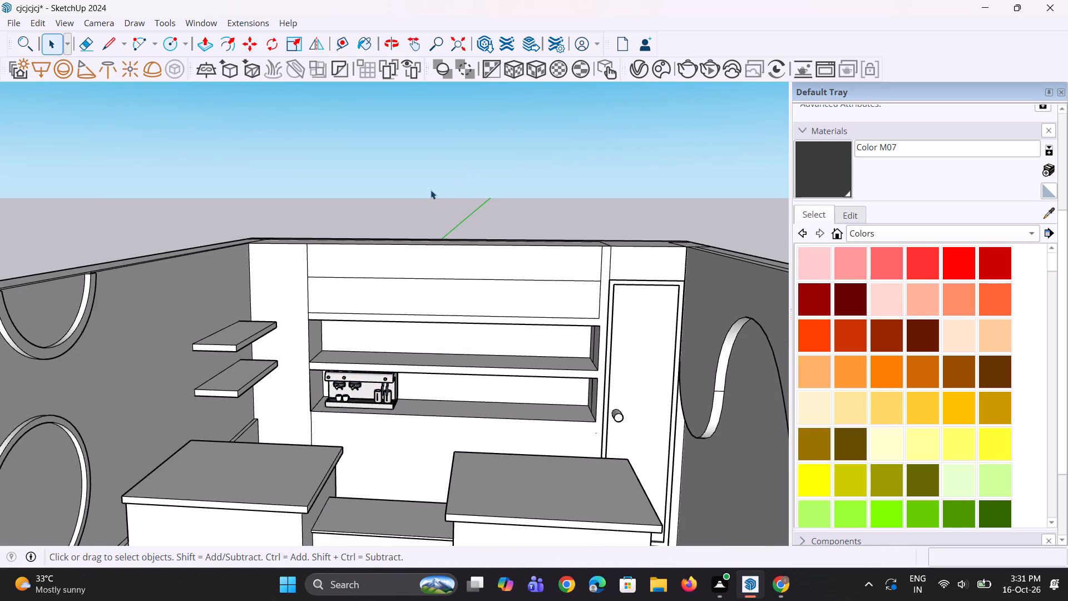
scroll(229, 299, "down", 3)
middle_click_drag(352, 367, 369, 353)
scroll(334, 391, "down", 9)
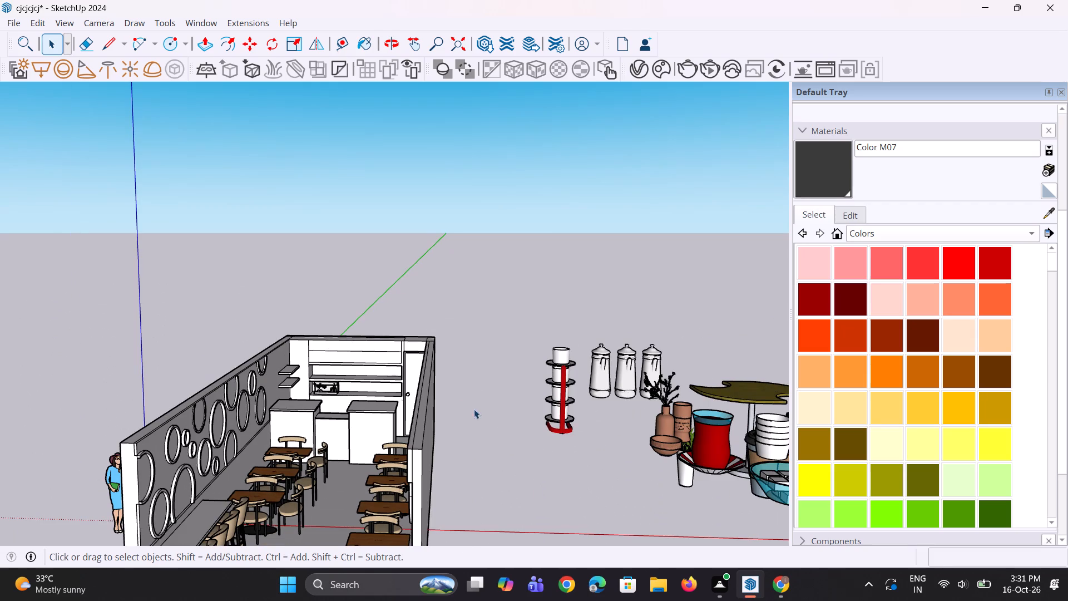
Move the group of three white lidded pots about 32' from outside the café to the back wall's upper open shelf.
left_click(601, 377)
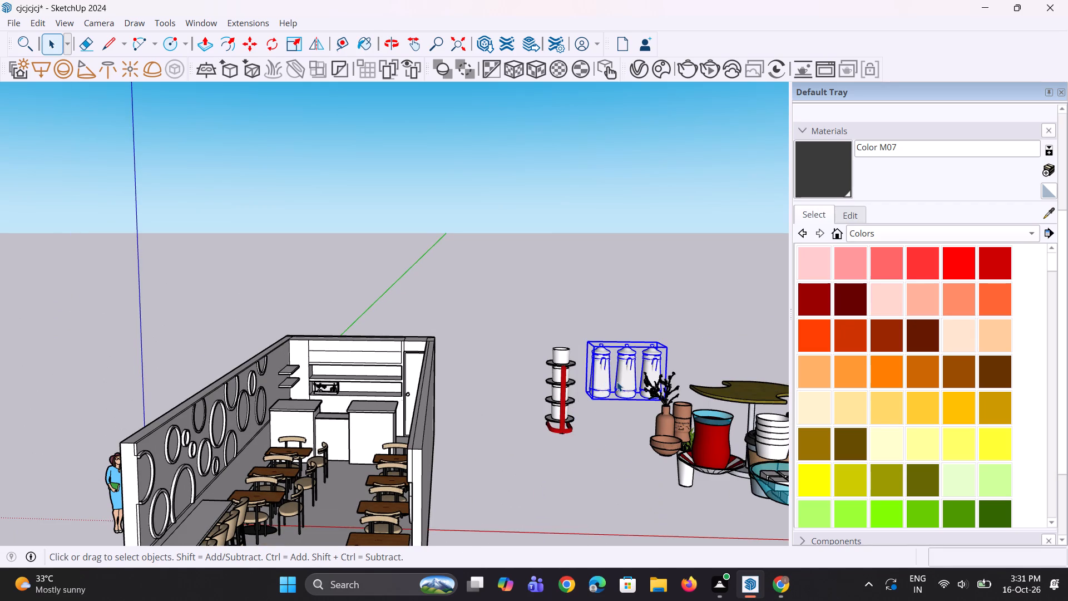
key("m")
left_click(586, 400)
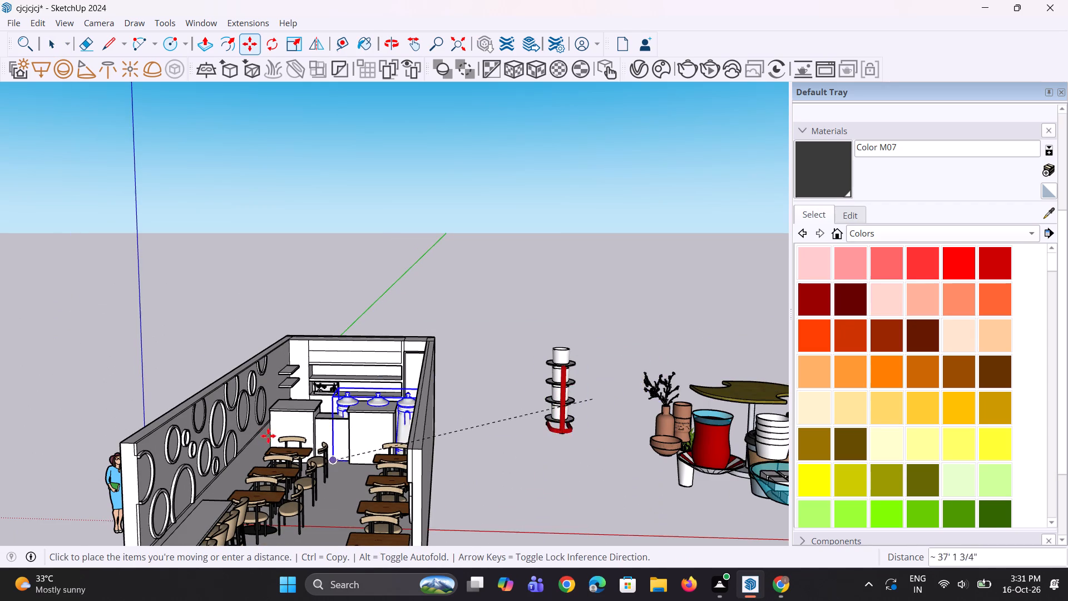
scroll(266, 432, "up", 8)
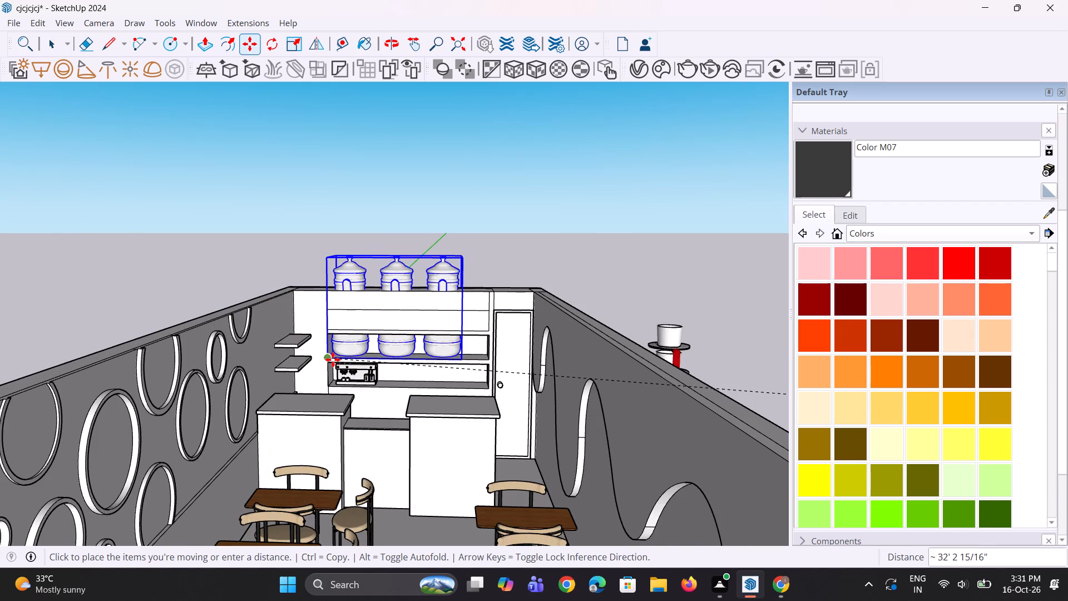
left_click(333, 359)
Scale the three-pot group down uniformly to about 0.28 to fit the upper shelf opening.
key("s")
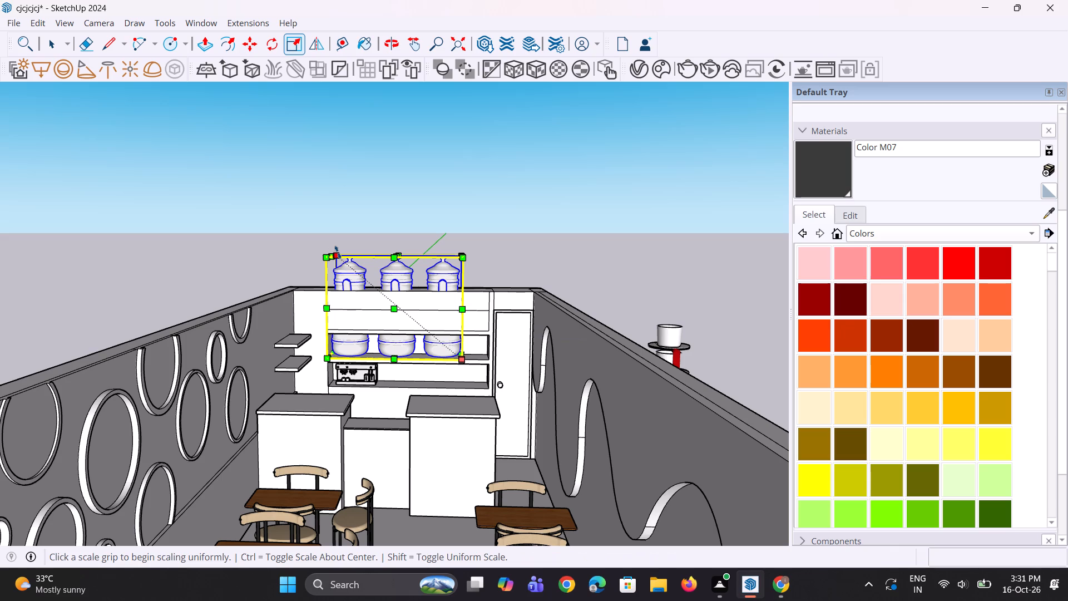
left_click(338, 252)
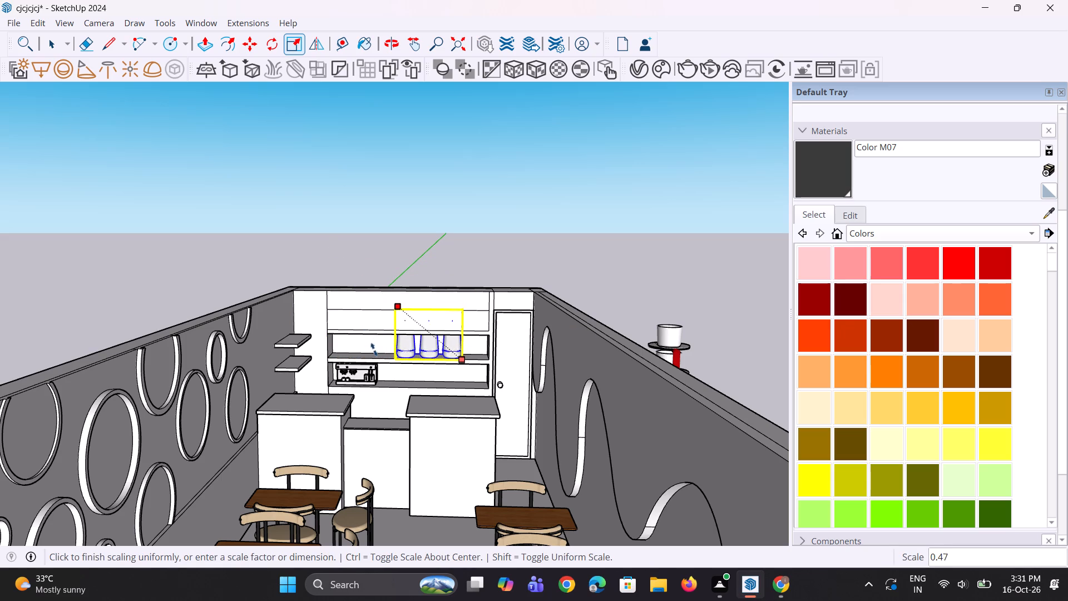
left_click(385, 373)
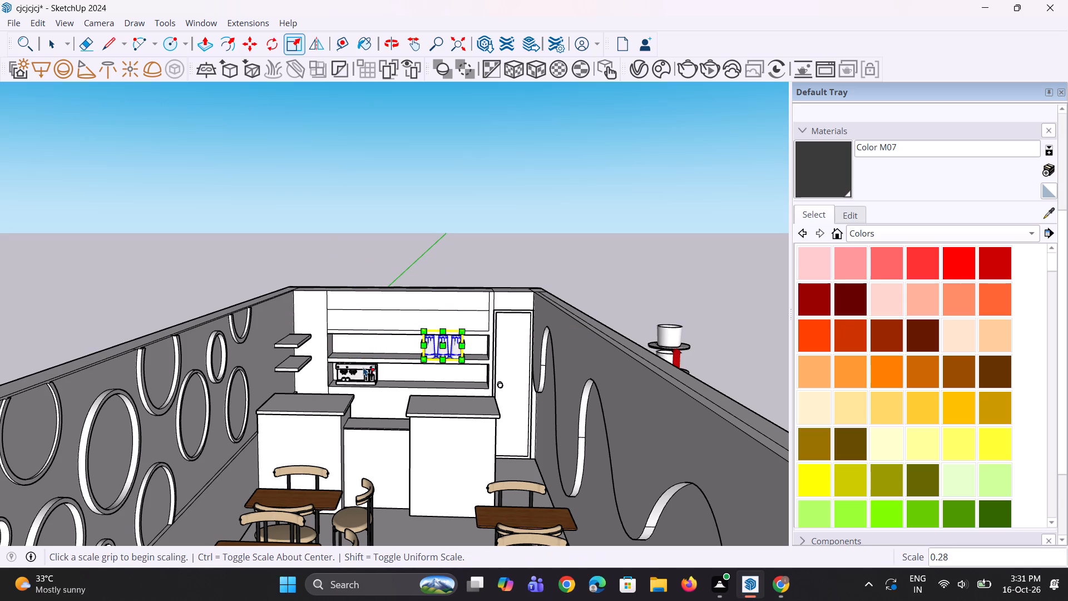
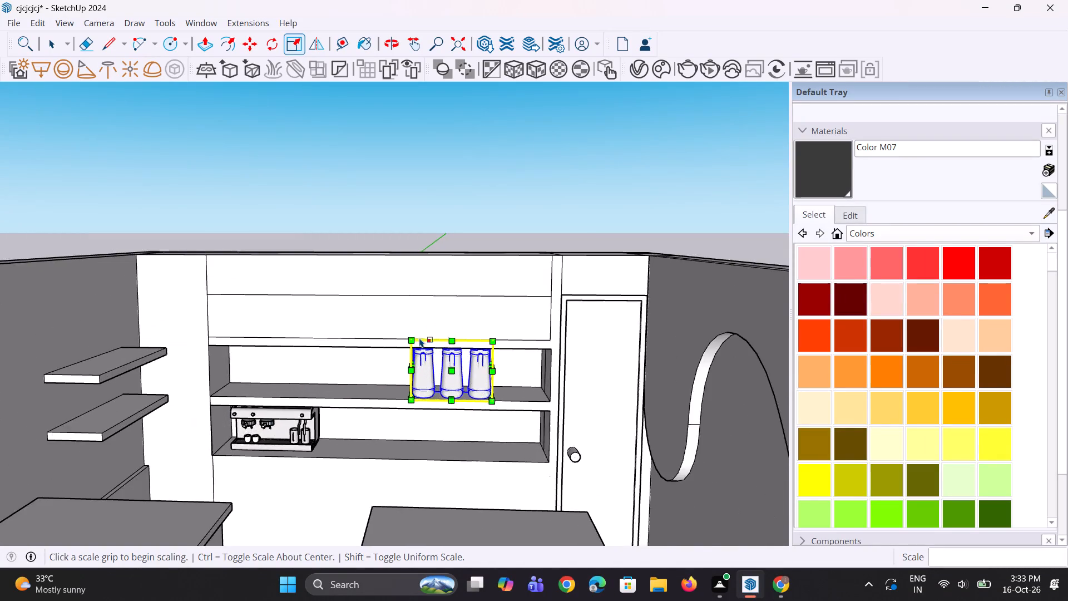
Scale the group of three white pots down uniformly to about 0.72 on the upper open shelf.
scroll(419, 338, "up", 4)
left_click(413, 343)
left_click(436, 372)
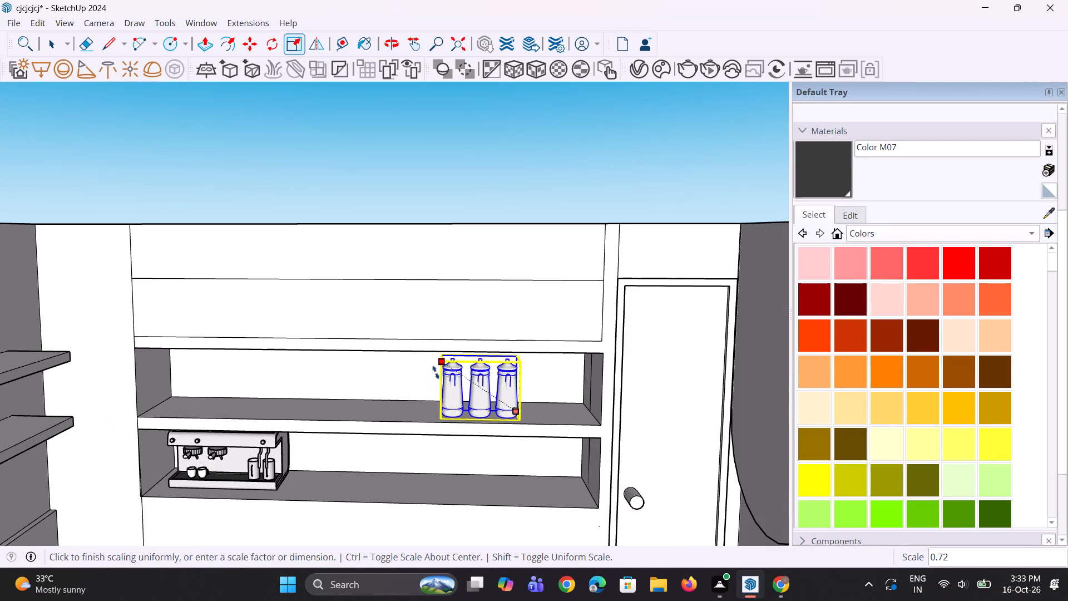
Move the three-pot group 8 7/16" farther back onto the upper shelf's surface.
scroll(471, 414, "up", 7)
middle_click_drag(524, 428, 521, 404)
scroll(521, 407, "up", 2)
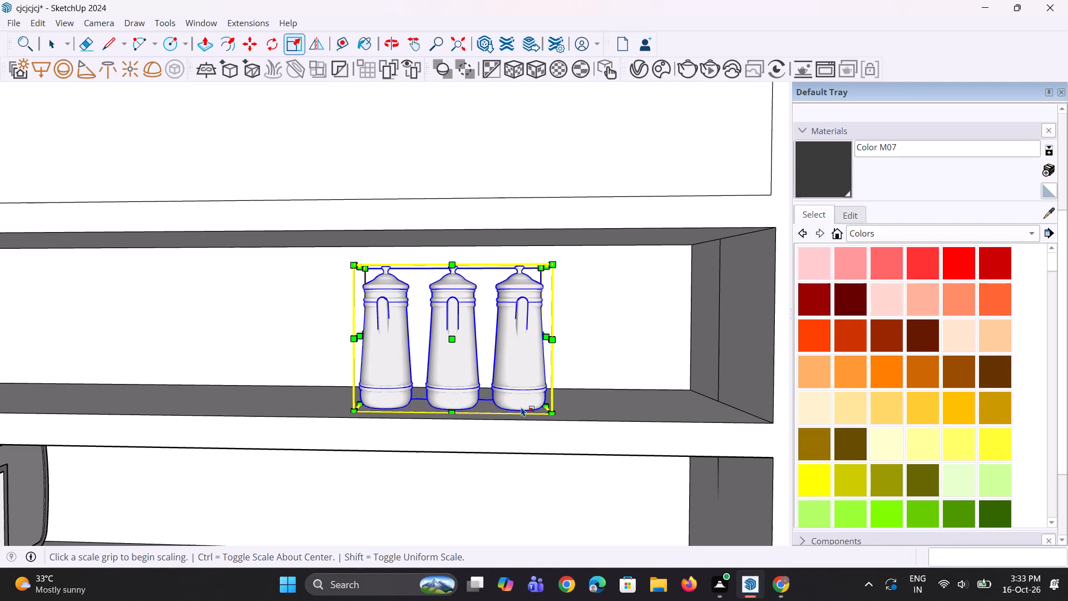
key("m")
scroll(532, 406, "up", 4)
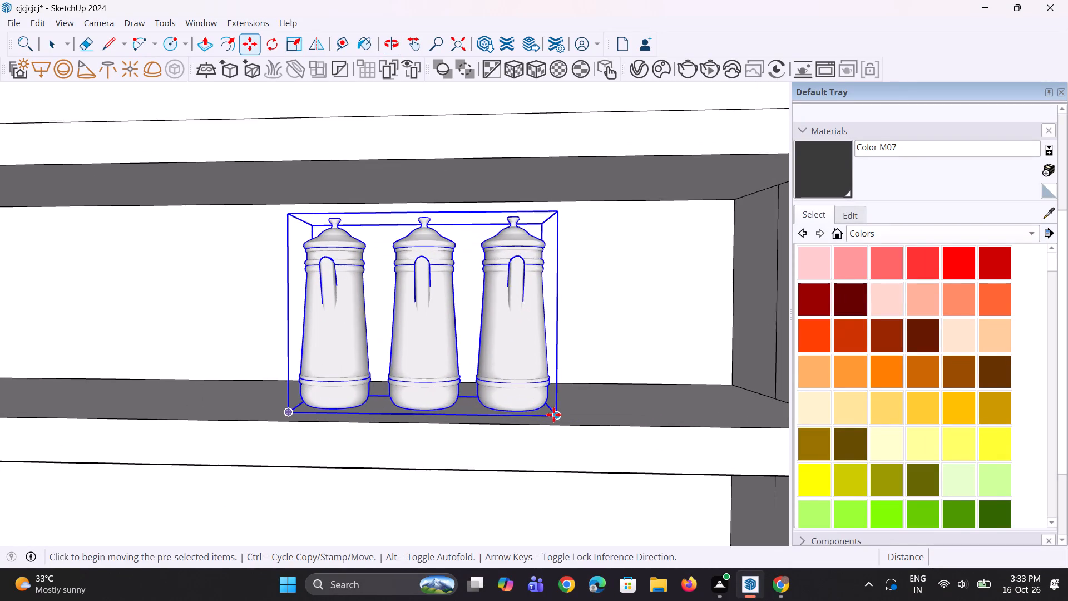
left_click(554, 415)
left_click(545, 395)
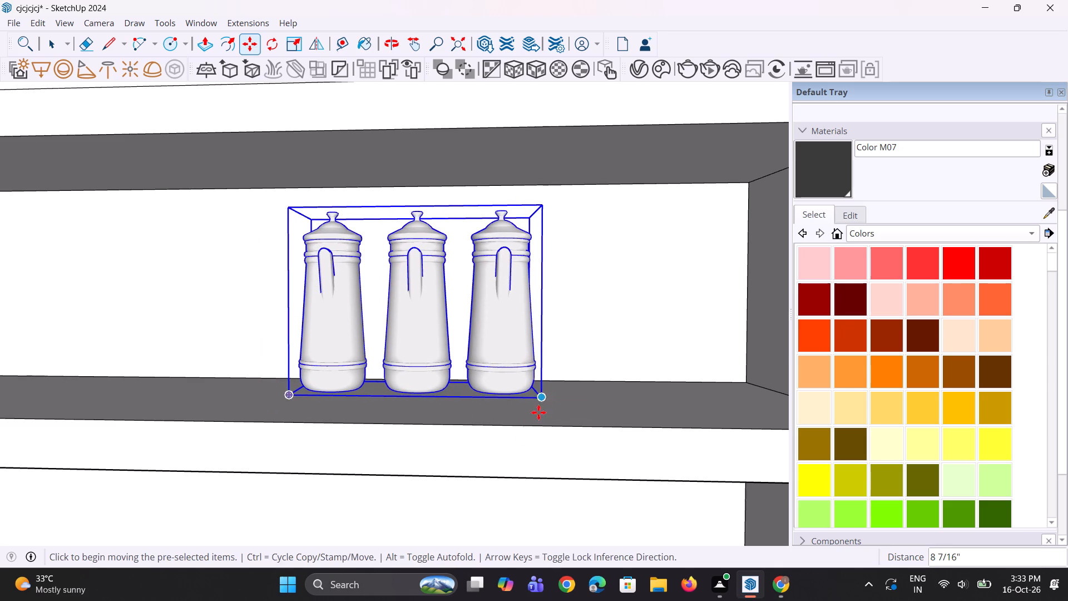
Slide the three-pot group about 1' 7 3/8" along the upper shelf to its door-side end, and deselect it.
scroll(516, 437, "down", 4)
middle_click_drag(520, 423, 518, 413)
left_click(534, 409)
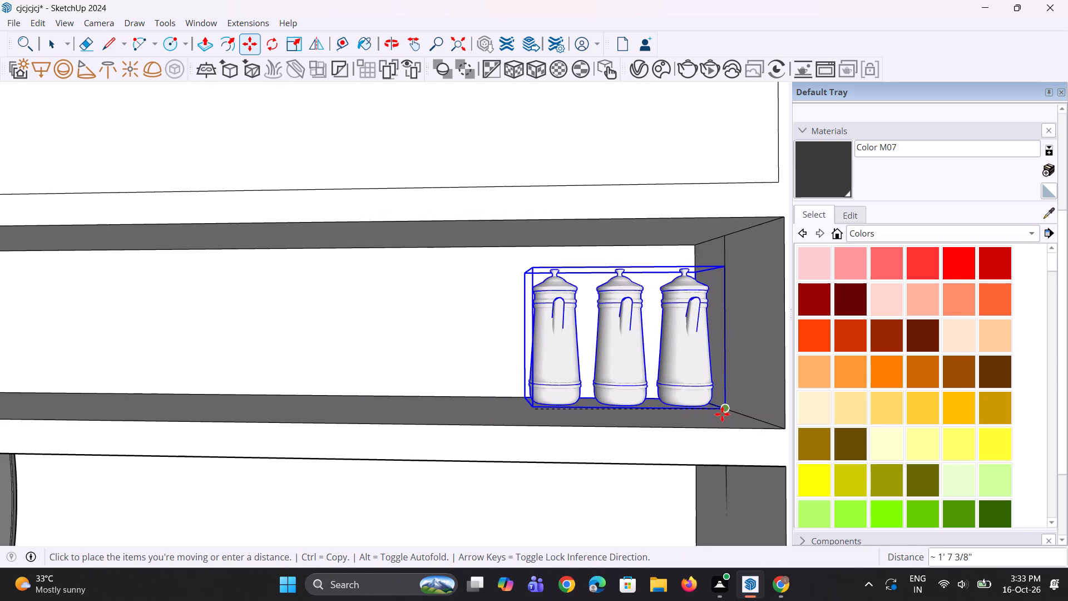
left_click(714, 416)
scroll(576, 448, "down", 5)
middle_click_drag(570, 449, 554, 437)
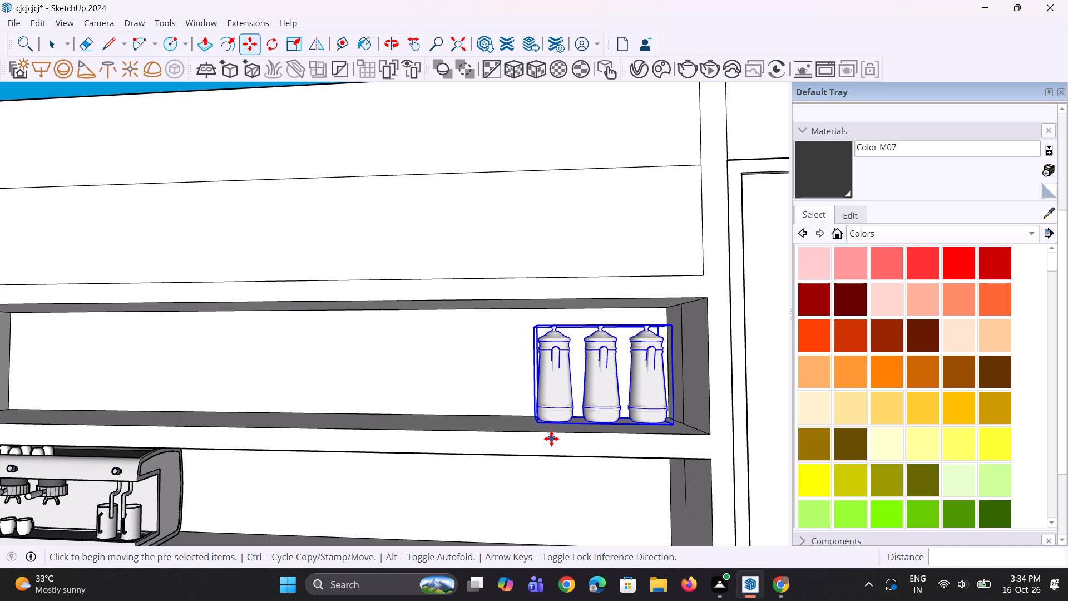
scroll(517, 392, "down", 3)
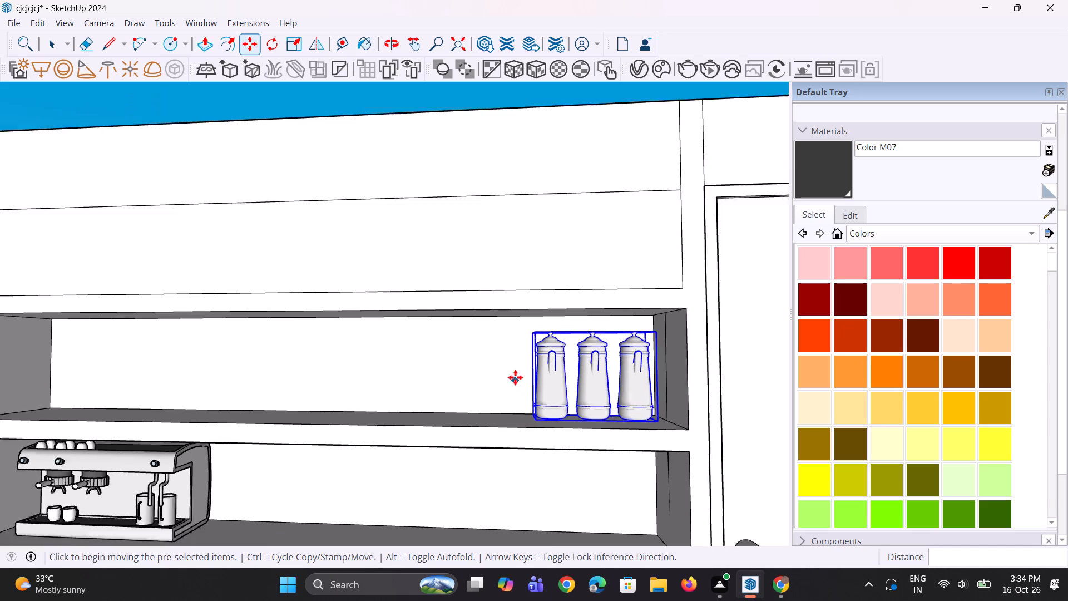
scroll(516, 376, "down", 3)
middle_click_drag(515, 387, 516, 371)
scroll(376, 431, "down", 5)
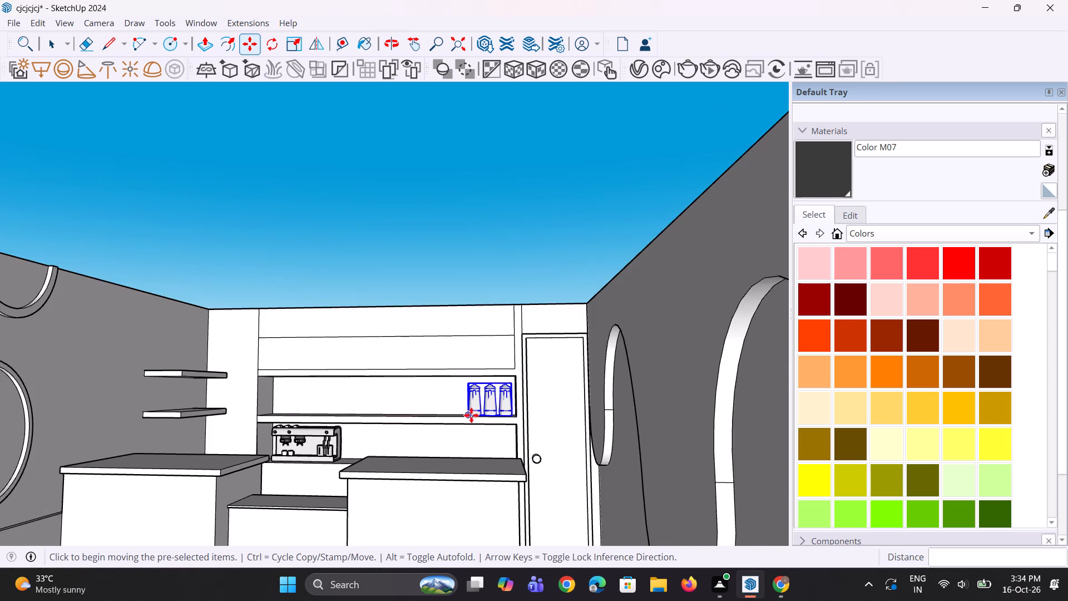
middle_click_drag(473, 431, 473, 458)
scroll(519, 372, "up", 3)
scroll(413, 444, "down", 5)
key("space")
key("space")
left_click(480, 263)
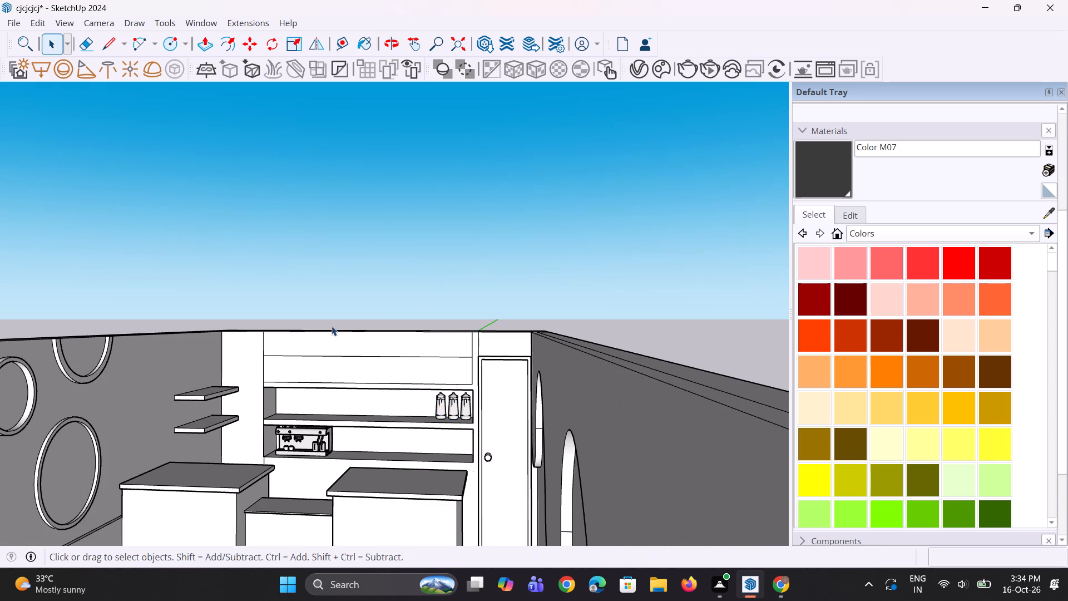
Move the red rack of stacked white cups about 58' 9" from outside the café to the upper floating shelf on the side wall.
scroll(324, 327, "down", 5)
middle_click_drag(578, 421, 578, 415)
scroll(548, 451, "down", 3)
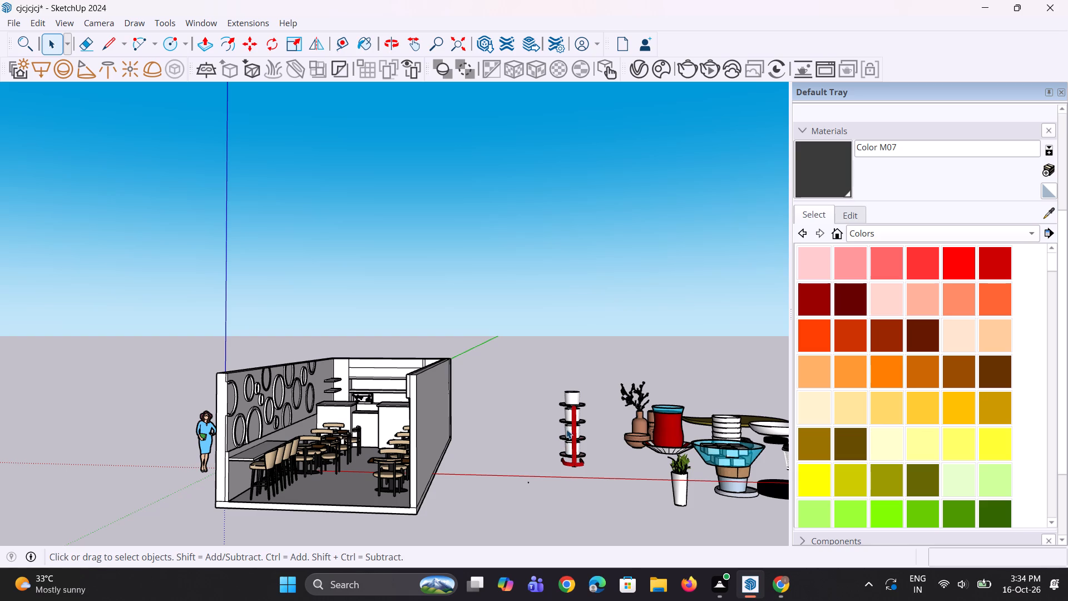
scroll(575, 427, "up", 1)
left_click(579, 435)
scroll(577, 470, "up", 2)
key("m")
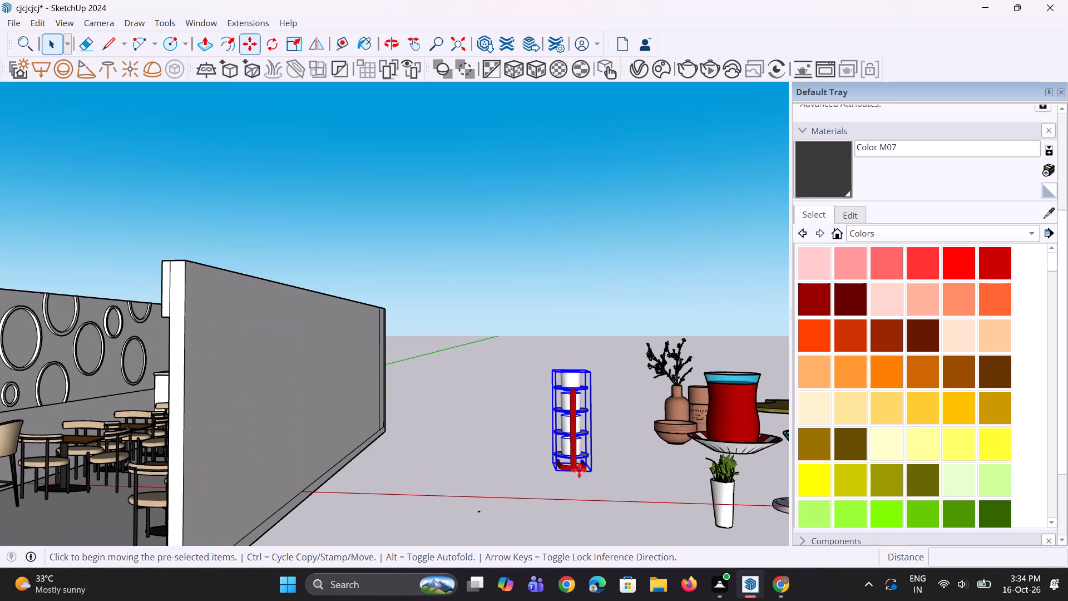
left_click(583, 470)
scroll(528, 512, "down", 10)
scroll(366, 426, "up", 4)
scroll(290, 372, "up", 7)
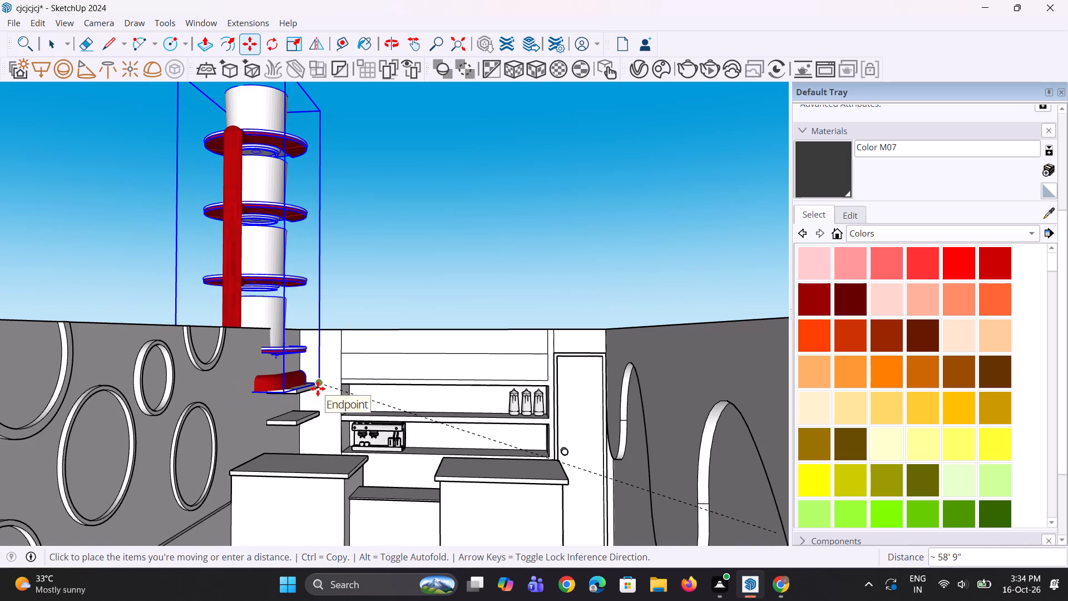
left_click(318, 388)
Scale the red cup rack down uniformly to about 0.11 to suit the floating shelf.
key("s")
scroll(259, 397, "down", 4)
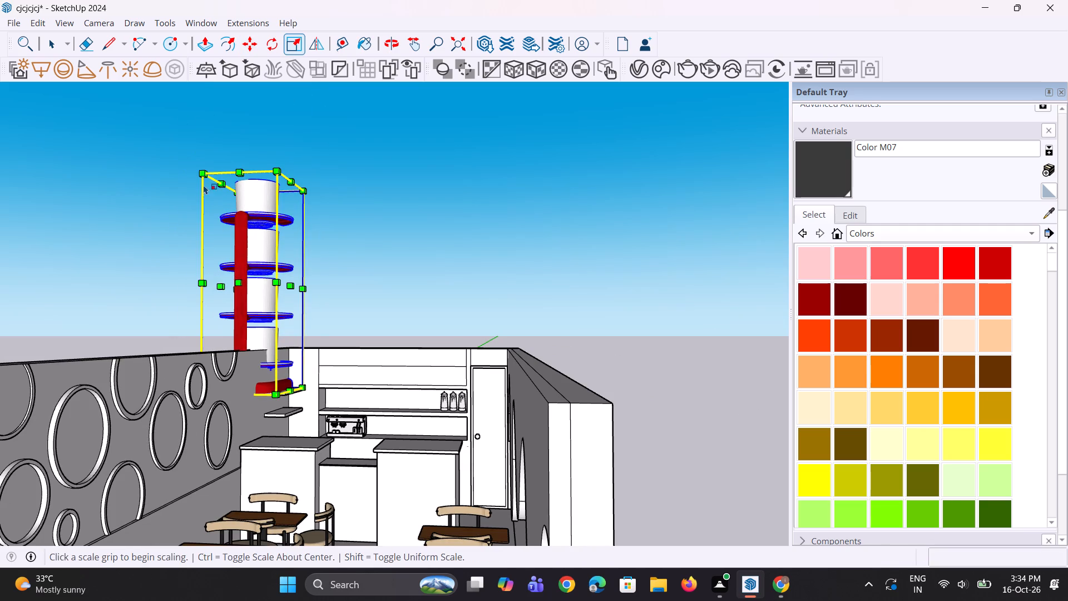
left_click(206, 173)
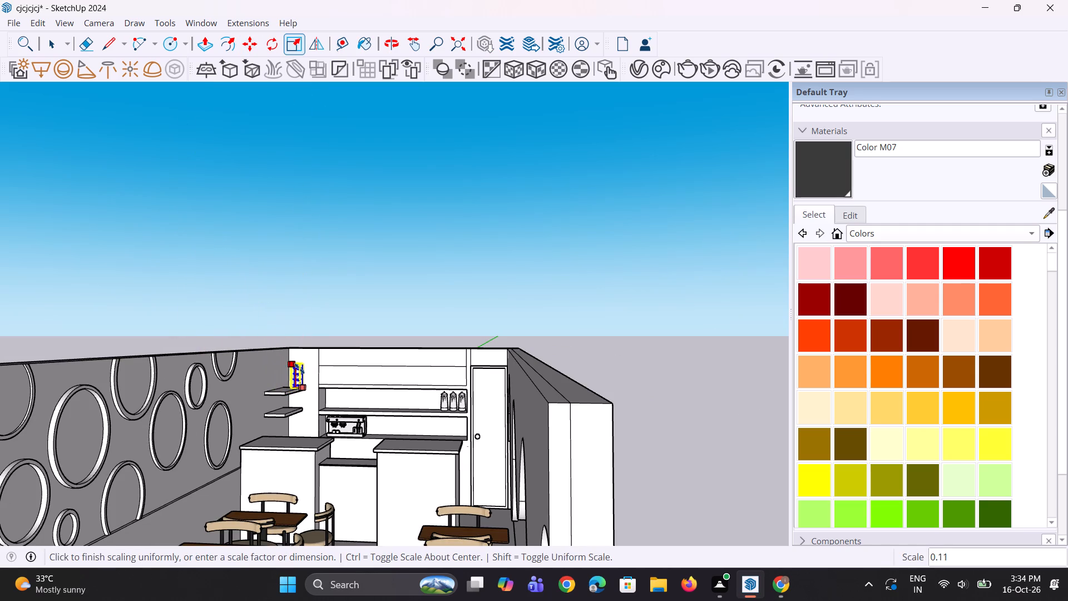
left_click(299, 368)
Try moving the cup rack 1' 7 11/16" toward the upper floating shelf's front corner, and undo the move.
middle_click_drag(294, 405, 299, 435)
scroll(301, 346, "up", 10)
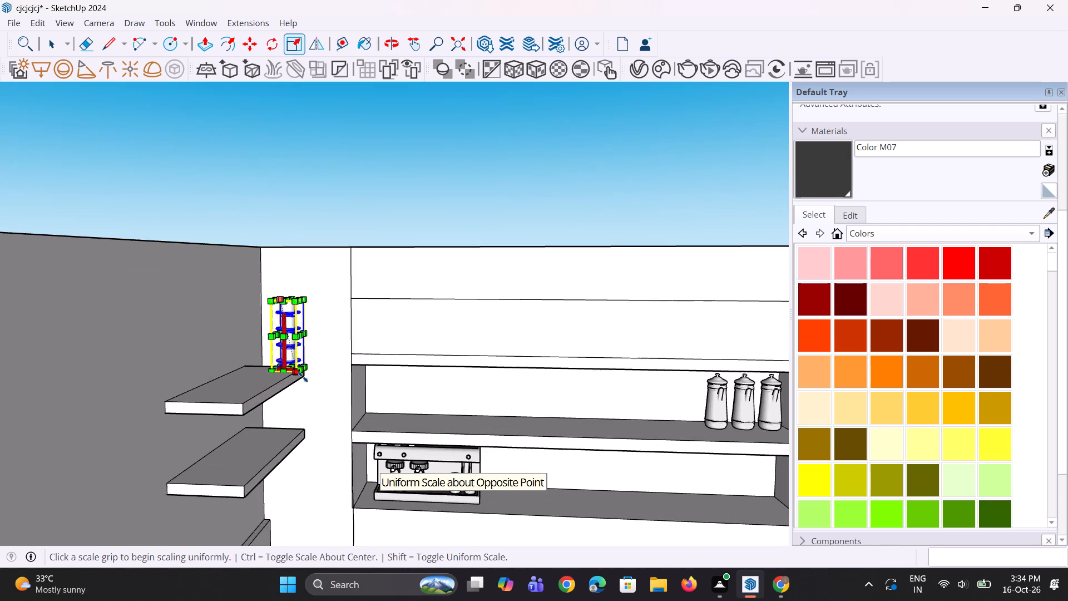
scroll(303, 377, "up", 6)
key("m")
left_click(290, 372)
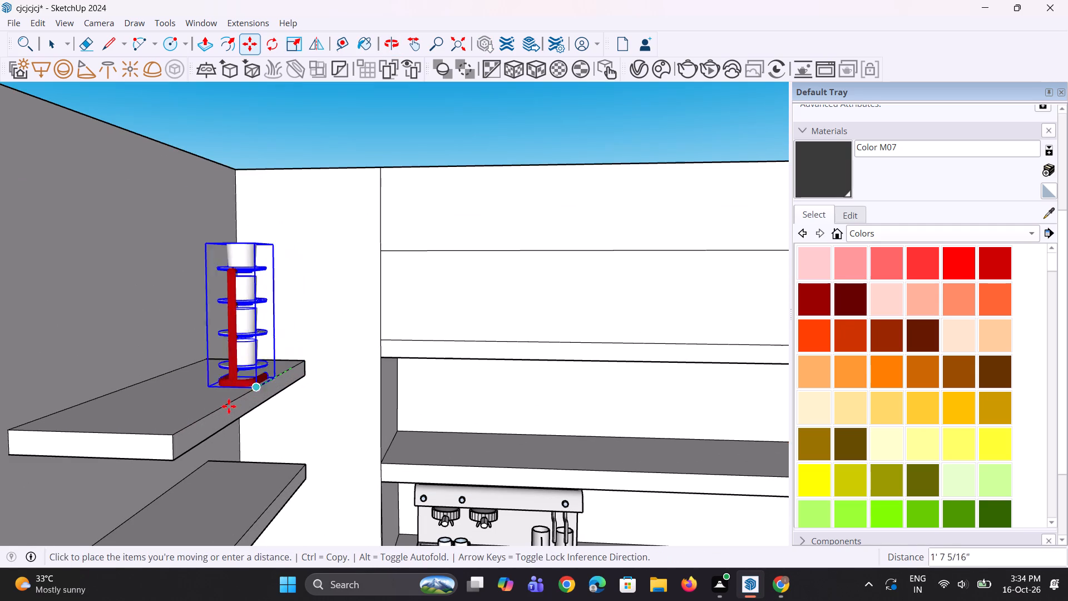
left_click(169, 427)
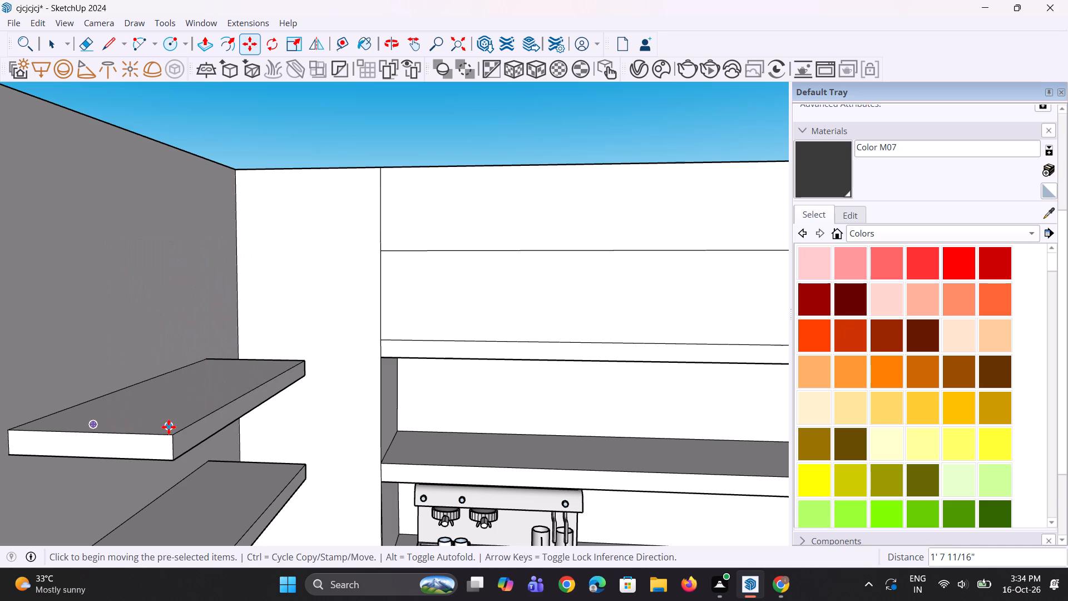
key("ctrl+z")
Move the cup rack to the front end of the upper floating shelf and shift it 5 5/16" toward the side wall.
left_click_drag(295, 372, 288, 380)
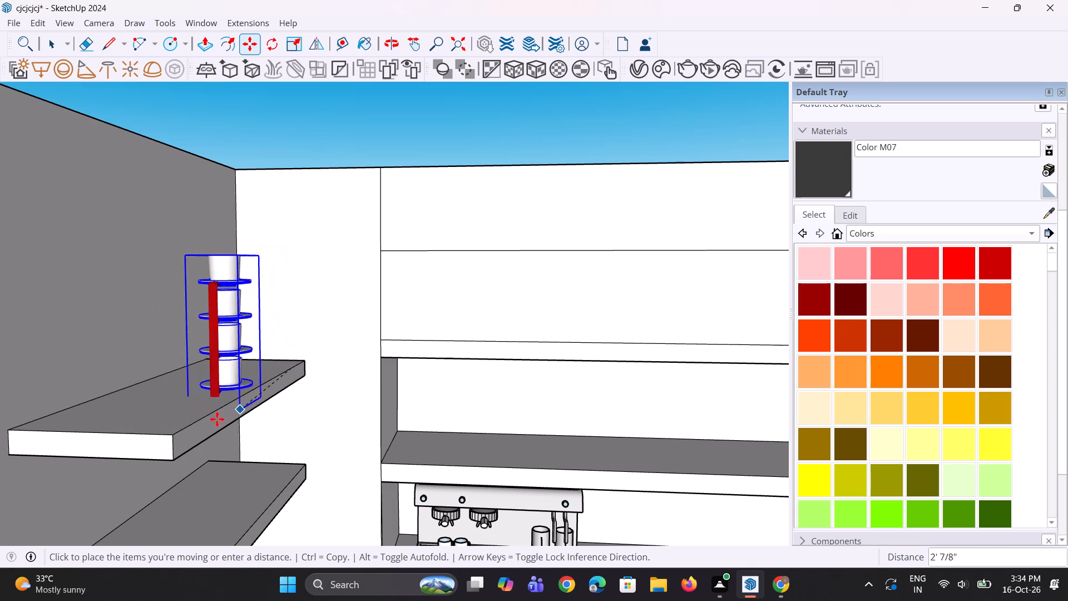
left_click(187, 431)
left_click(186, 428)
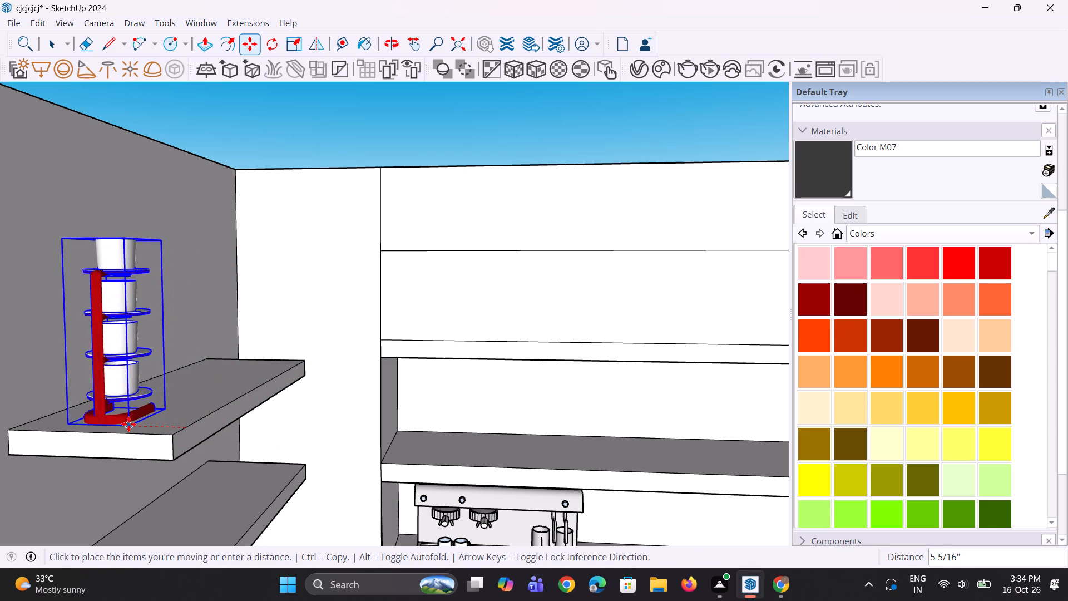
left_click(128, 424)
middle_click_drag(181, 416, 74, 456)
scroll(95, 406, "up", 2)
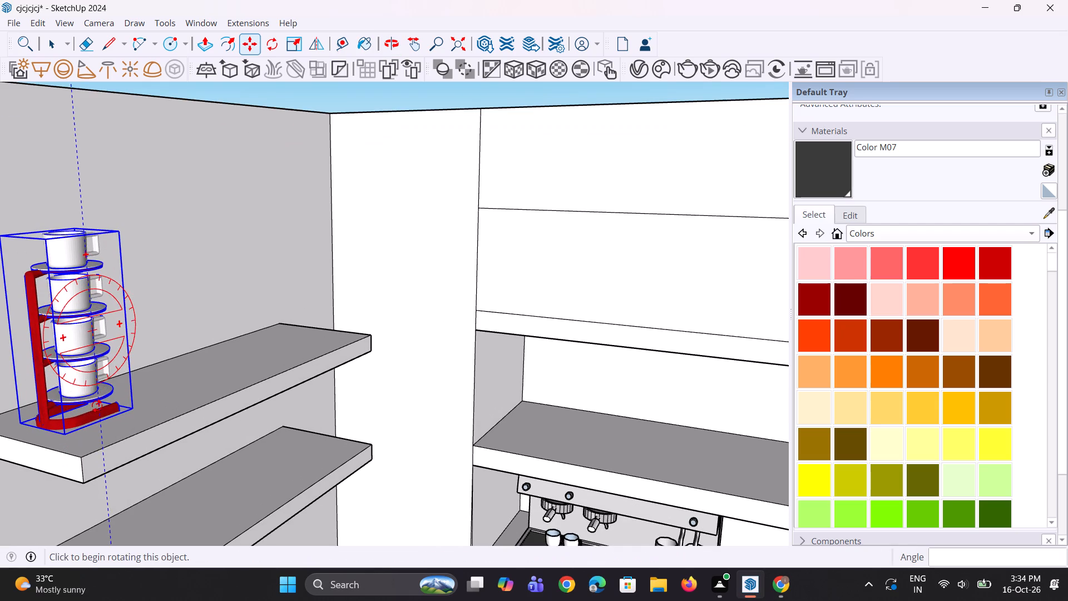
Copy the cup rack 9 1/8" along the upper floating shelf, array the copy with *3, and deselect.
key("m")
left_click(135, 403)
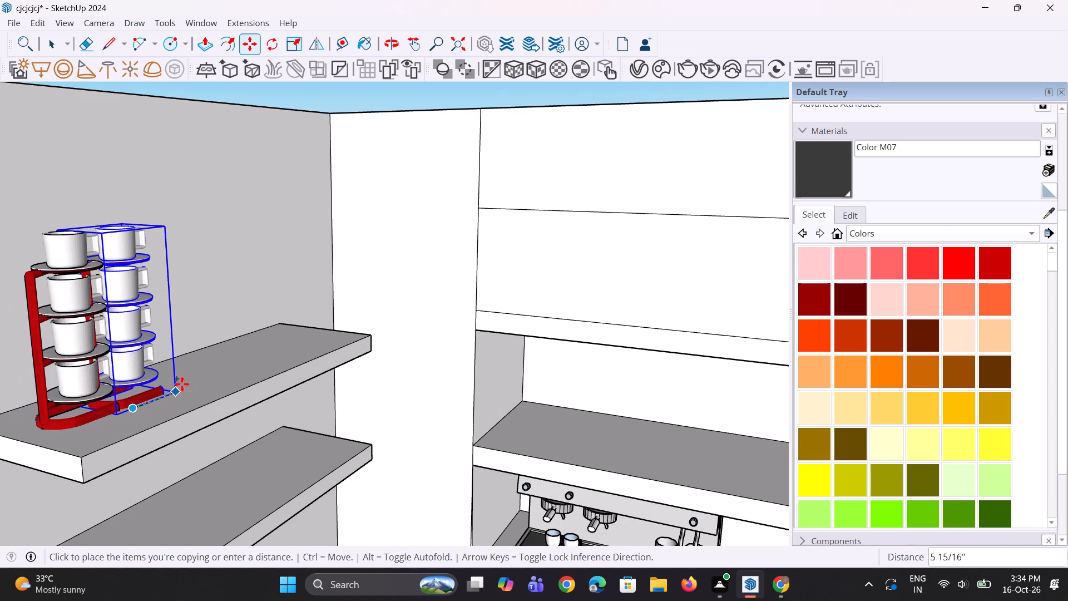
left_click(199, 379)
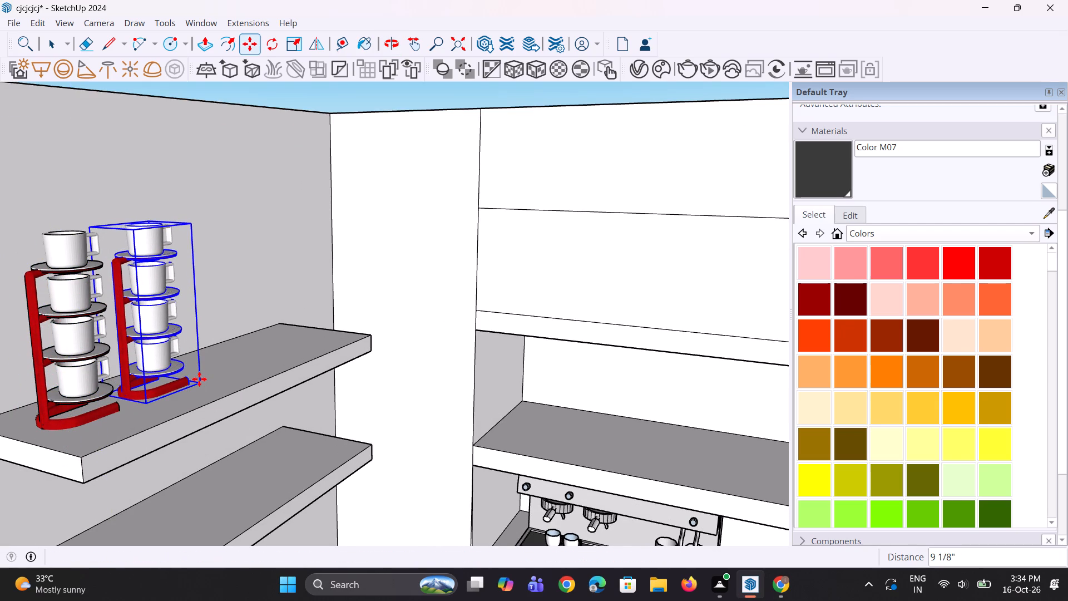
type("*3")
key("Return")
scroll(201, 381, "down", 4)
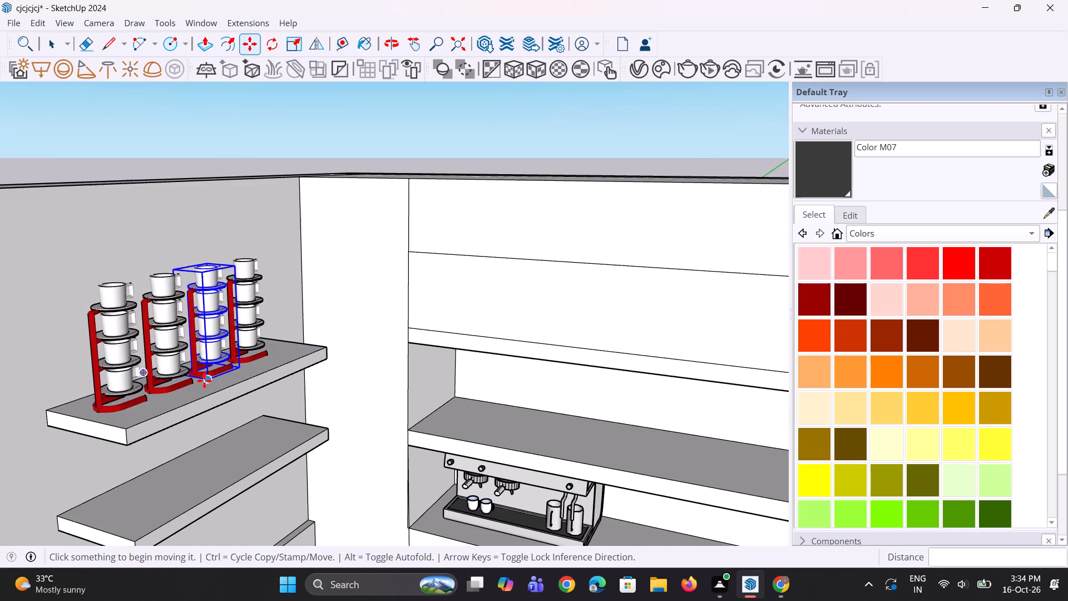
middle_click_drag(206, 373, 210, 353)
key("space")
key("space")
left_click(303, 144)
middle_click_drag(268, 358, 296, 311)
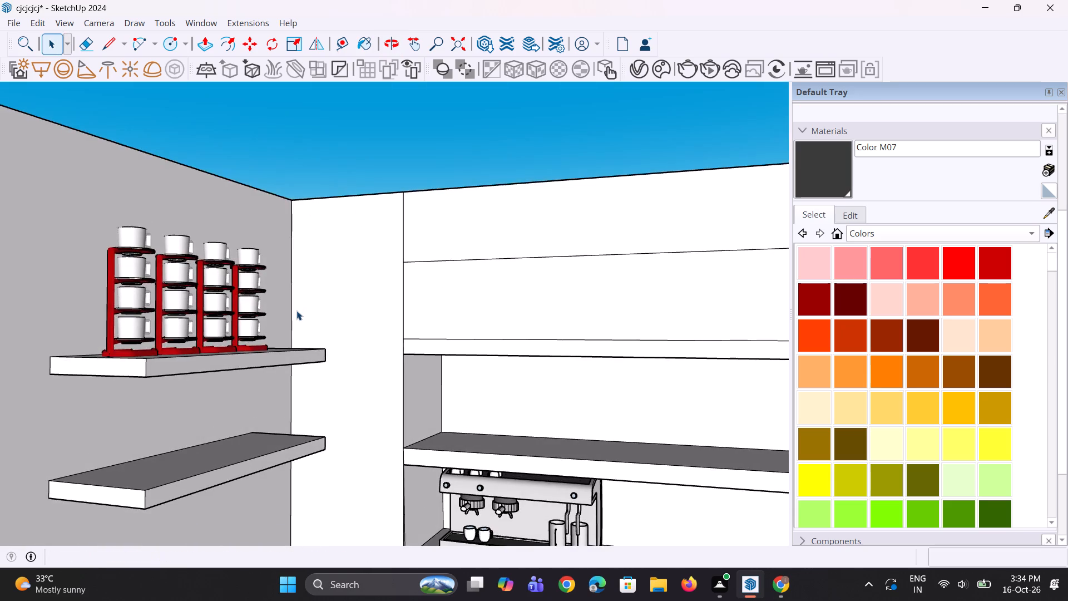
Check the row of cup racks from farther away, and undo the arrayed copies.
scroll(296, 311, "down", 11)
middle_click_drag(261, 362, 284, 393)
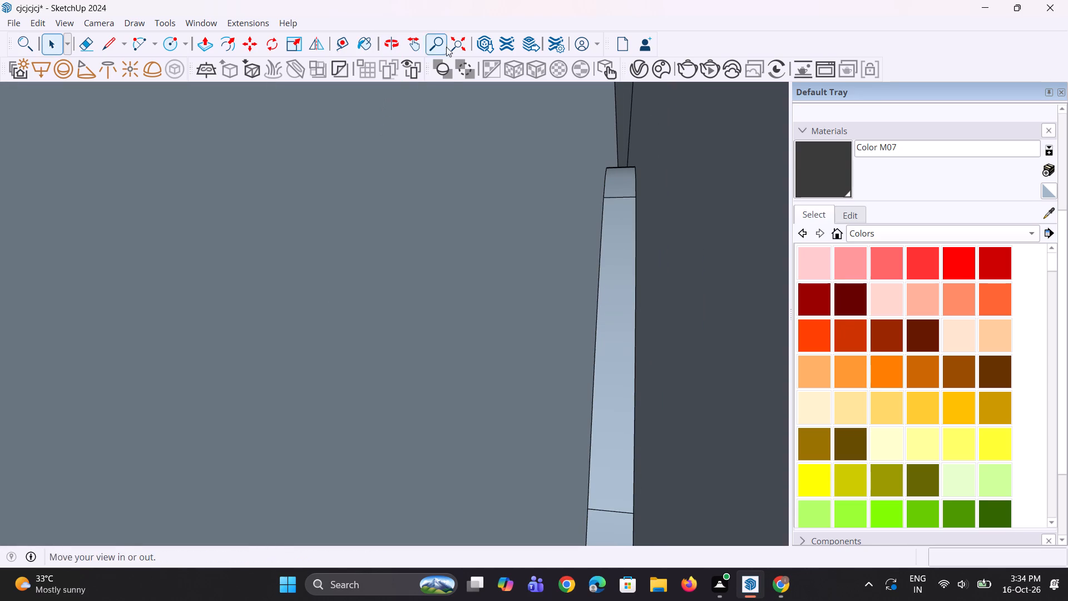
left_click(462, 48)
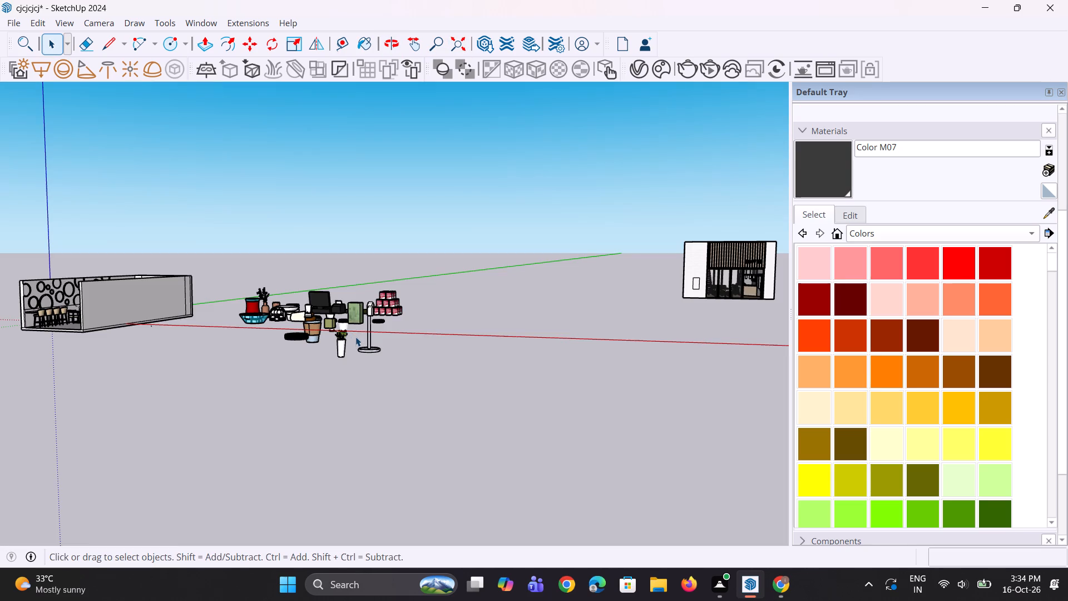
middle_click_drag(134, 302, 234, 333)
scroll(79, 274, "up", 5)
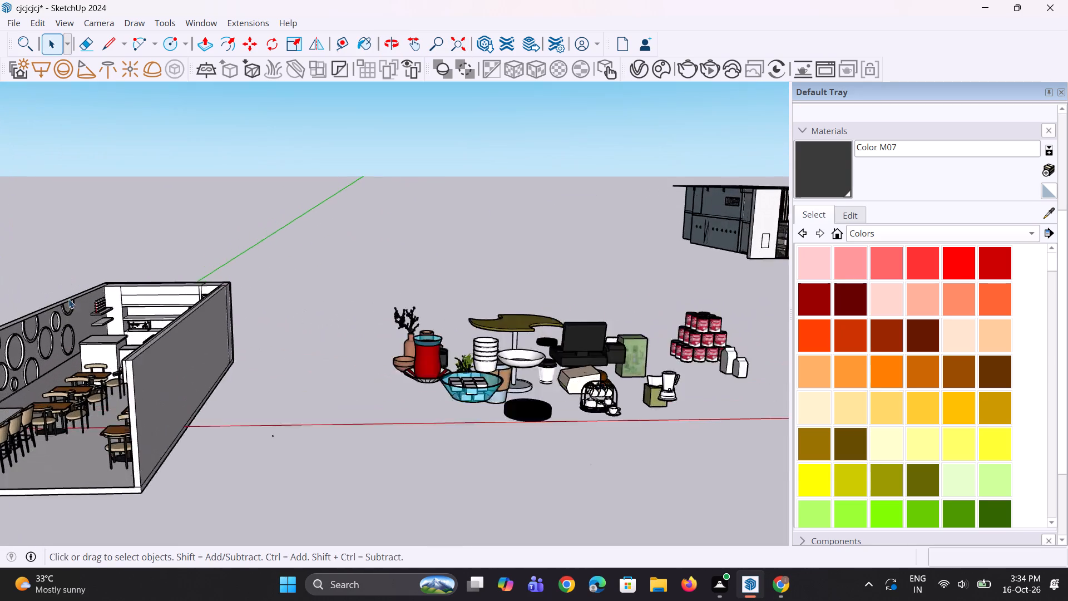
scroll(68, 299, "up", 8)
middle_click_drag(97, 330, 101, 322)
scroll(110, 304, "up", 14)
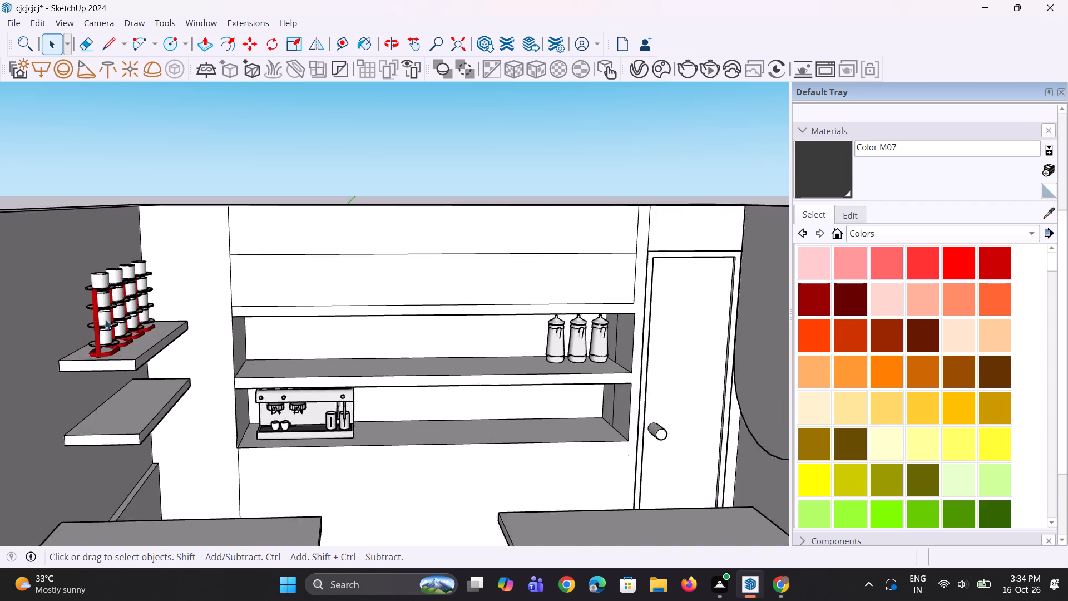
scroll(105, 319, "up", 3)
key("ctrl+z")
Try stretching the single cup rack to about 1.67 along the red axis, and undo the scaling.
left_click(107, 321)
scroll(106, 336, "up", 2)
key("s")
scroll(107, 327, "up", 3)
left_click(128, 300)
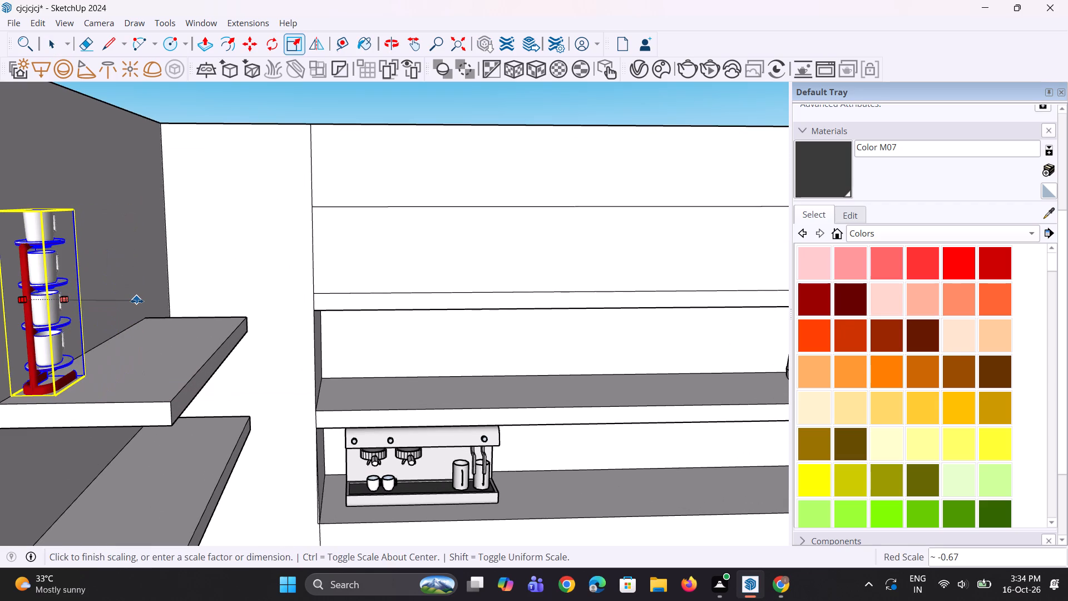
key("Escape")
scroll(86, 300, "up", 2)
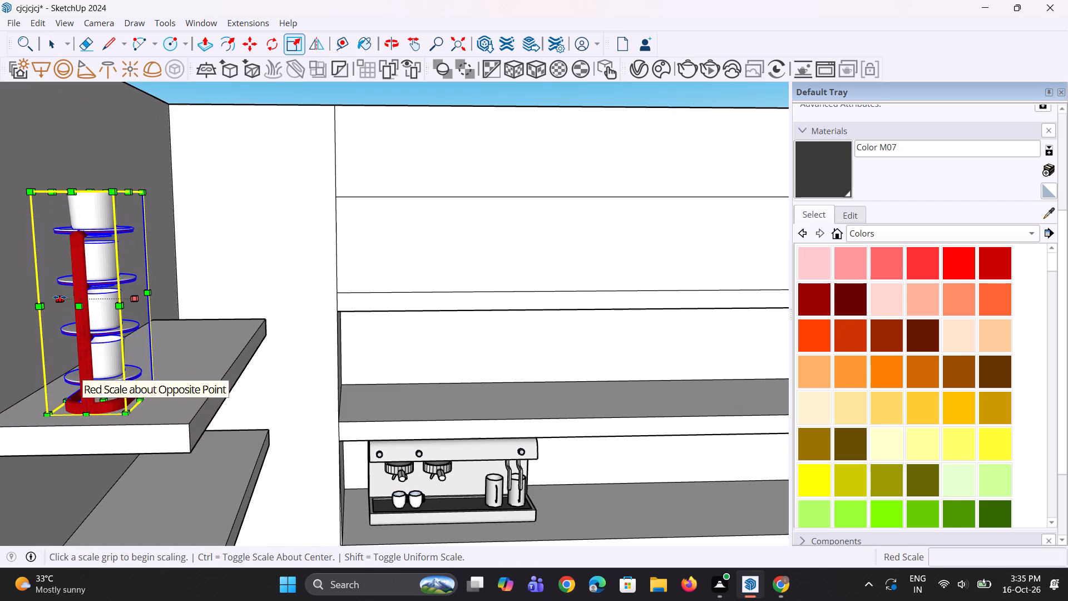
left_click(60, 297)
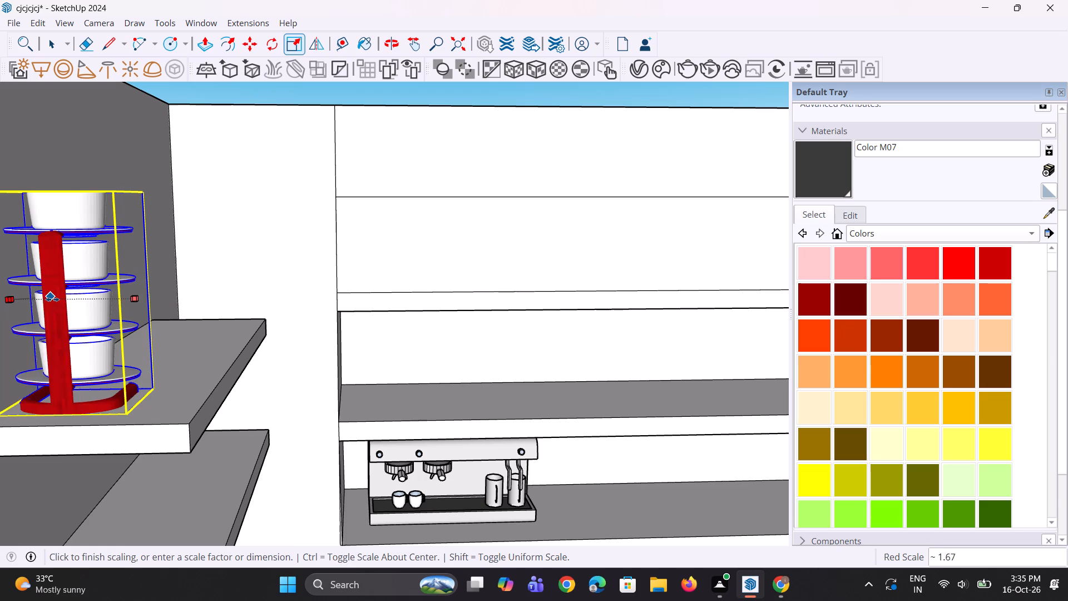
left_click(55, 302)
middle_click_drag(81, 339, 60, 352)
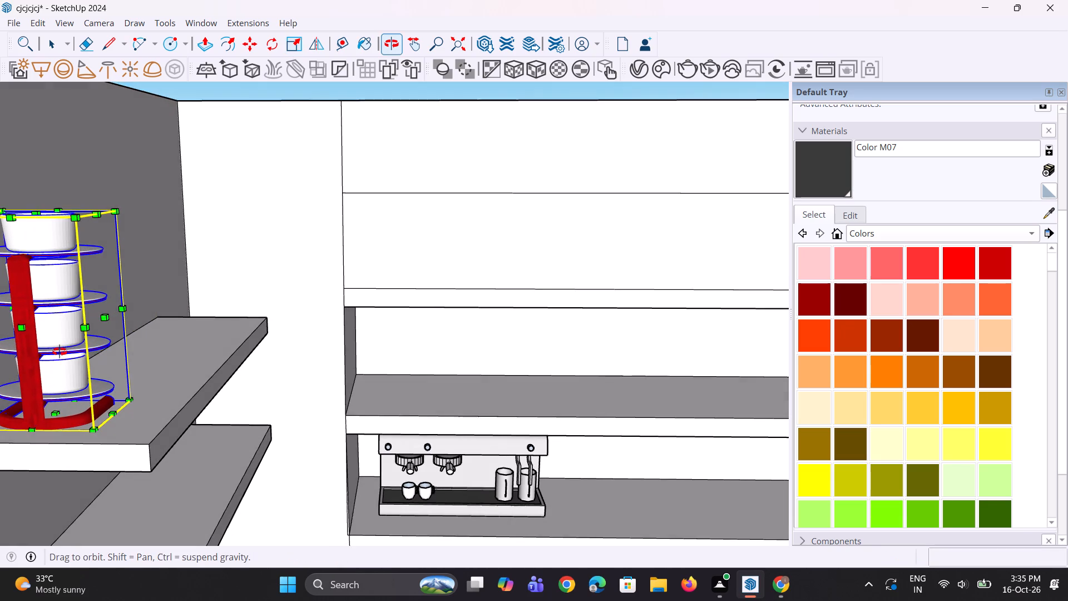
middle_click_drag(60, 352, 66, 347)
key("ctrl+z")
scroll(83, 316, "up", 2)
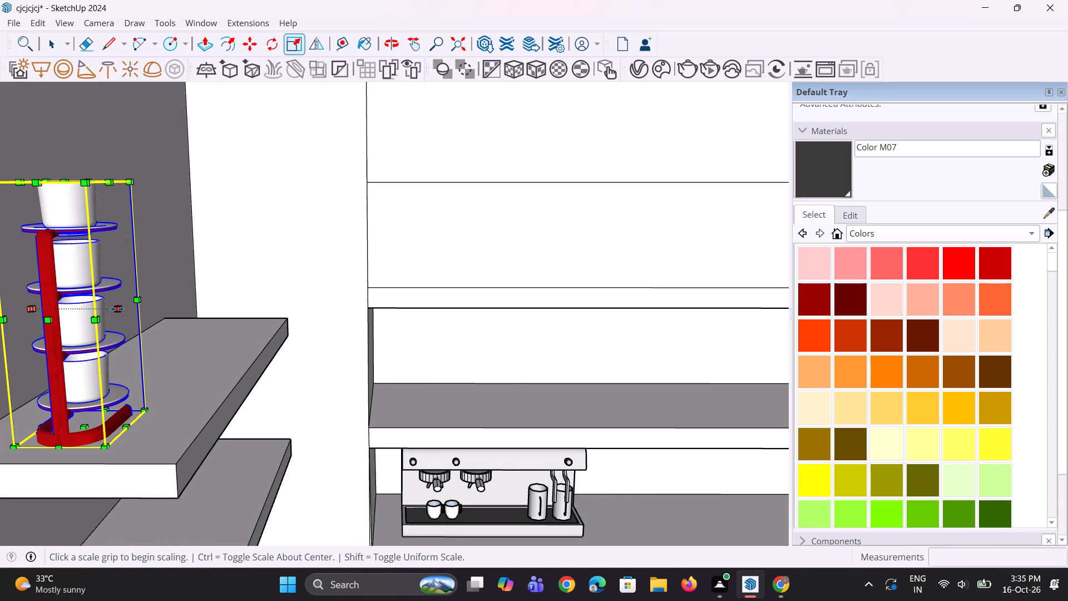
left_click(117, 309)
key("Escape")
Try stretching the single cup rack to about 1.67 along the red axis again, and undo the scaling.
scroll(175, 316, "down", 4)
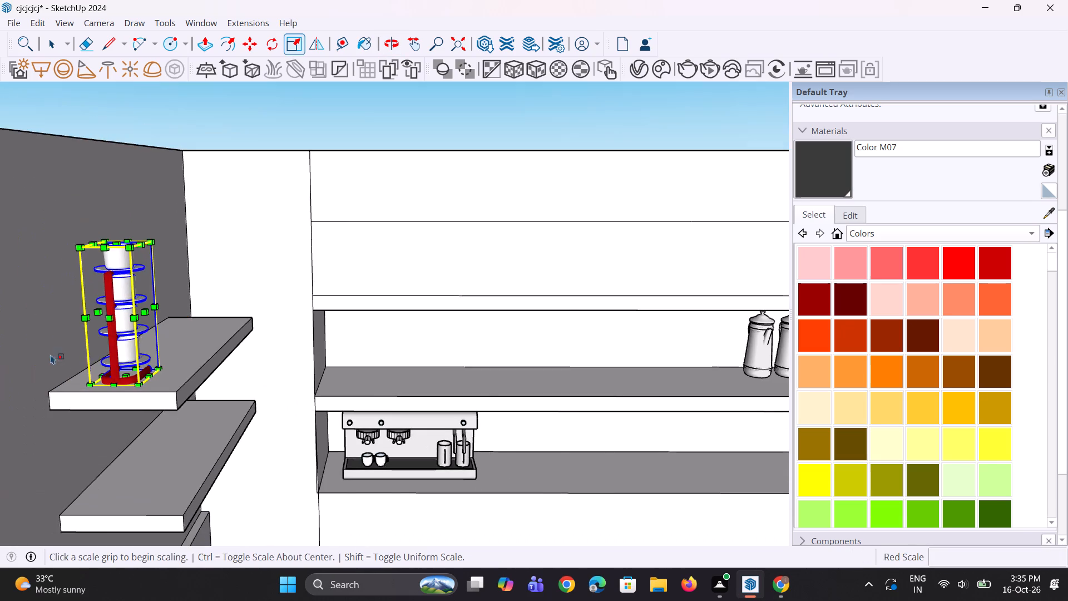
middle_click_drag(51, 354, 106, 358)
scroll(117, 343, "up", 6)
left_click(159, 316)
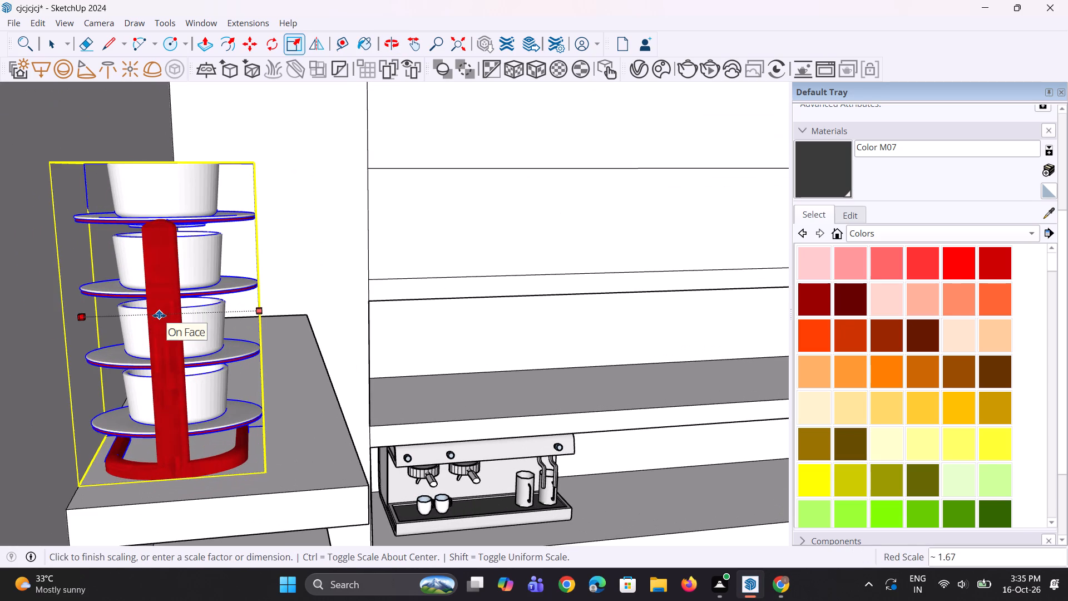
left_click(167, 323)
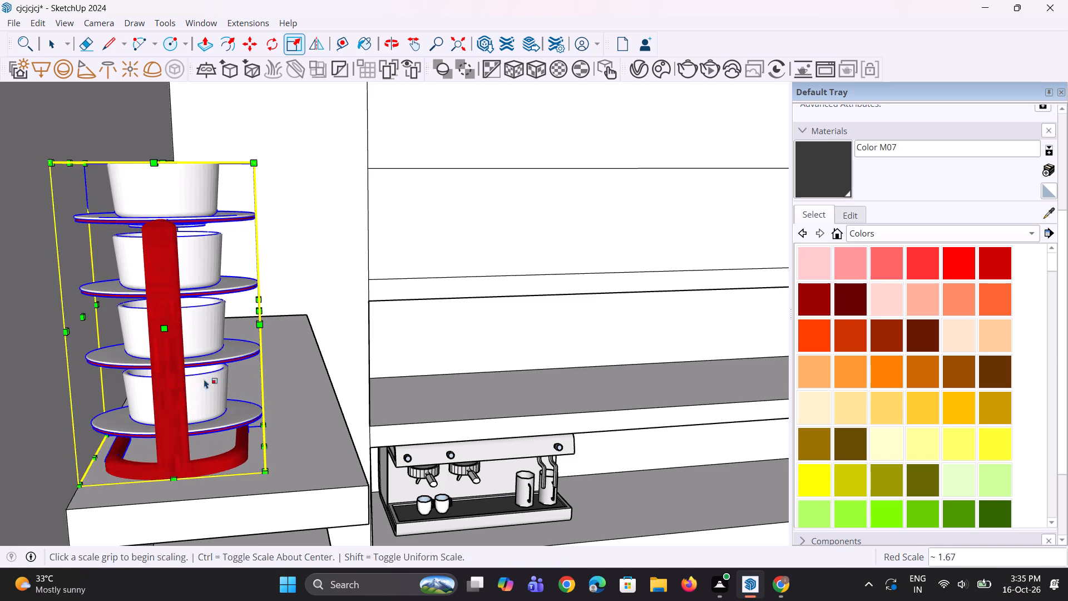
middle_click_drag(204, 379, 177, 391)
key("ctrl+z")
Scale the cup rack to about 1.17 along the green axis, keeping the blue factor at 1.00.
scroll(177, 390, "down", 4)
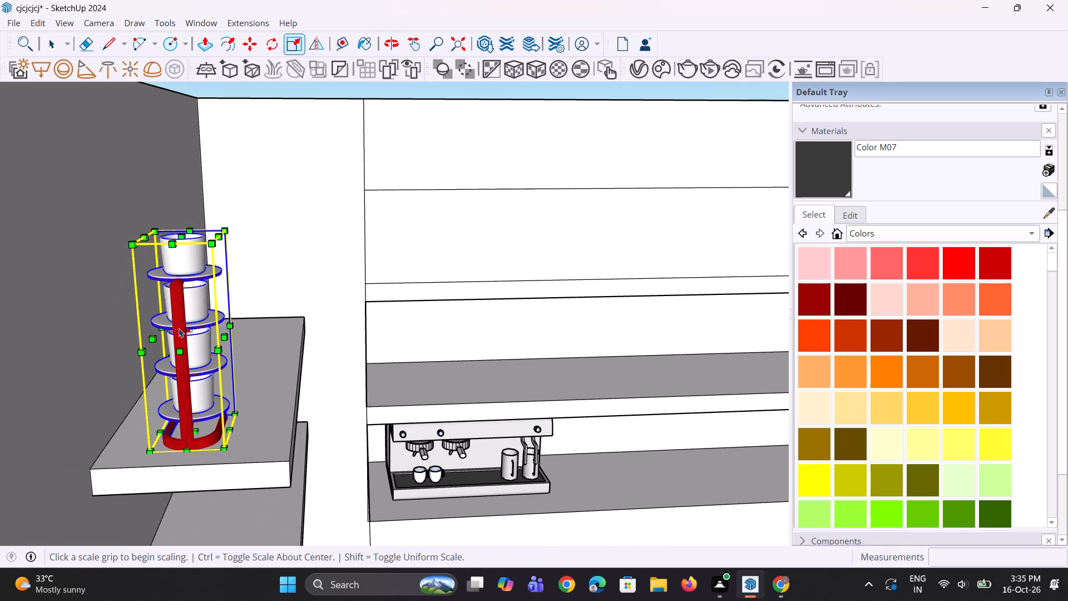
middle_click_drag(170, 344, 43, 375)
scroll(144, 238, "up", 2)
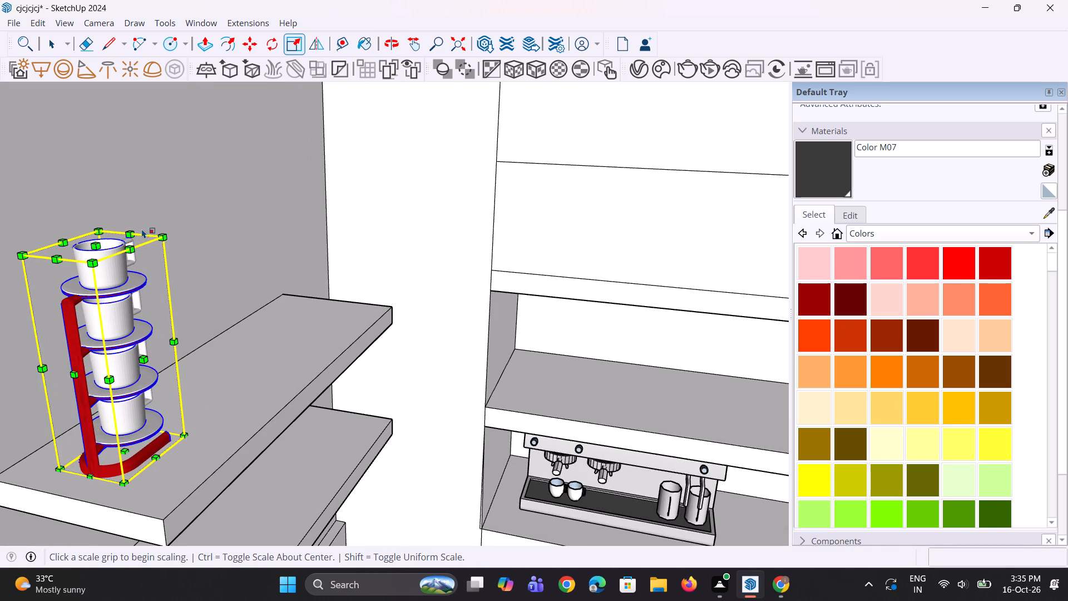
left_click(132, 233)
left_click(141, 231)
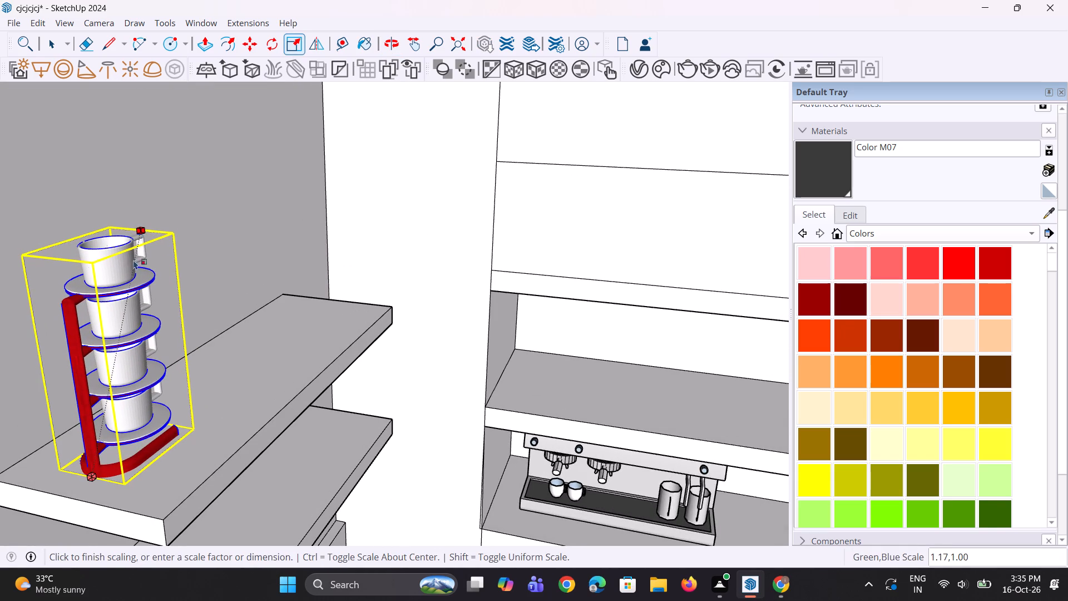
middle_click_drag(131, 288, 117, 306)
scroll(120, 304, "down", 5)
middle_click_drag(121, 339, 145, 317)
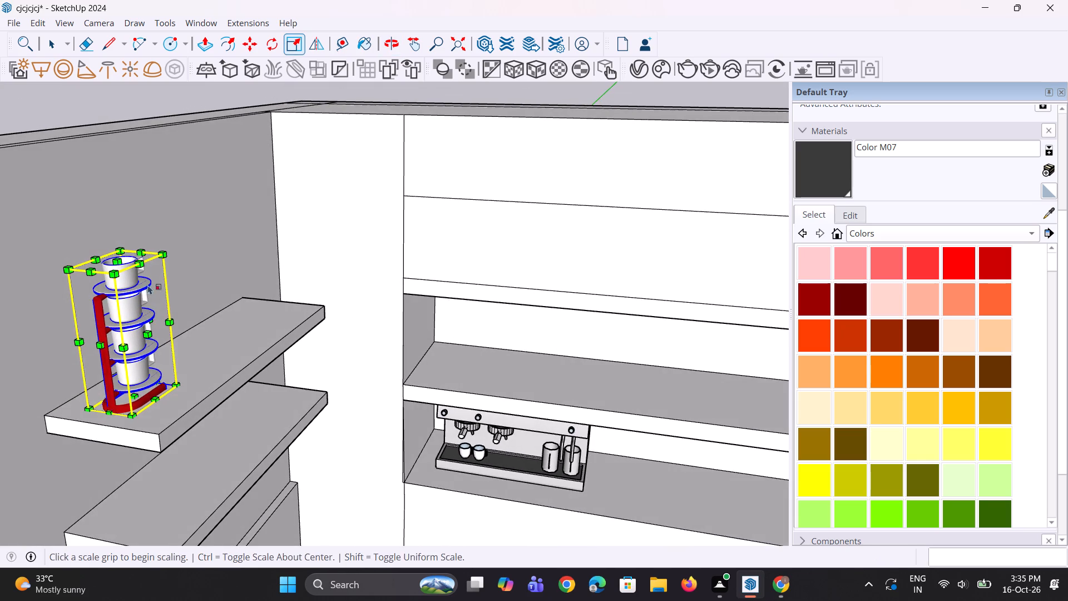
Rotate the cup rack 90 degrees horizontally, using a centre point on the back wall's open shelf.
scroll(151, 270, "down", 3)
key("space")
key("space")
left_click(274, 50)
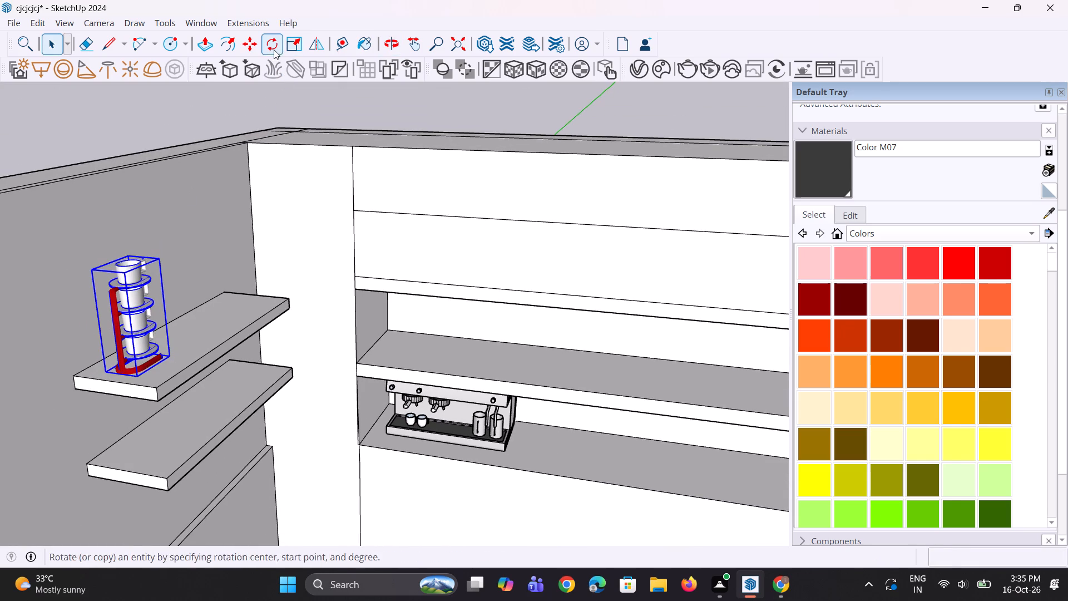
left_click(408, 344)
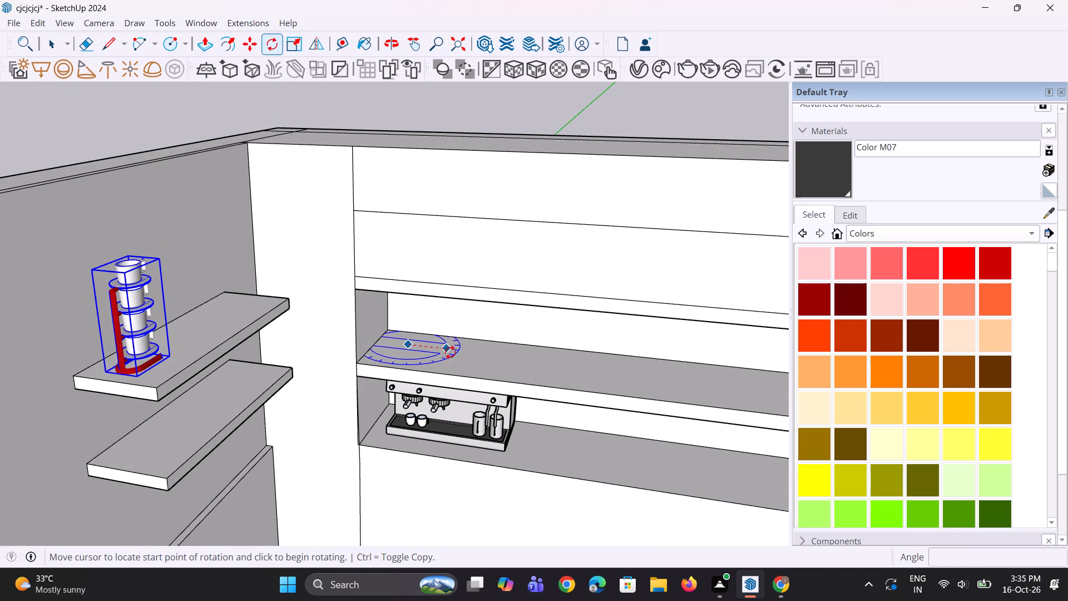
left_click(452, 352)
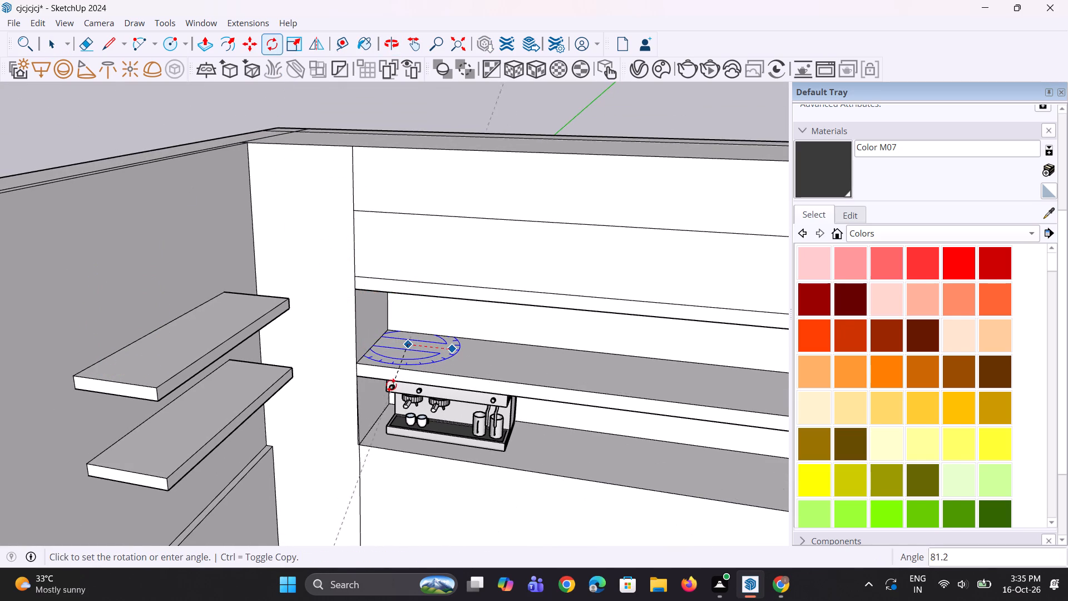
scroll(390, 385, "down", 8)
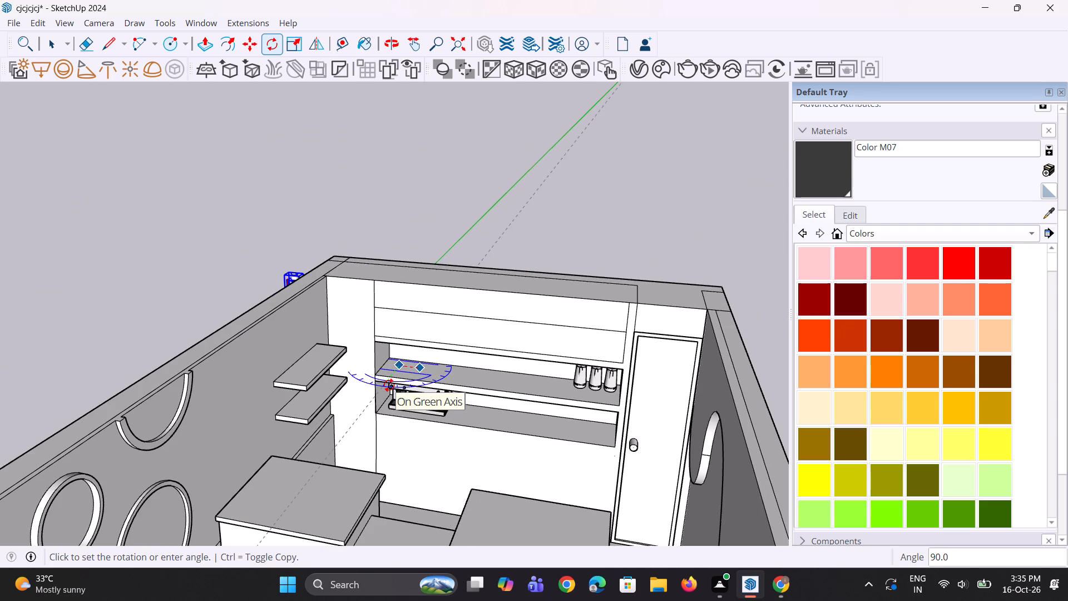
left_click(389, 386)
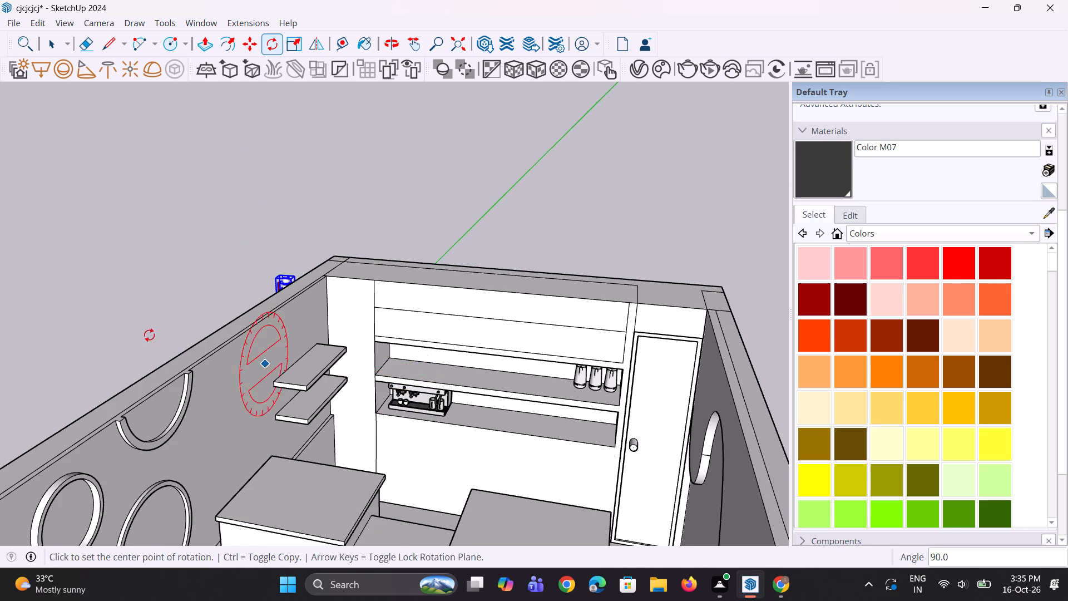
Move the rotated cup rack about 8' 1 1/16" from outside the wall onto the front end of the upper floating shelf.
middle_click_drag(149, 336, 174, 367)
scroll(164, 347, "up", 7)
scroll(241, 312, "down", 2)
key("m")
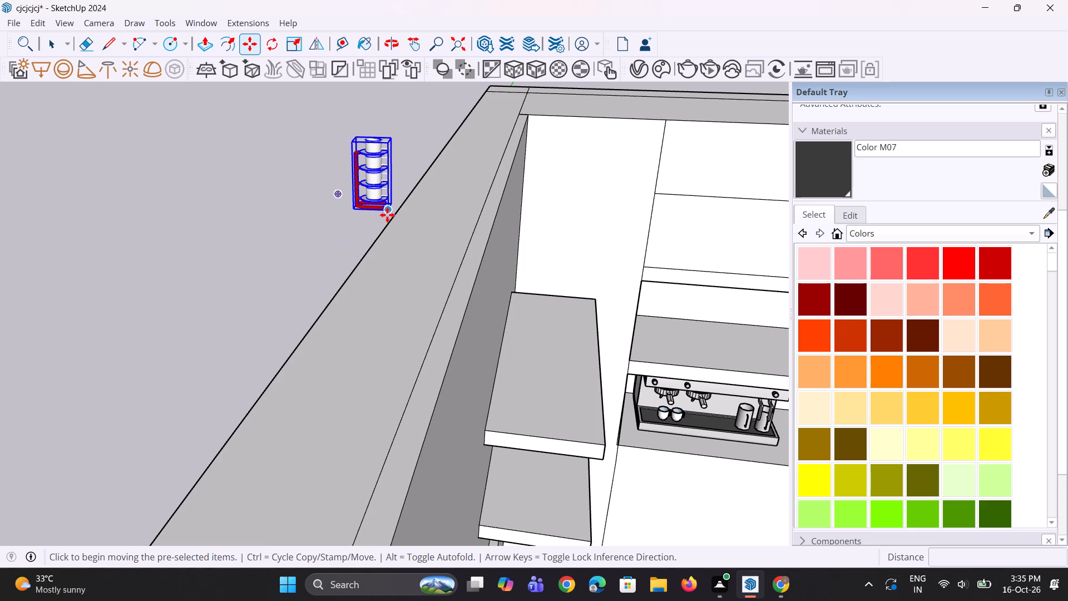
left_click_drag(387, 215, 388, 224)
scroll(555, 410, "up", 1)
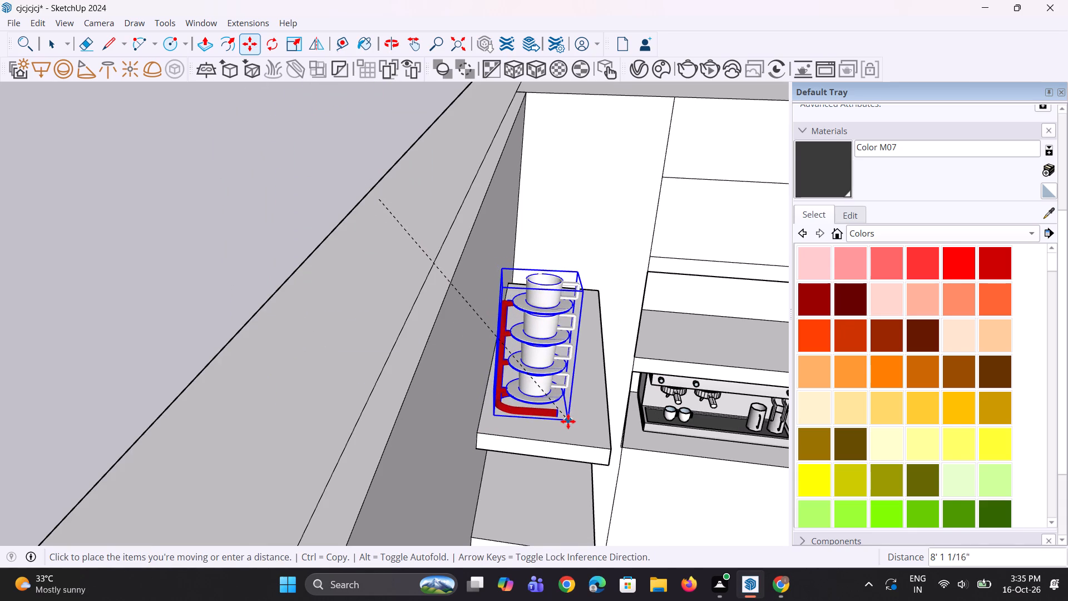
left_click(568, 421)
Adjust the cup rack's position at the front end of the upper floating shelf with moves of about 1 1/8" and 1 1/16".
scroll(589, 457, "up", 1)
middle_click_drag(577, 457, 464, 440)
scroll(431, 417, "up", 3)
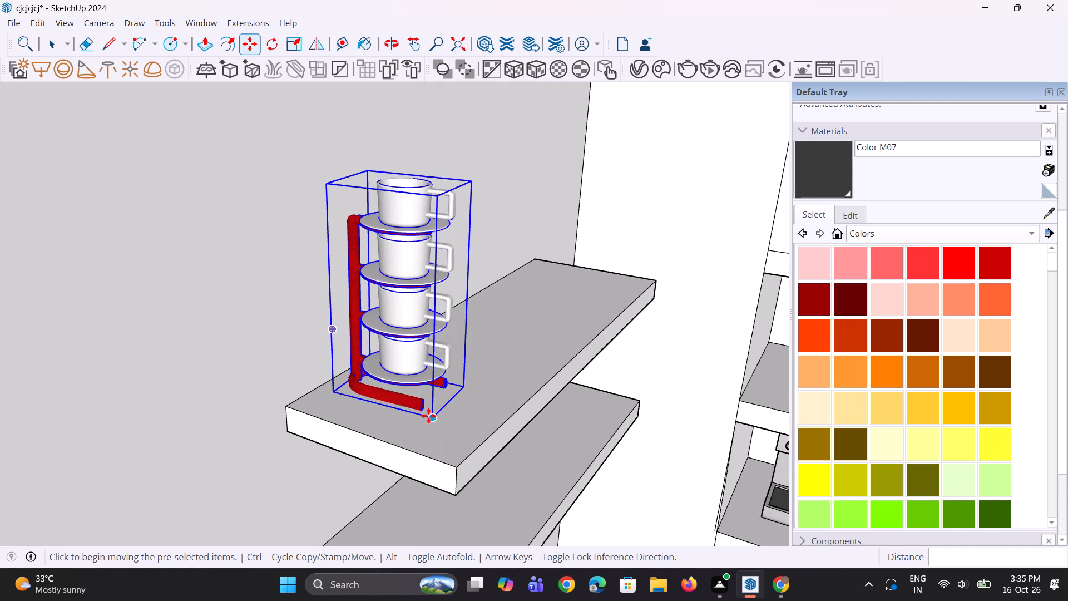
left_click(428, 416)
double_click(445, 426)
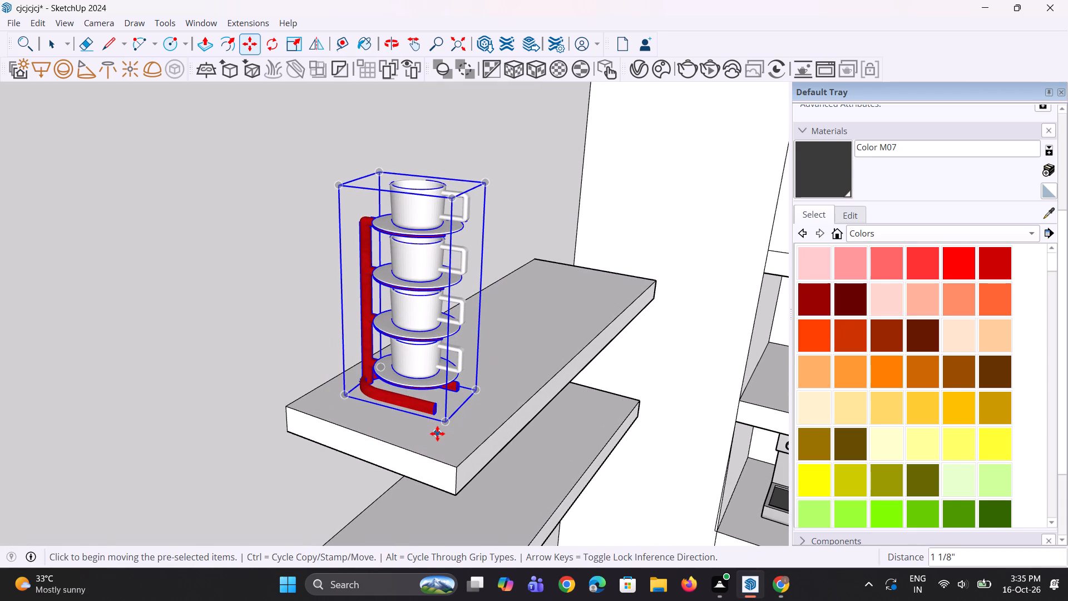
left_click(442, 425)
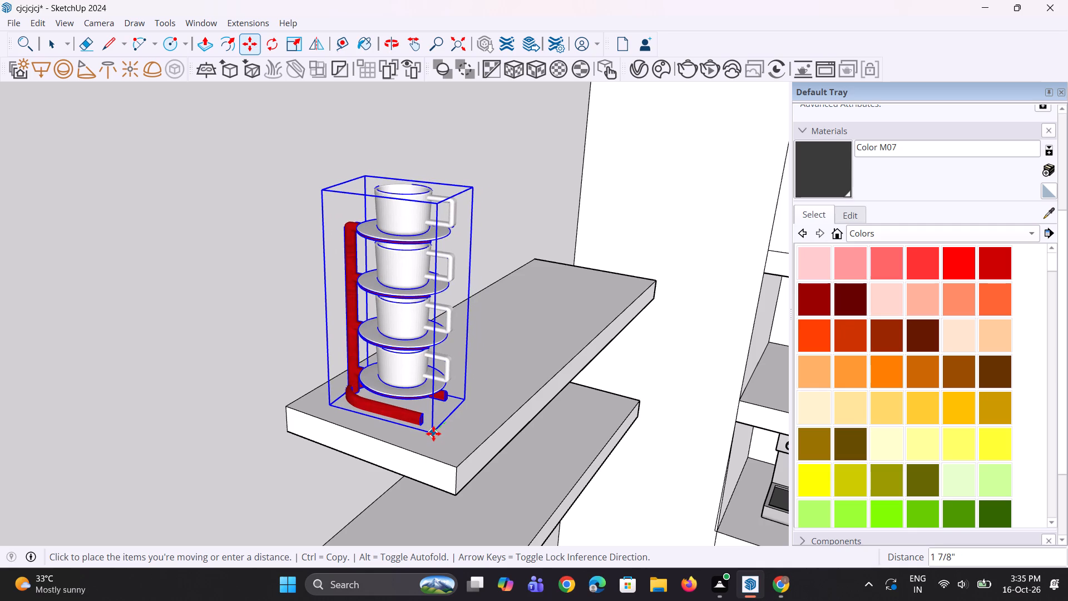
left_click(441, 432)
Stretch the cup rack to about 1.2 along the red axis, widening it on the upper floating shelf.
middle_click_drag(460, 435, 385, 449)
scroll(368, 444, "down", 2)
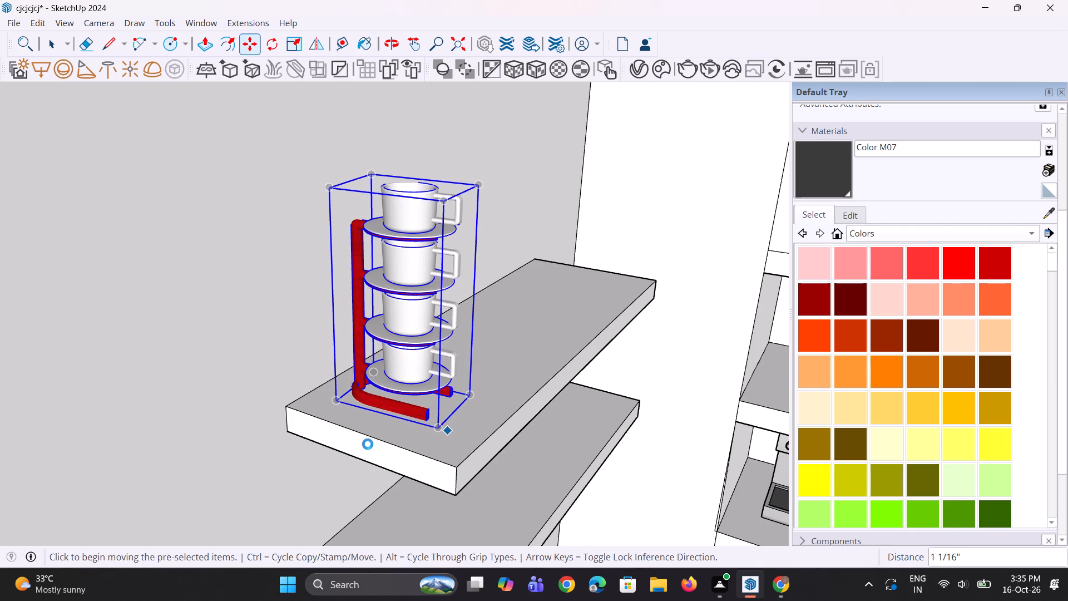
scroll(368, 444, "down", 8)
middle_click_drag(343, 389, 275, 405)
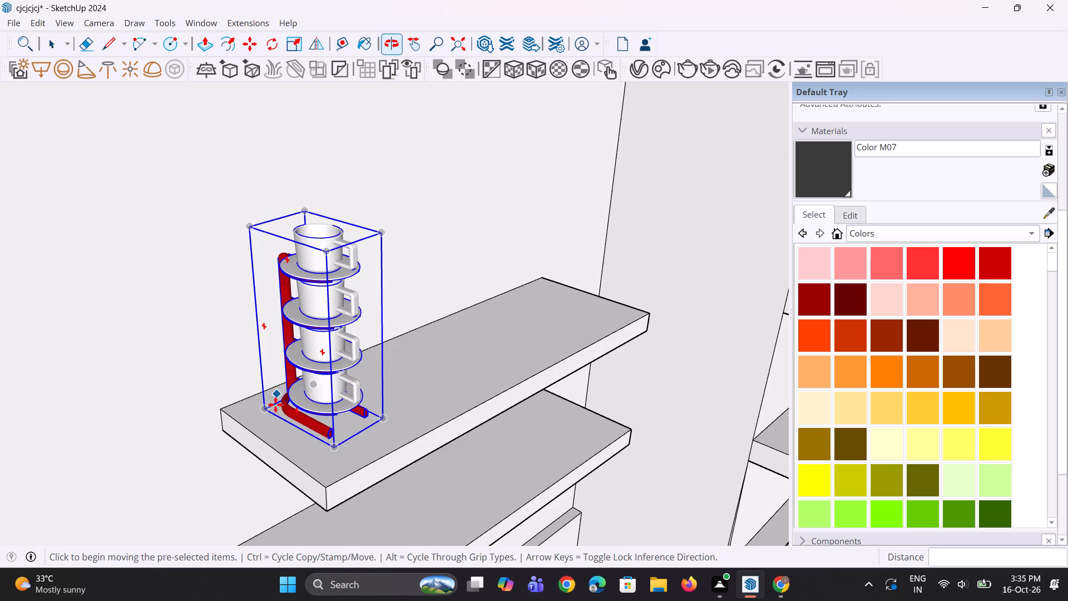
scroll(277, 405, "down", 4)
middle_click_drag(297, 403, 239, 398)
scroll(299, 388, "up", 5)
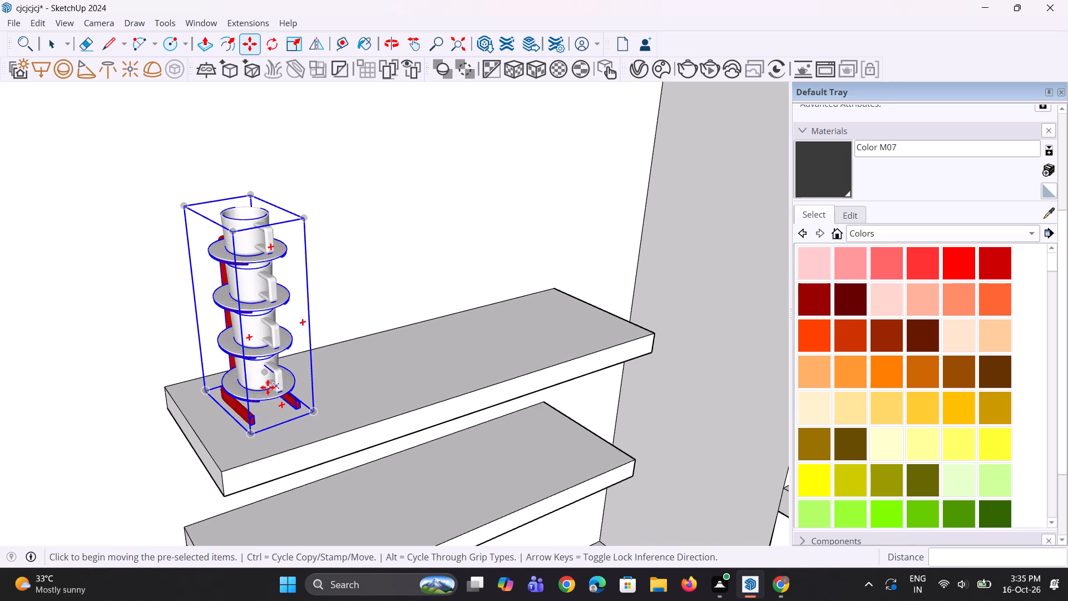
key("s")
scroll(251, 329, "up", 2)
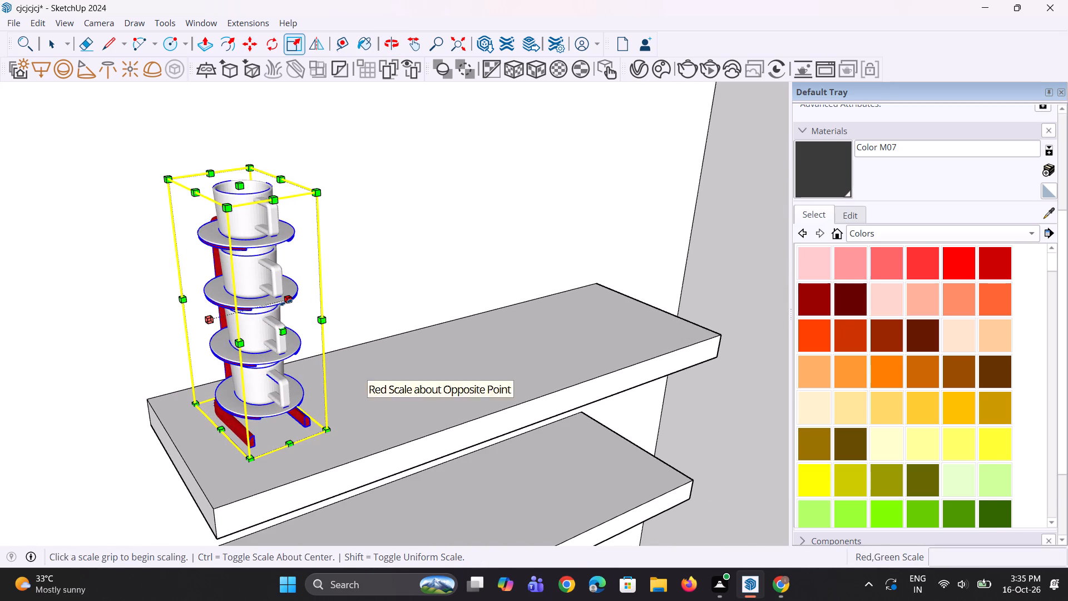
left_click(286, 302)
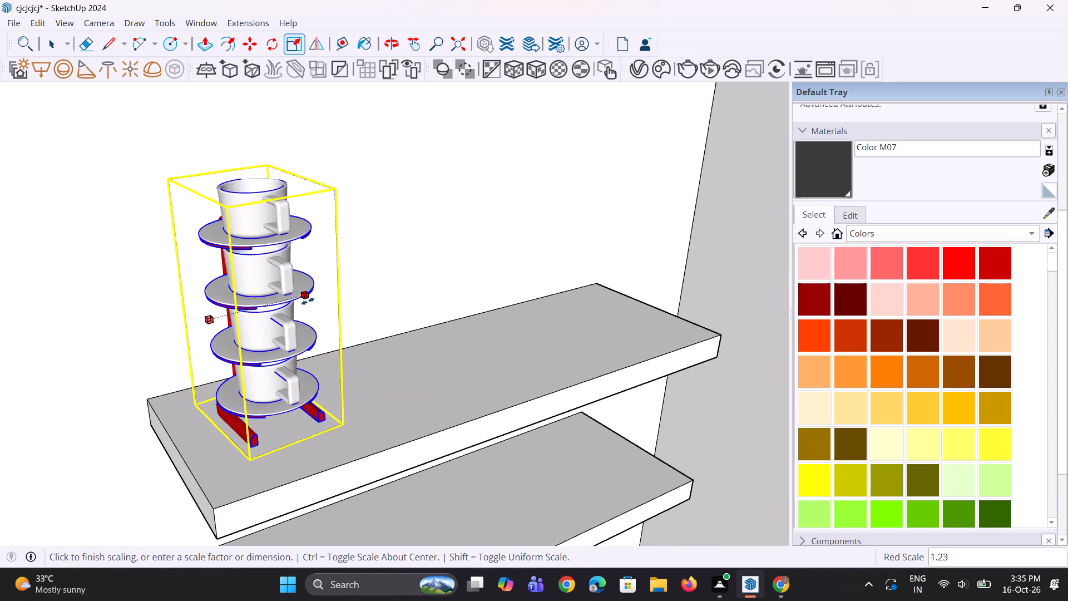
left_click(313, 301)
Copy the cup rack about 8 7/8" along the upper floating shelf, array the copy with *3, and deselect.
middle_click_drag(263, 413, 266, 368)
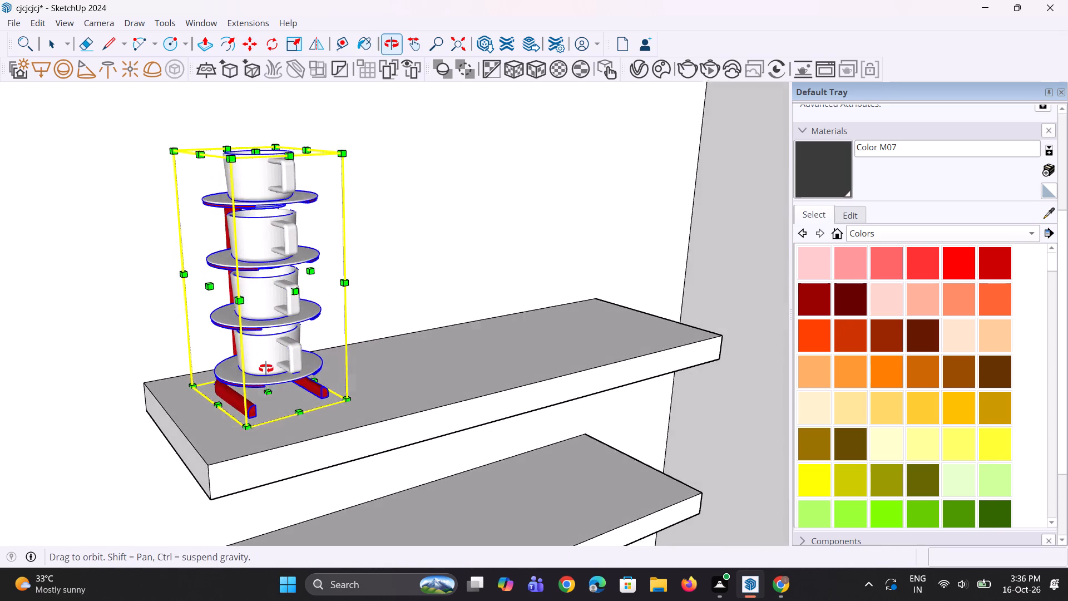
middle_click_drag(266, 368, 268, 363)
scroll(277, 418, "down", 6)
middle_click_drag(278, 419, 215, 424)
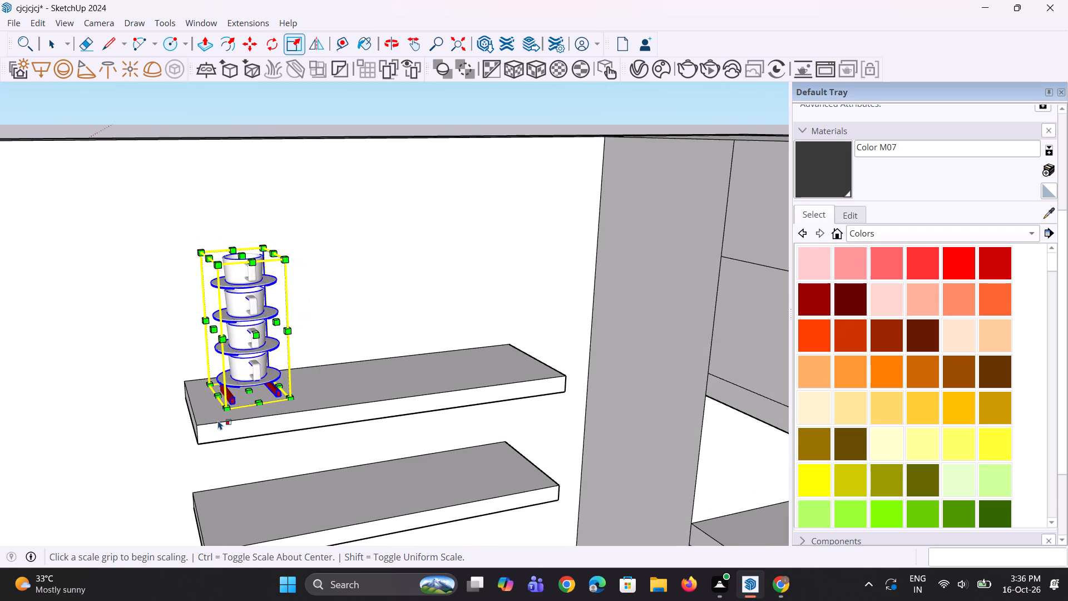
key("m")
scroll(255, 386, "up", 2)
left_click(296, 398)
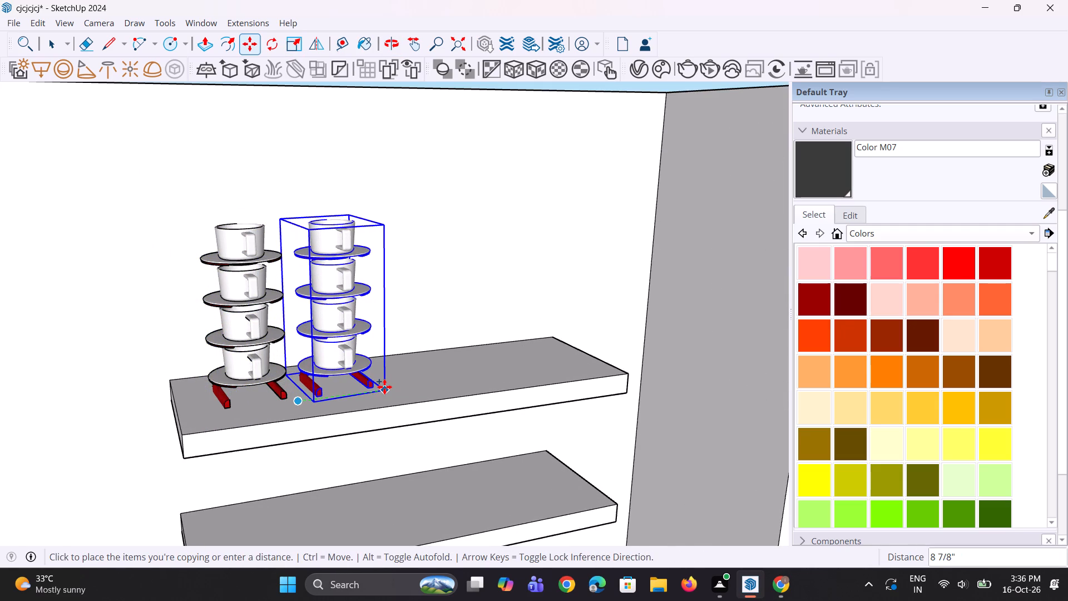
left_click(384, 387)
type("*3")
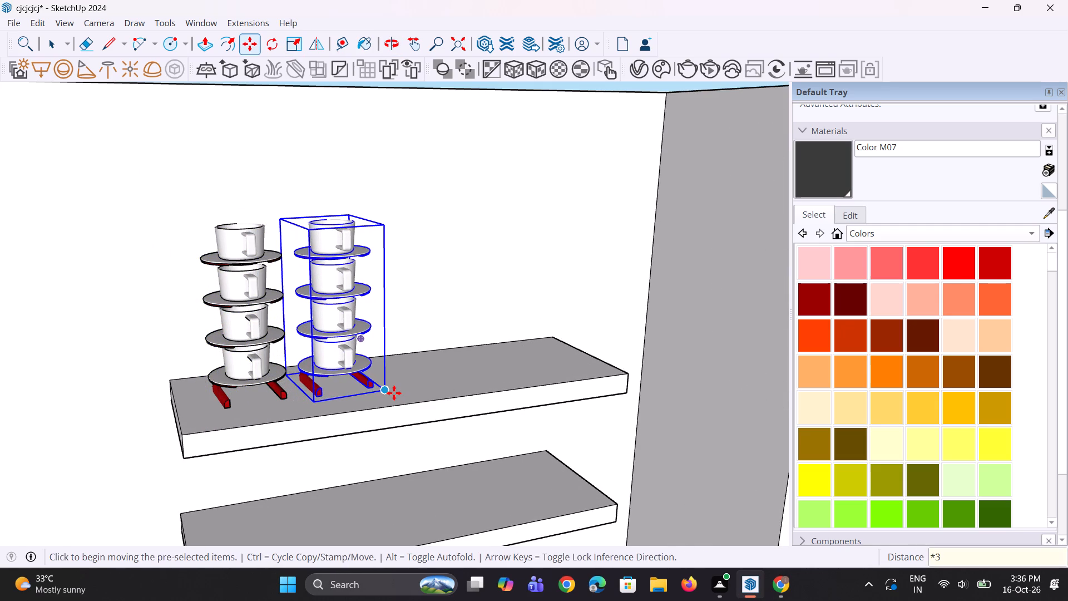
key("Return")
scroll(427, 413, "down", 12)
middle_click_drag(419, 403, 434, 377)
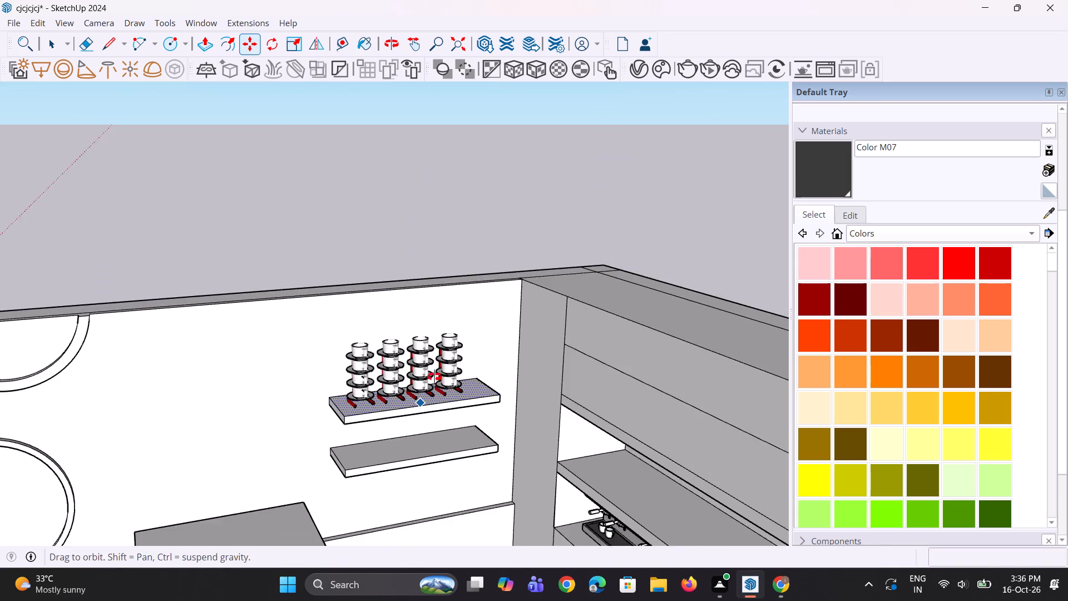
middle_click_drag(434, 377, 482, 337)
key("space")
left_click(459, 233)
key("space")
Select the cup racks lined up on the upper floating shelf, starting from the front one.
middle_click_drag(339, 395, 467, 421)
scroll(468, 413, "up", 1)
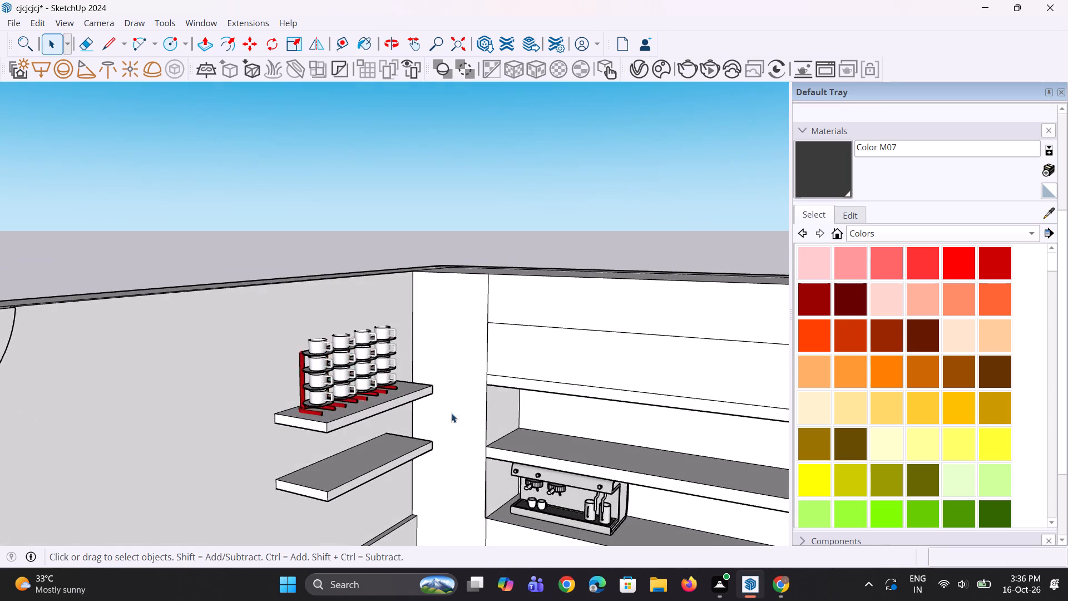
scroll(431, 413, "down", 5)
scroll(365, 411, "up", 1)
middle_click_drag(365, 411, 383, 410)
scroll(353, 380, "up", 7)
left_click(365, 417)
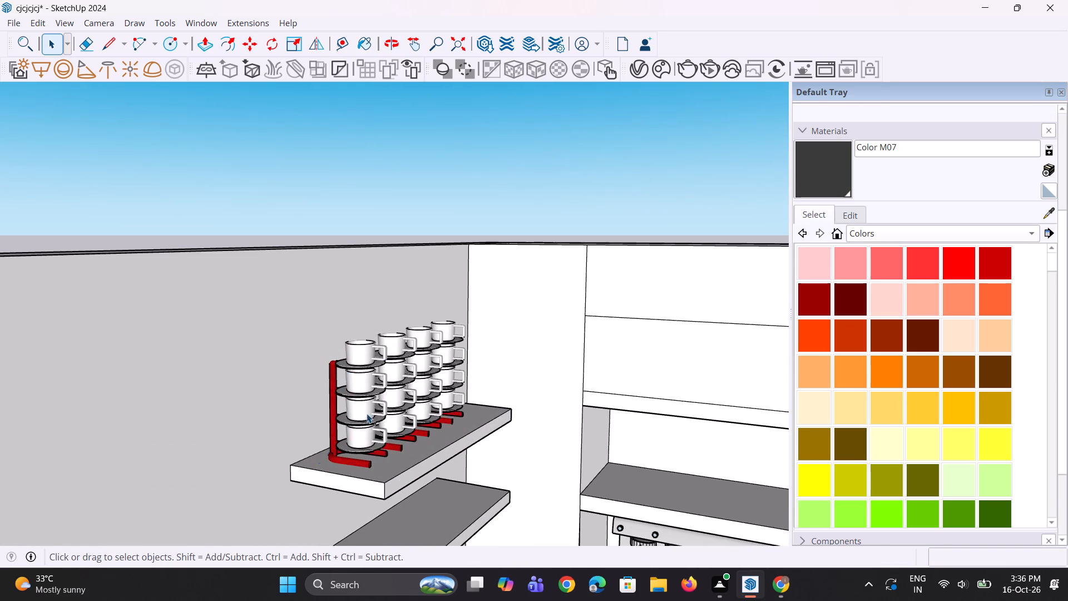
scroll(398, 402, "up", 1)
left_click(398, 402, "ctrl")
left_click(424, 393, "ctrl")
left_click(447, 390, "ctrl")
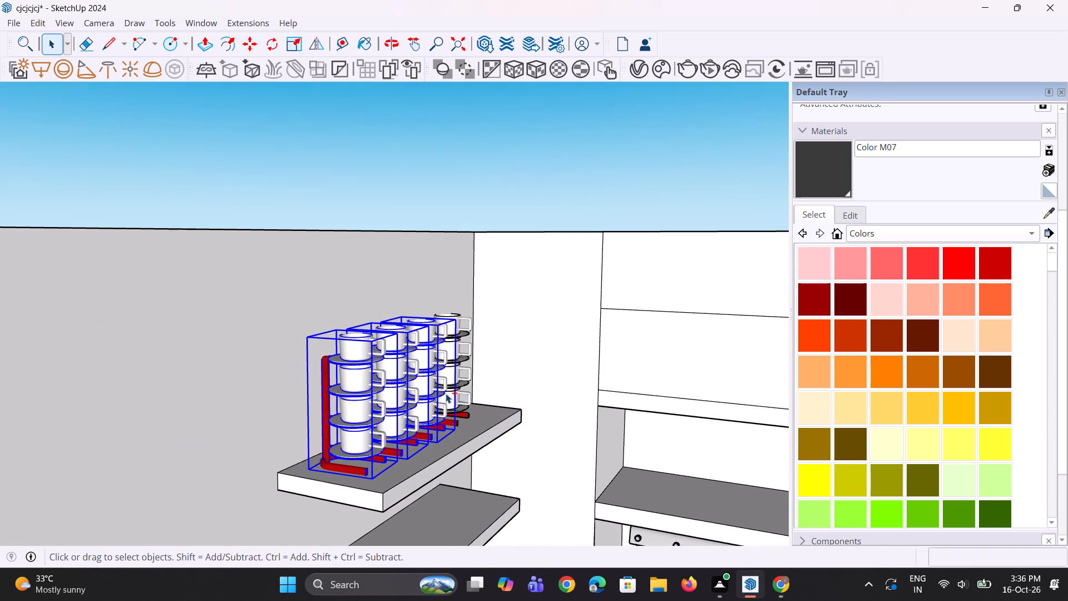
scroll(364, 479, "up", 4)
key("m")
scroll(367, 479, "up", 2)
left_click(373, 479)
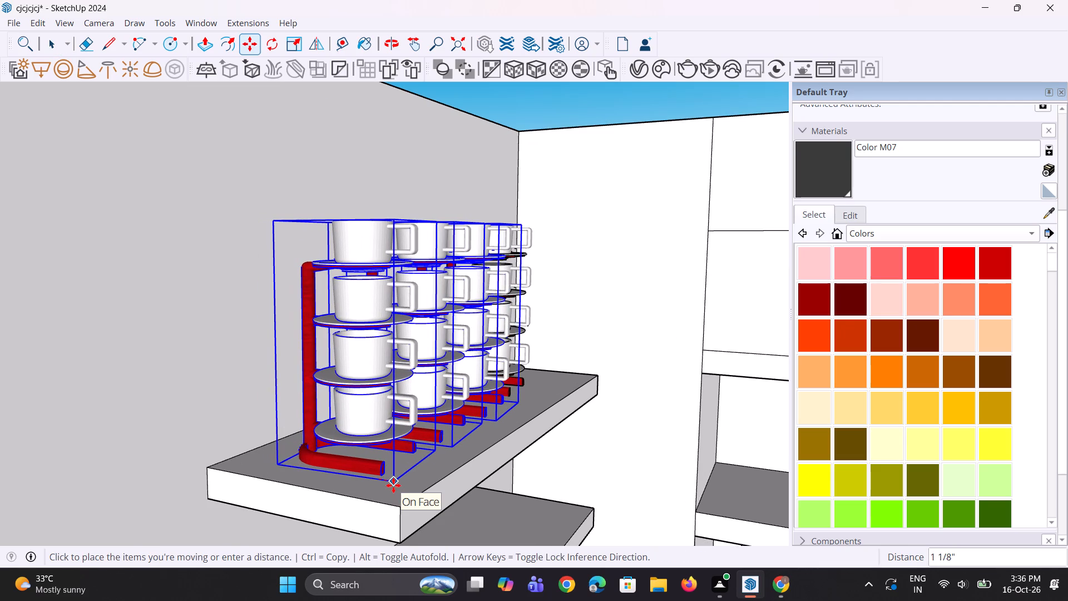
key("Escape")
Select all four cup racks on the upper floating shelf, move them about 1 5/16" away from the wall, and deselect.
scroll(486, 408, "up", 4)
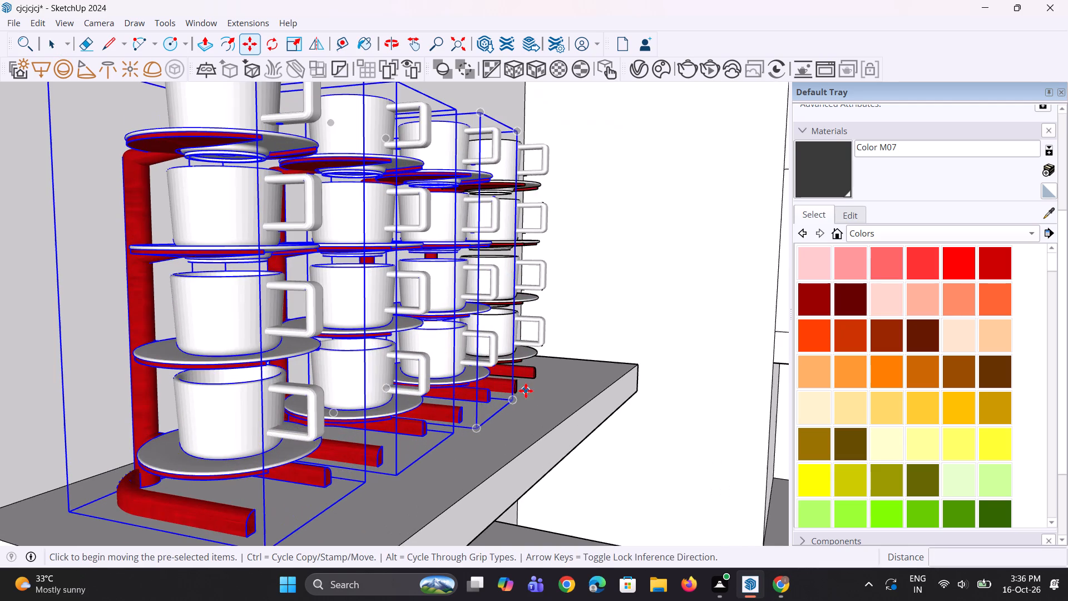
key("space")
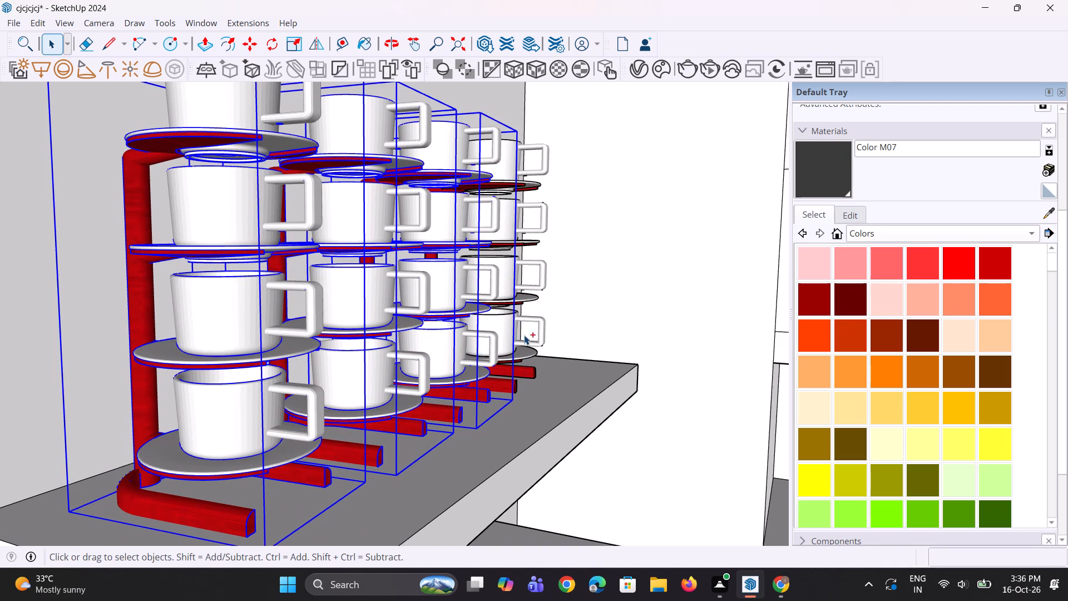
left_click(524, 335, "ctrl")
scroll(519, 348, "up", 4)
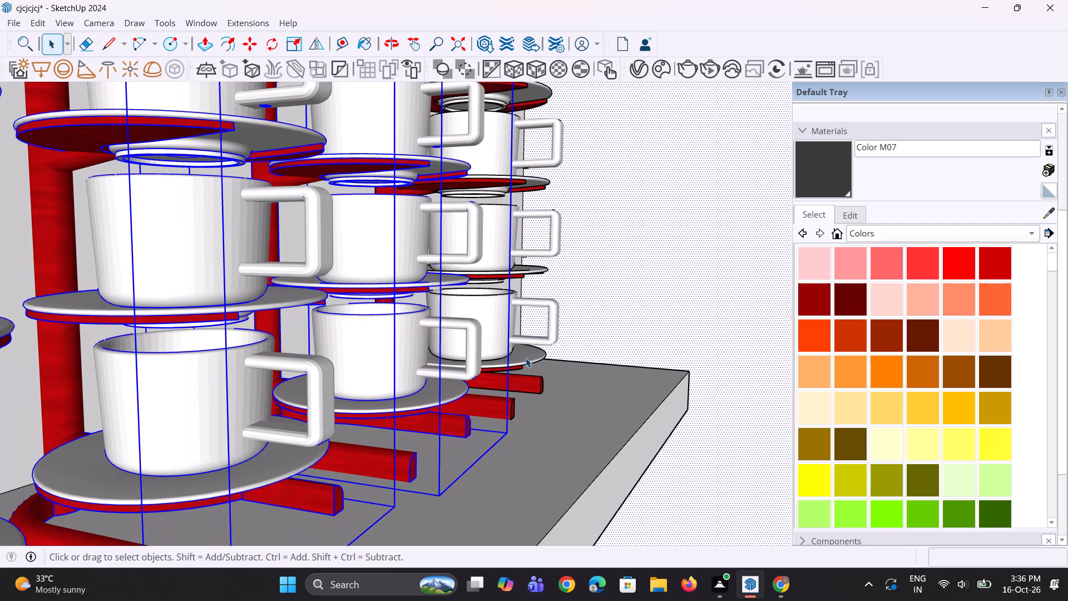
left_click(526, 344)
scroll(513, 366, "up", 3)
left_click(440, 381, "ctrl")
scroll(454, 393, "down", 4)
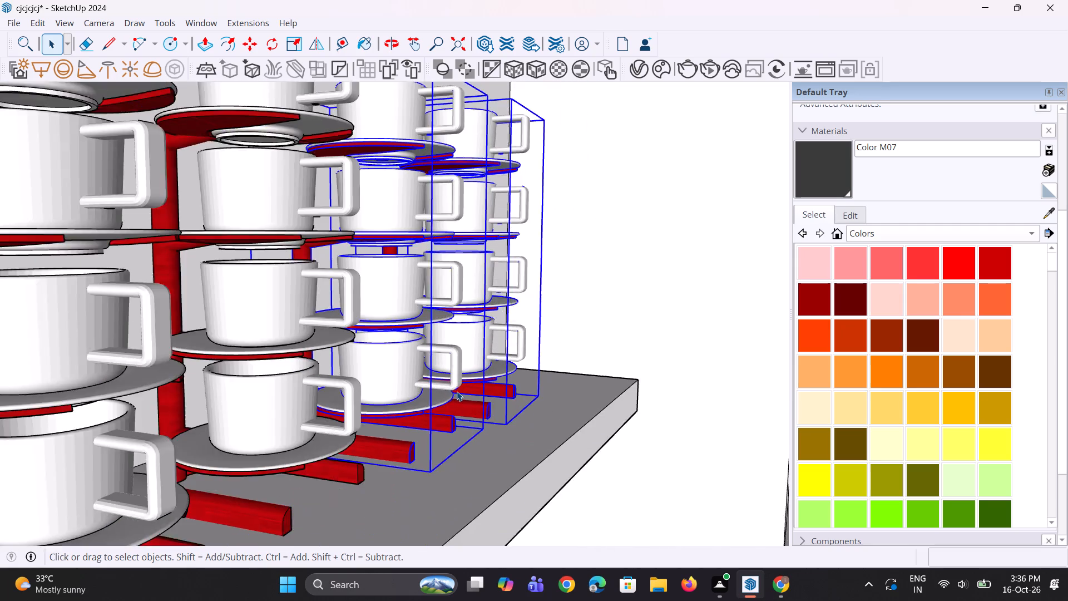
scroll(457, 391, "down", 6)
left_click(392, 412, "ctrl")
left_click(311, 427, "ctrl")
middle_click_drag(384, 424, 337, 422)
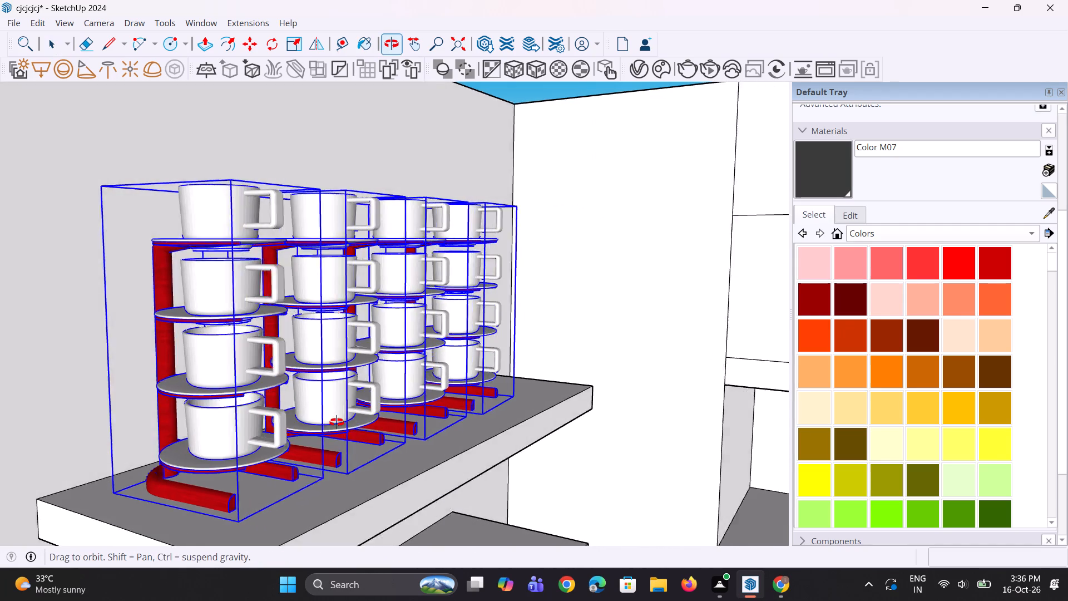
middle_click_drag(337, 422, 372, 421)
scroll(372, 421, "down", 3)
key("m")
scroll(346, 466, "up", 3)
scroll(275, 500, "up", 4)
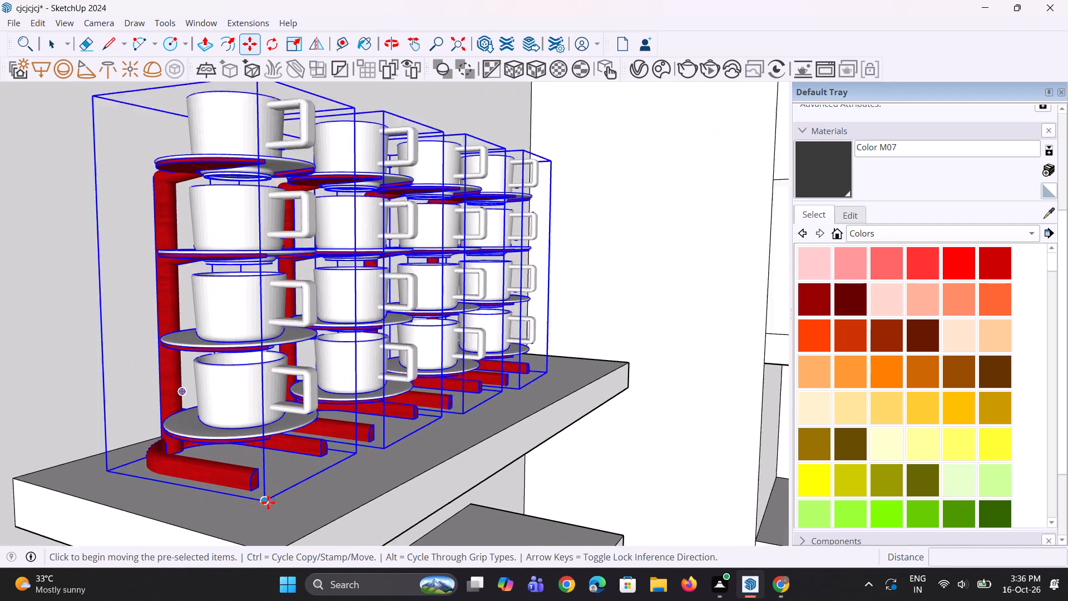
left_click(265, 501)
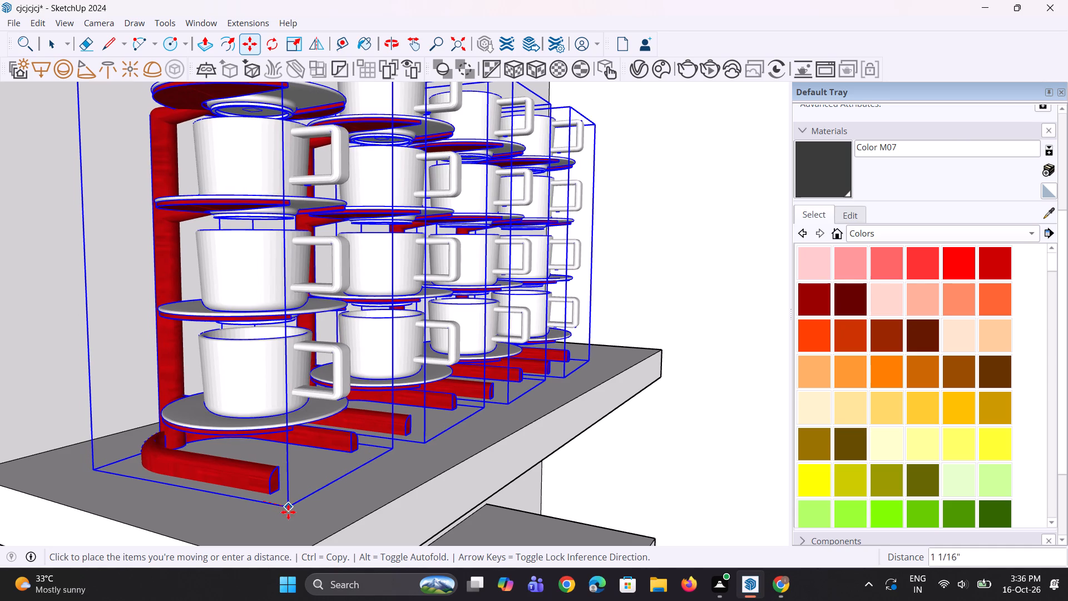
left_click(293, 513)
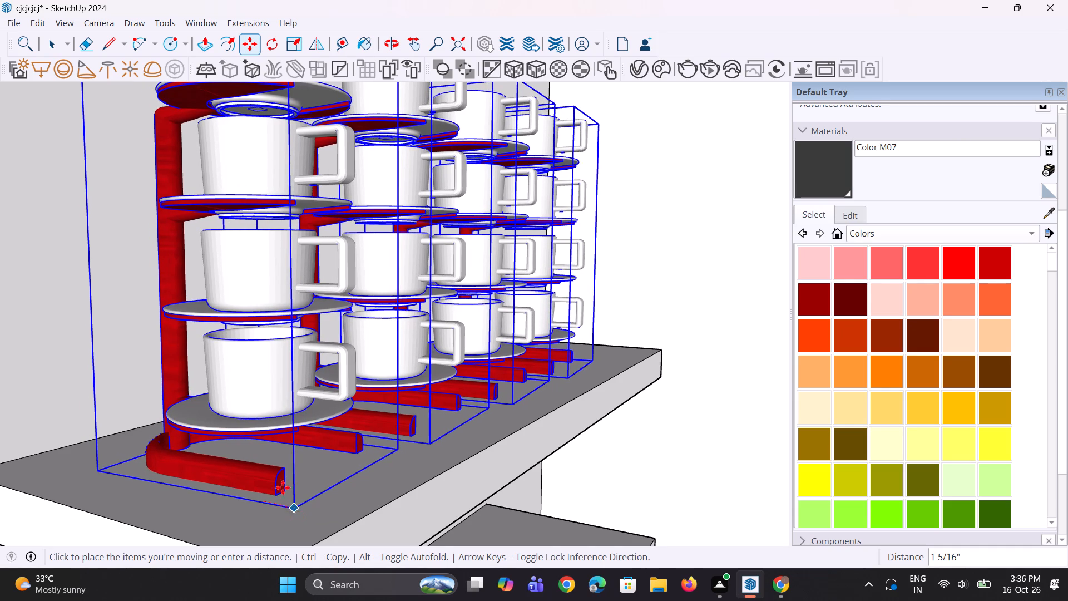
scroll(266, 464, "down", 10)
middle_click_drag(335, 434, 219, 454)
scroll(186, 452, "down", 3)
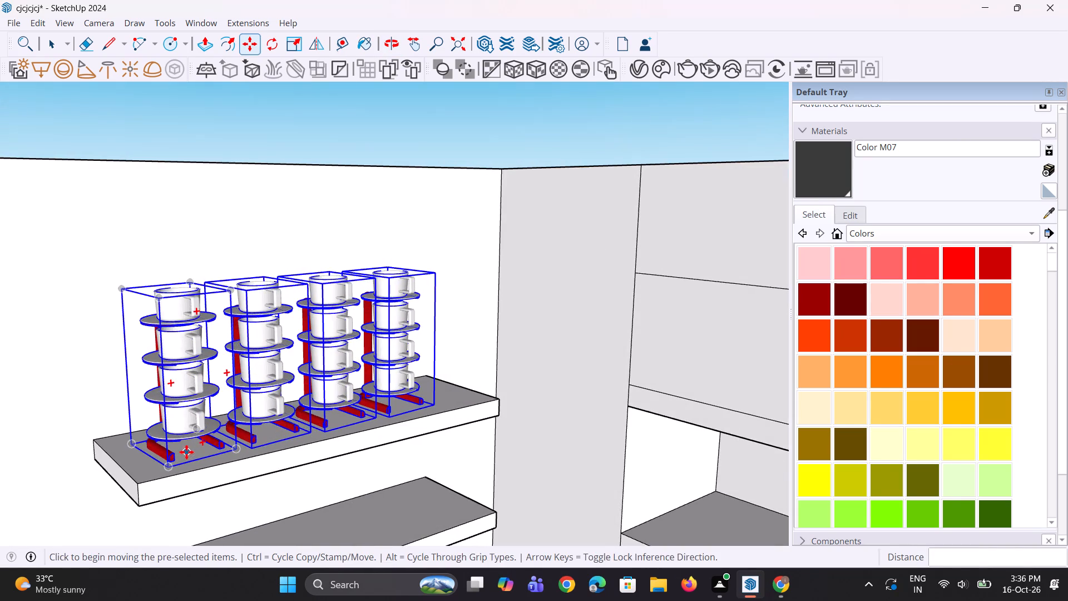
scroll(186, 452, "down", 3)
middle_click_drag(284, 435, 150, 396)
key("space")
key("space")
left_click(310, 190)
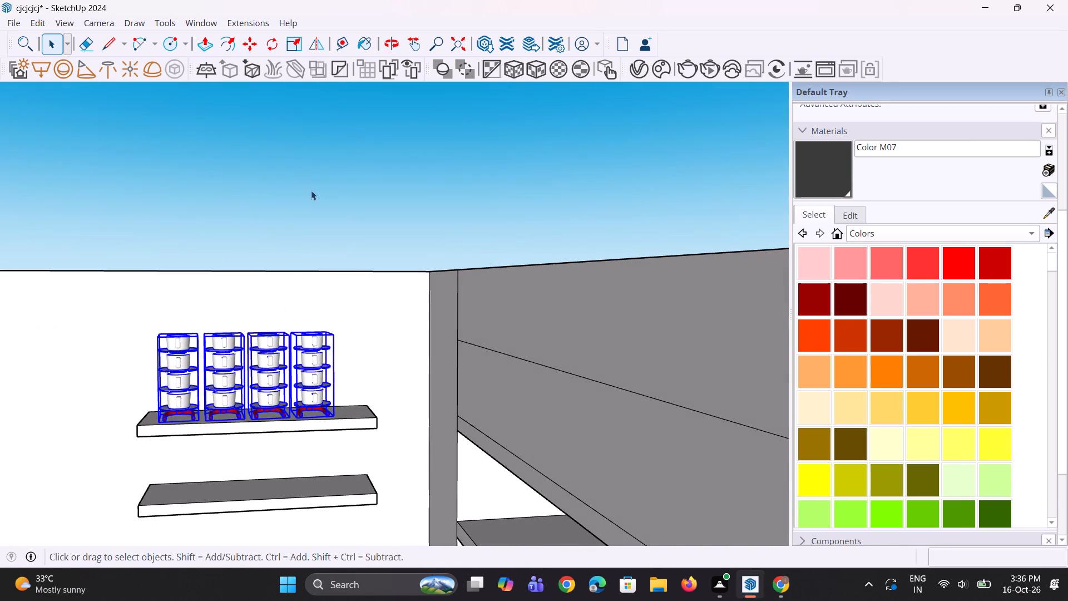
Delete the entire separate building model standing far away from the café and its gathered props.
middle_click_drag(292, 361, 312, 348)
scroll(308, 365, "down", 5)
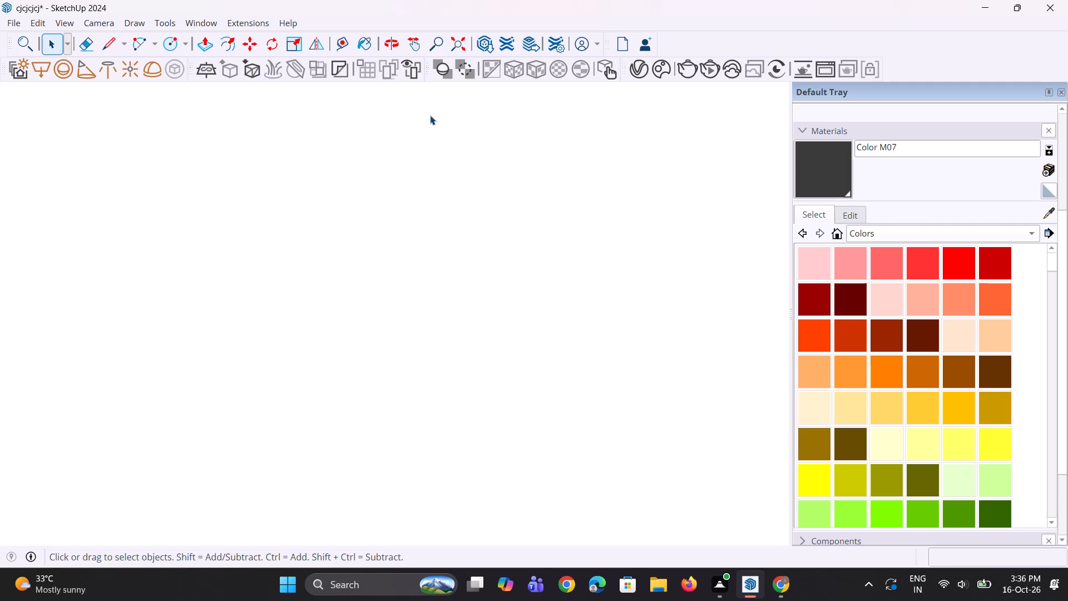
left_click(452, 45)
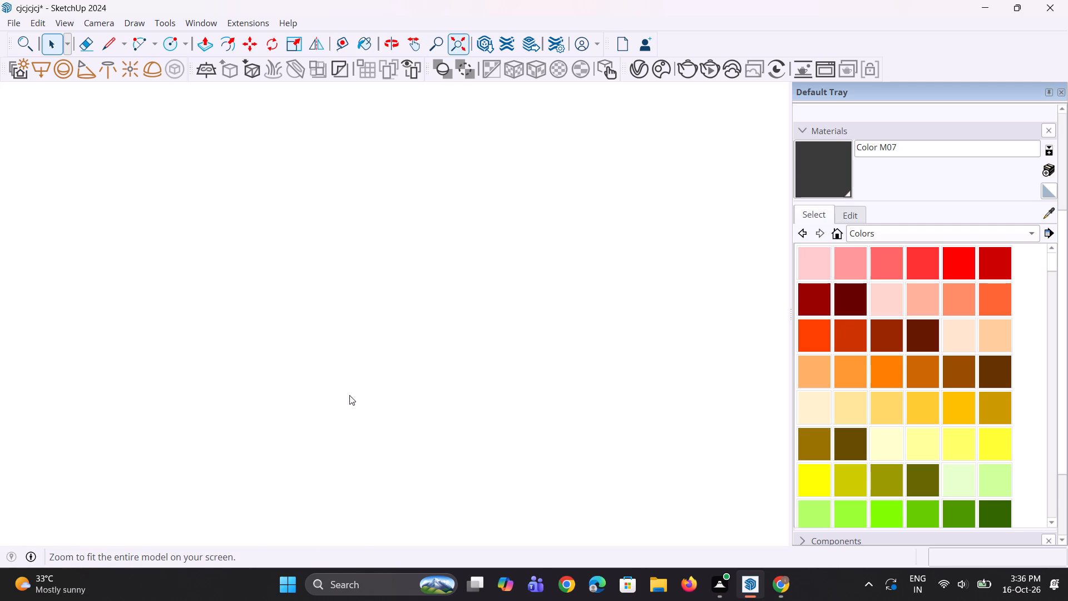
middle_click_drag(241, 411, 392, 479)
scroll(319, 350, "down", 4)
middle_click_drag(406, 391, 471, 444)
left_click_drag(517, 191, 493, 298)
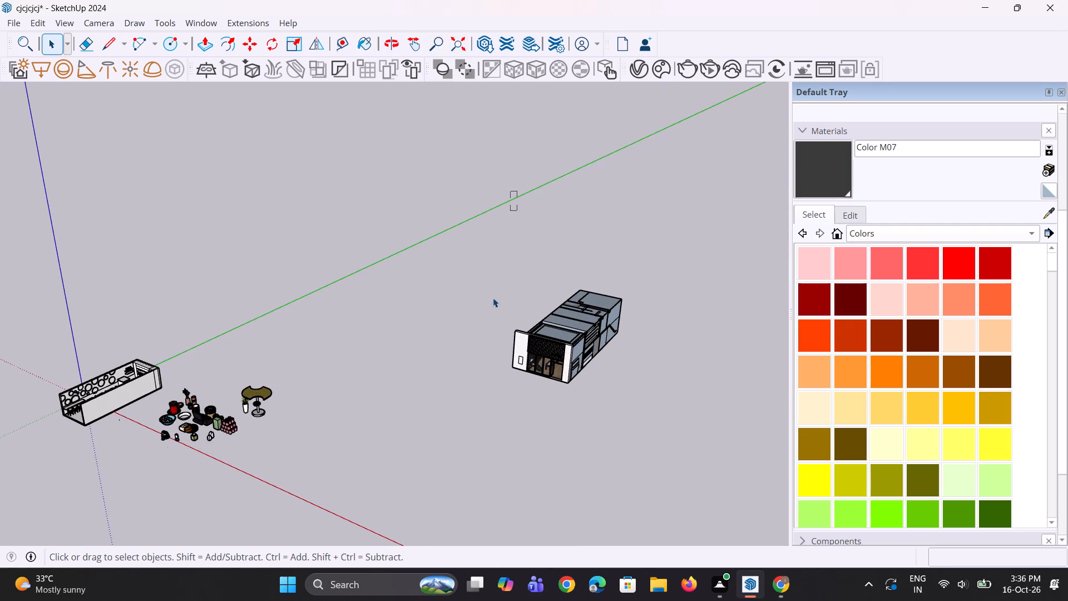
left_click_drag(493, 298, 664, 455)
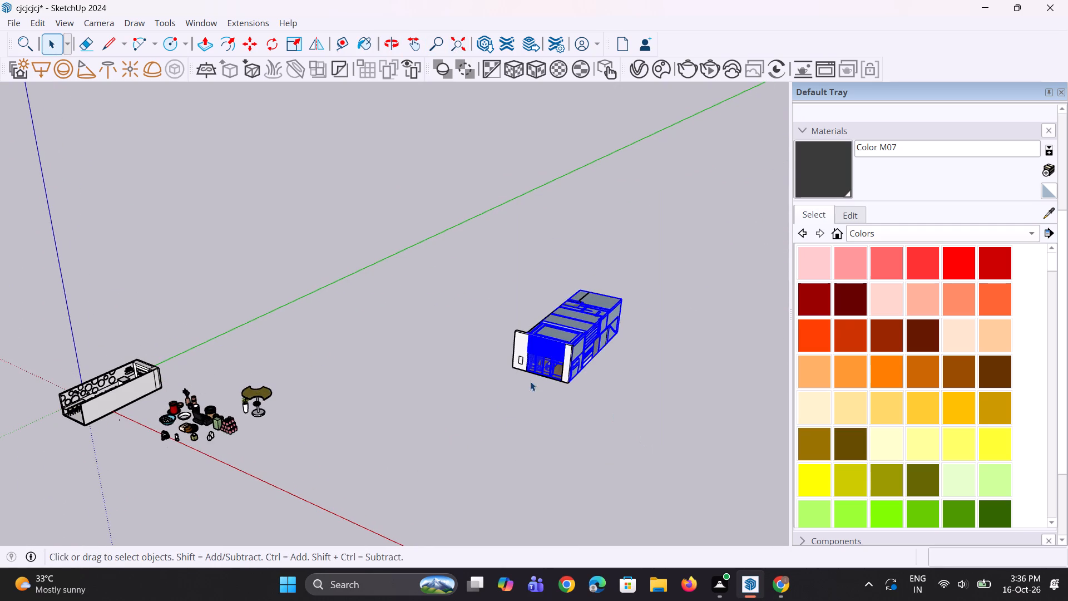
left_click_drag(466, 243, 703, 490)
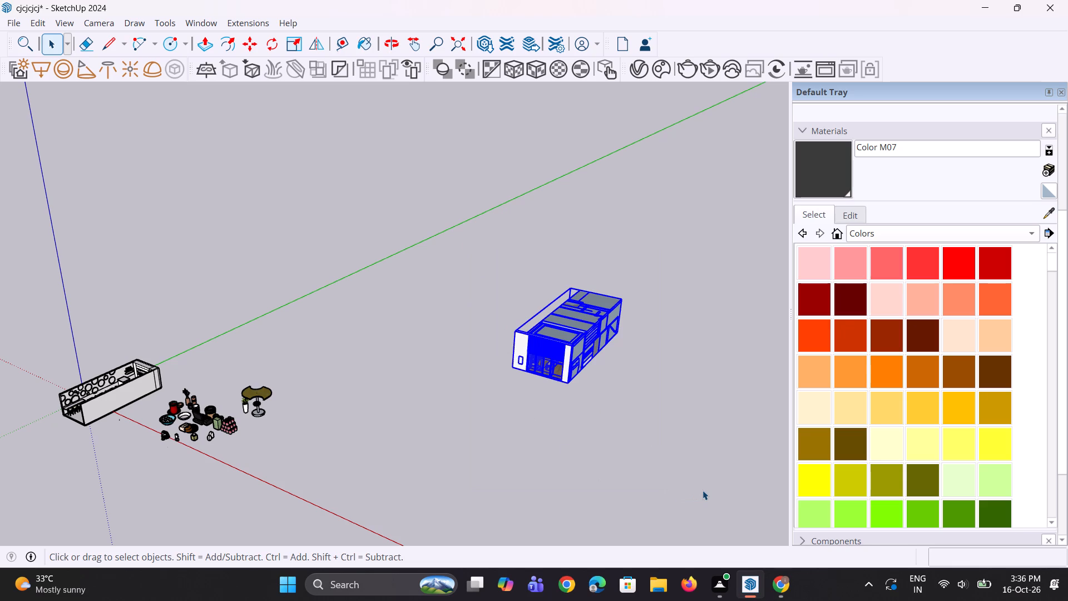
key("Delete")
Move the potted plant about 18' 5 1/8" away from the pedestal table, toward the other gathered props.
scroll(405, 394, "down", 4)
middle_click_drag(145, 472, 167, 439)
scroll(298, 421, "up", 11)
left_click_drag(269, 354, 310, 437)
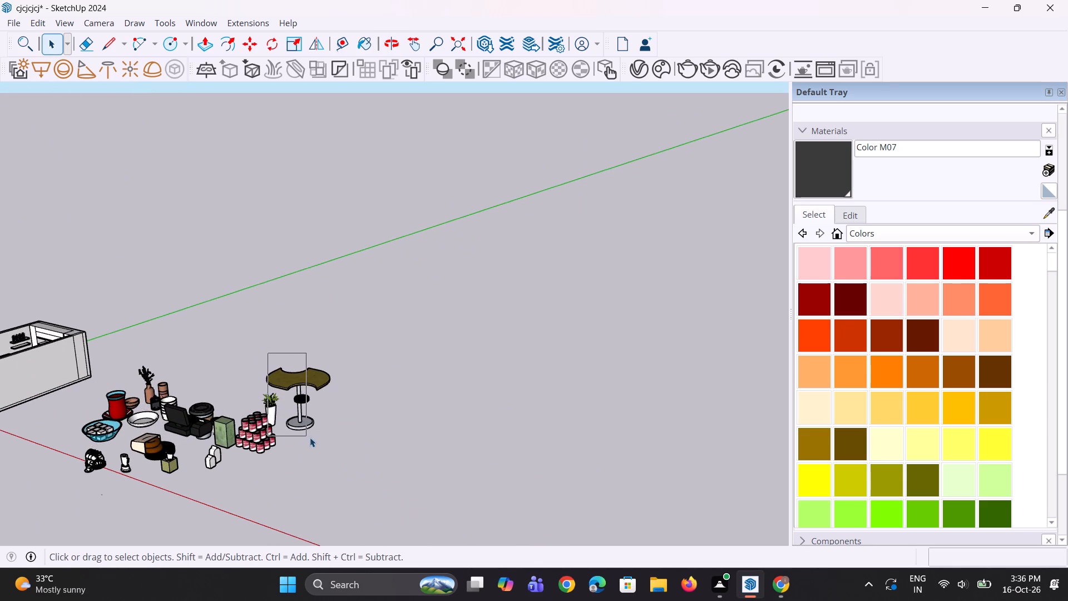
left_click_drag(310, 437, 323, 440)
scroll(288, 413, "up", 7)
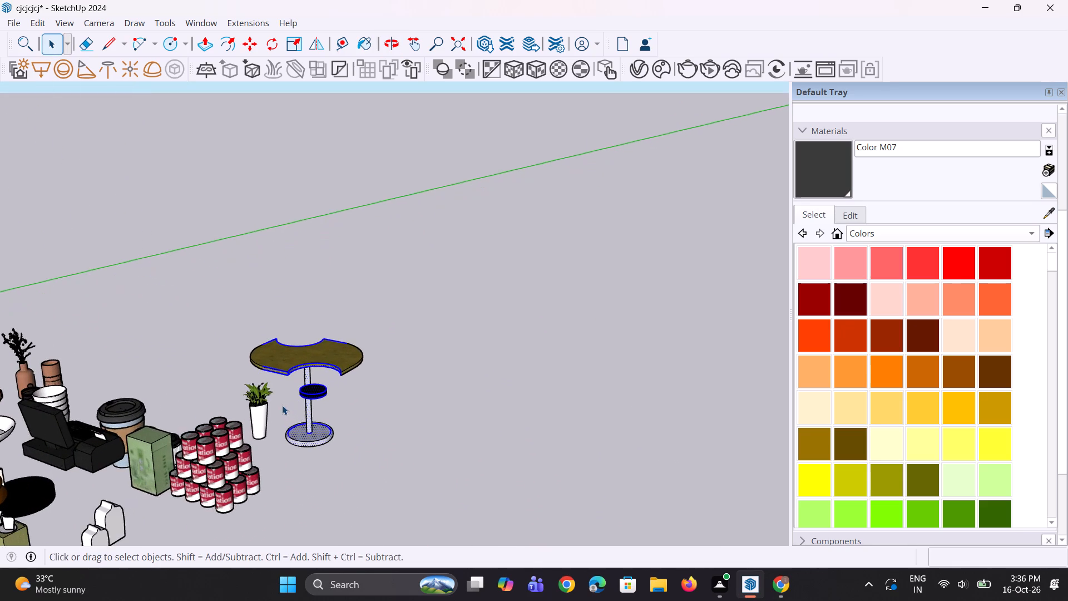
middle_click_drag(282, 406, 274, 422)
scroll(282, 406, "down", 1)
left_click(268, 416)
key("m")
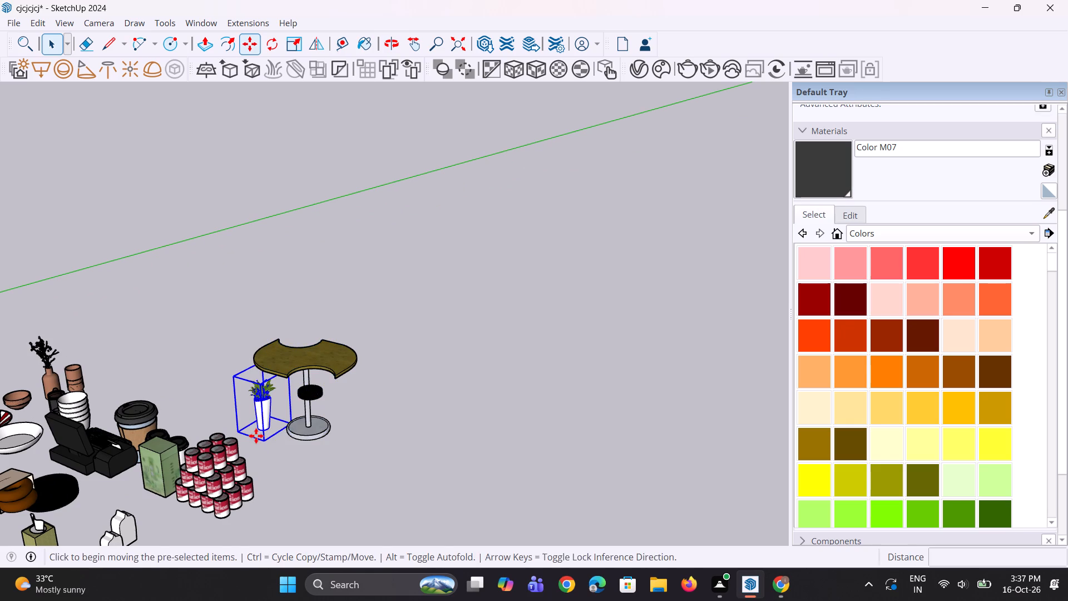
left_click(256, 436)
left_click(155, 390)
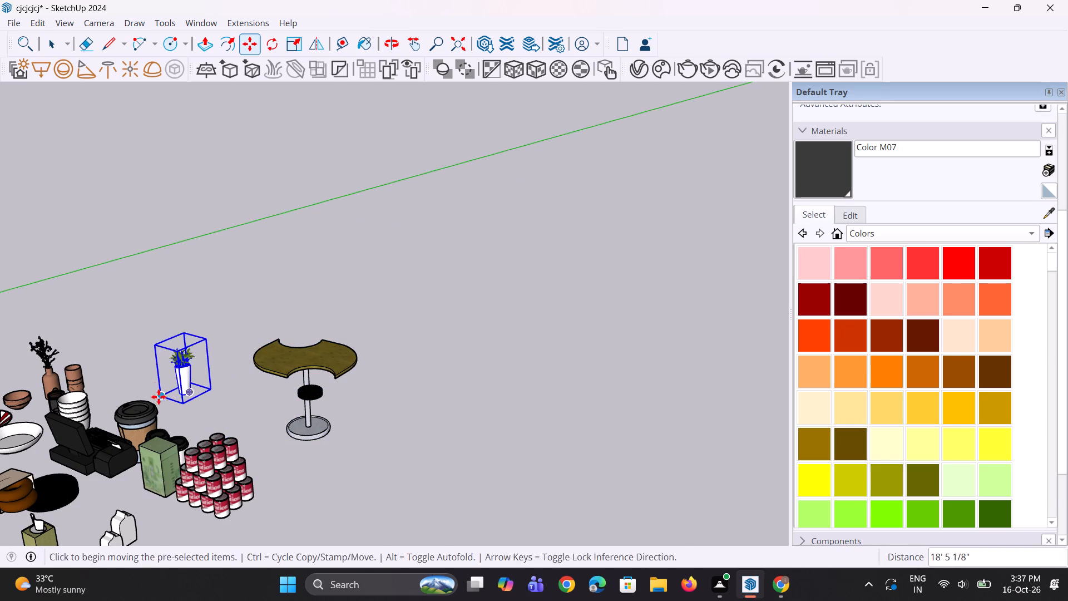
Delete the pedestal table with the cut-out wooden top beside the gathered props.
middle_click_drag(199, 421, 323, 461)
key("space")
left_click_drag(237, 281, 398, 457)
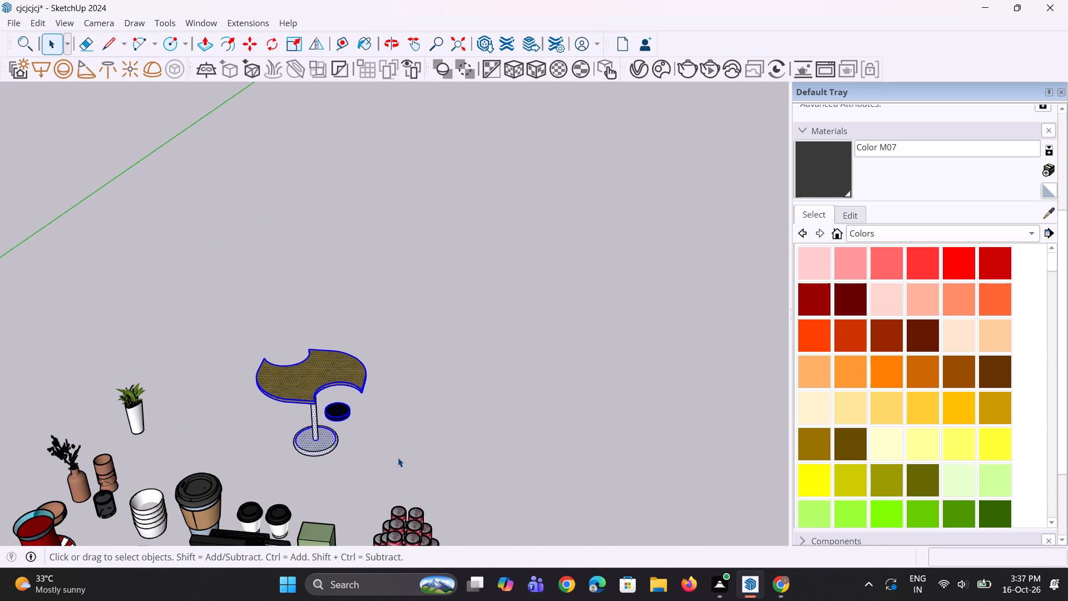
key("Delete")
Move the countertop blender from the gathered props onto the café's lower wall shelf, beside the espresso machine.
scroll(362, 421, "down", 9)
middle_click_drag(258, 570, 290, 484)
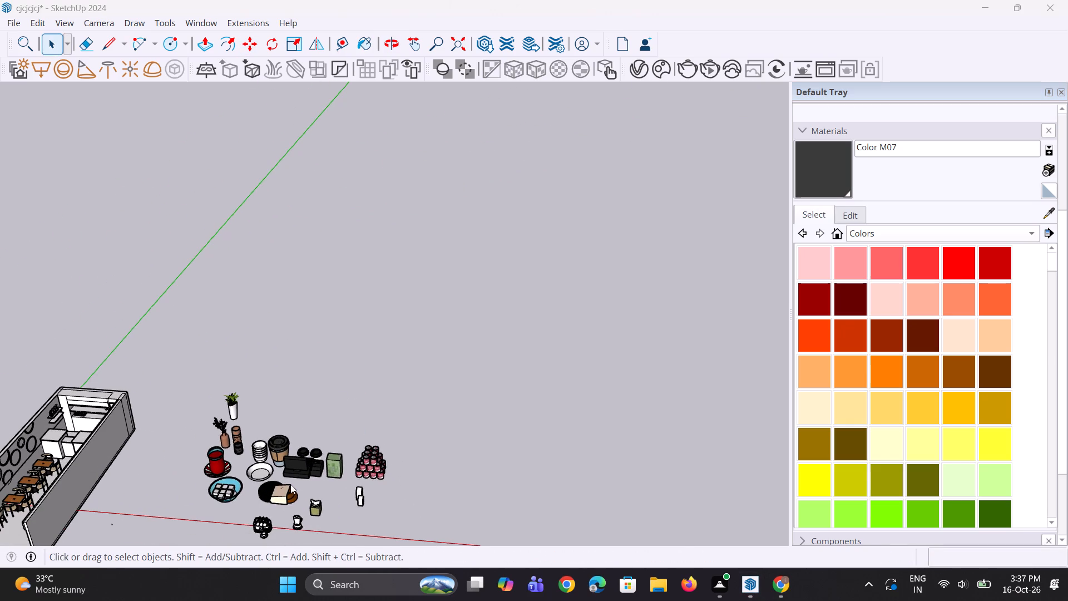
middle_click_drag(290, 484, 291, 480)
scroll(305, 417, "down", 5)
middle_click_drag(227, 476, 239, 420)
scroll(274, 491, "up", 9)
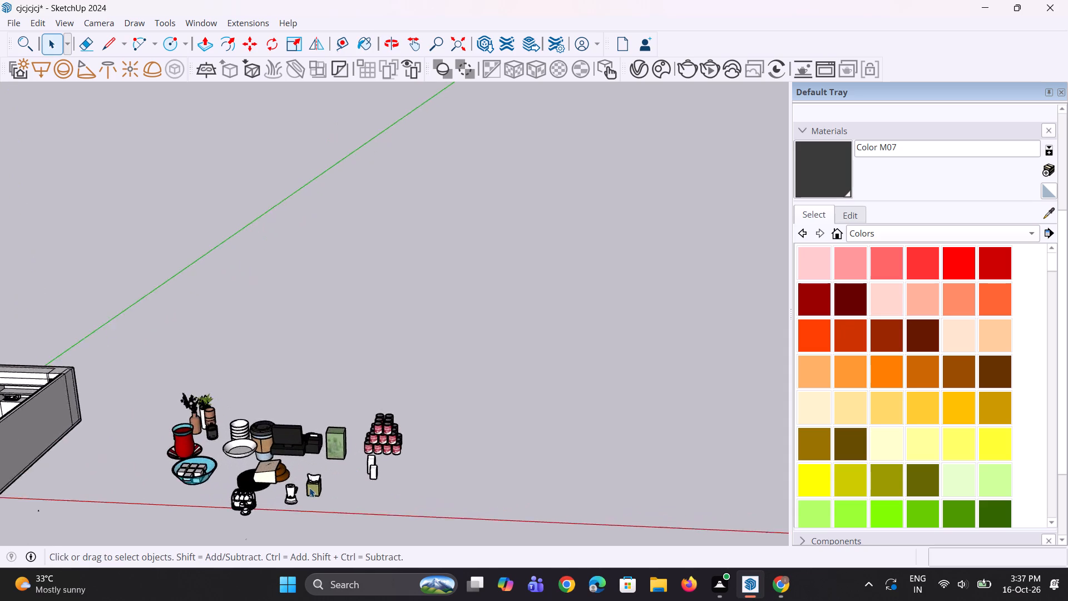
scroll(309, 487, "up", 6)
left_click(288, 511)
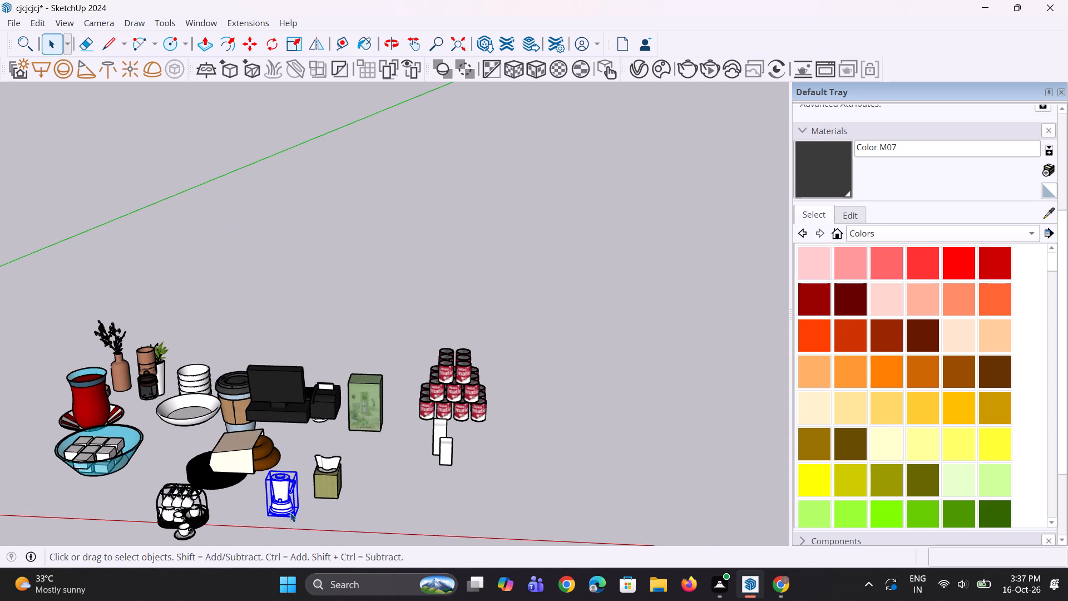
key("m")
left_click(291, 513)
scroll(363, 511, "down", 13)
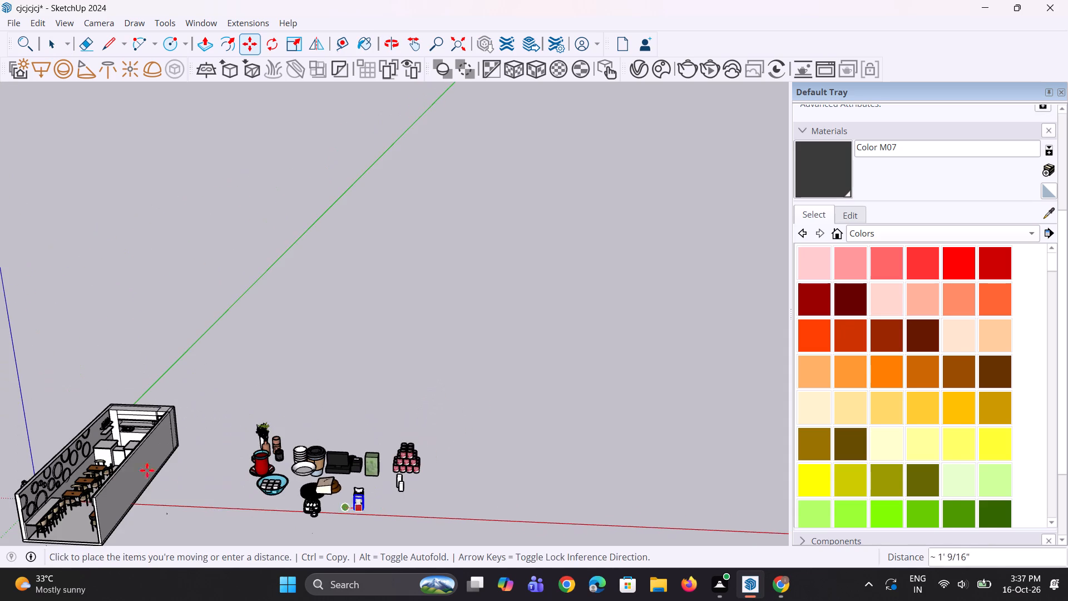
scroll(100, 460, "up", 4)
scroll(126, 422, "up", 18)
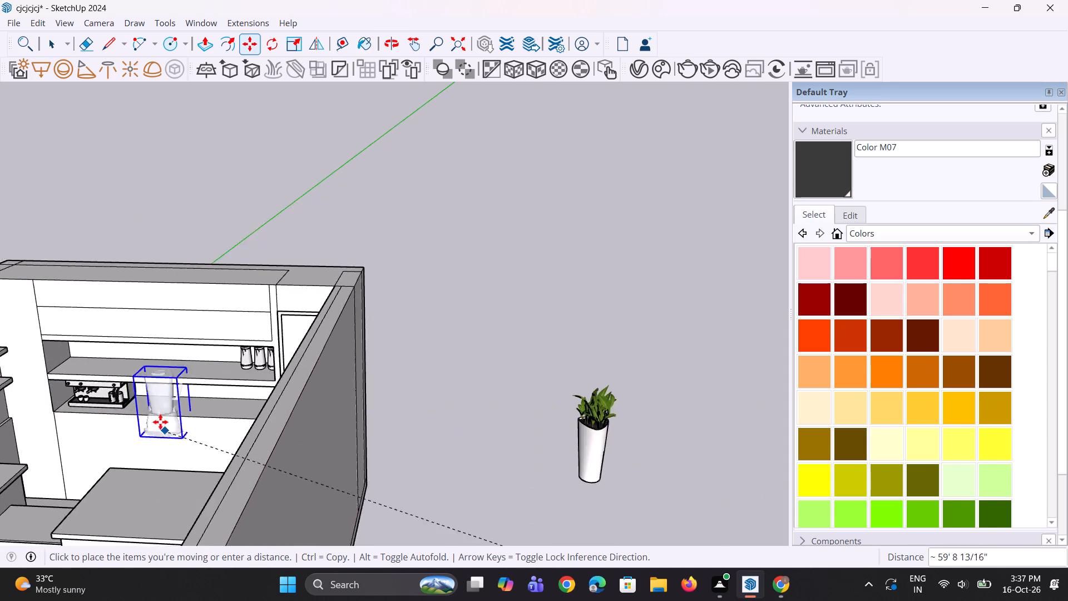
scroll(160, 422, "up", 7)
left_click(135, 391)
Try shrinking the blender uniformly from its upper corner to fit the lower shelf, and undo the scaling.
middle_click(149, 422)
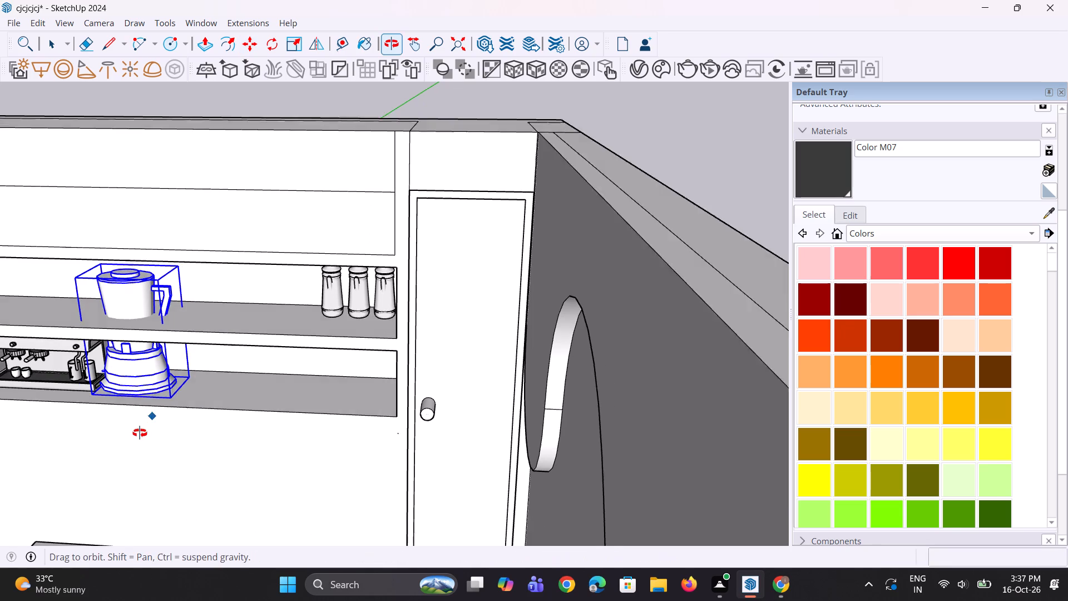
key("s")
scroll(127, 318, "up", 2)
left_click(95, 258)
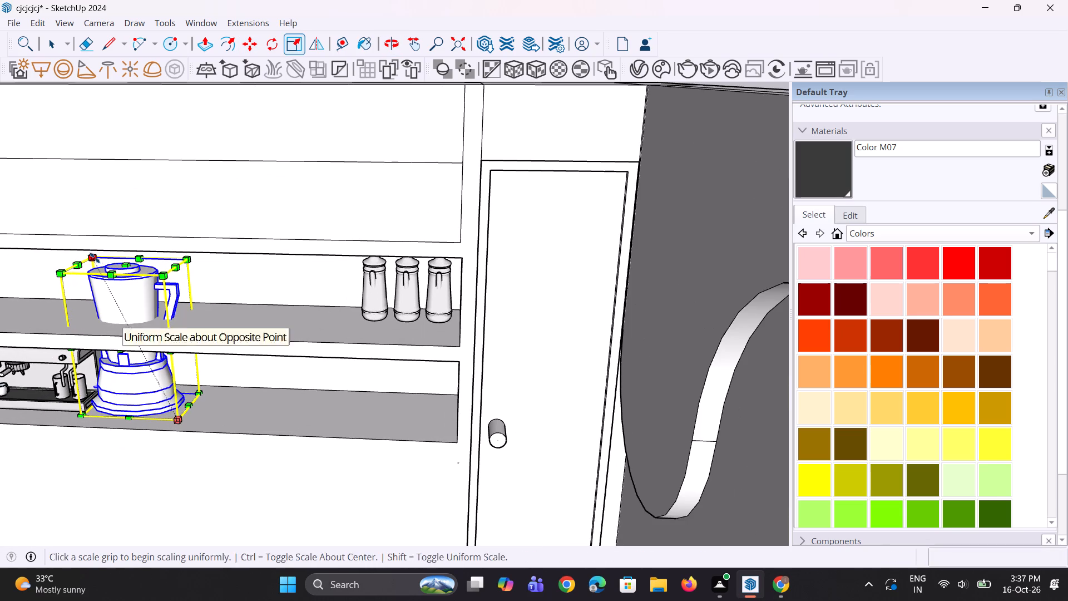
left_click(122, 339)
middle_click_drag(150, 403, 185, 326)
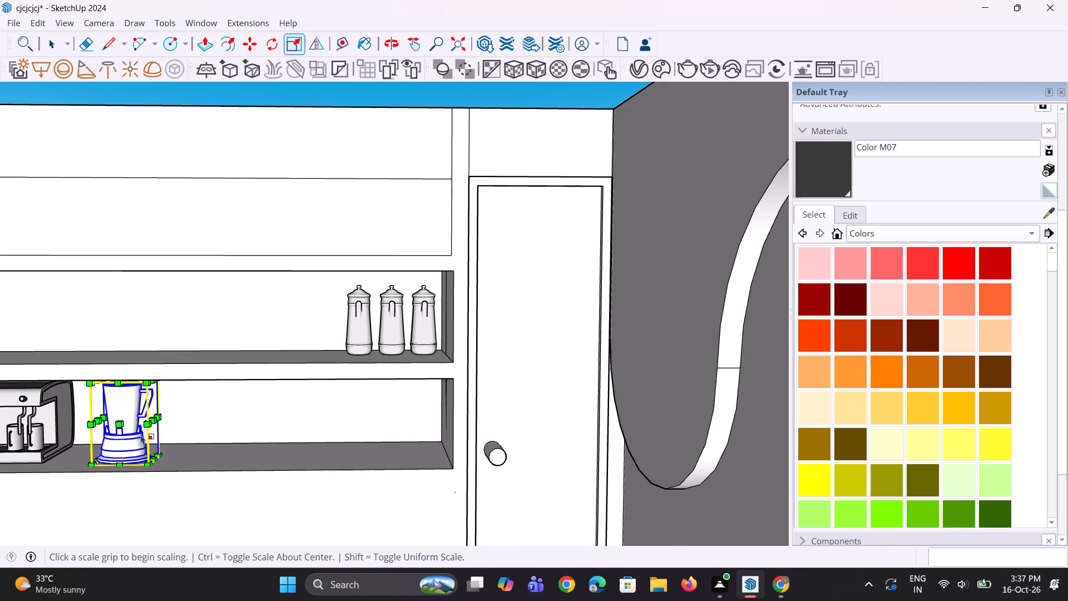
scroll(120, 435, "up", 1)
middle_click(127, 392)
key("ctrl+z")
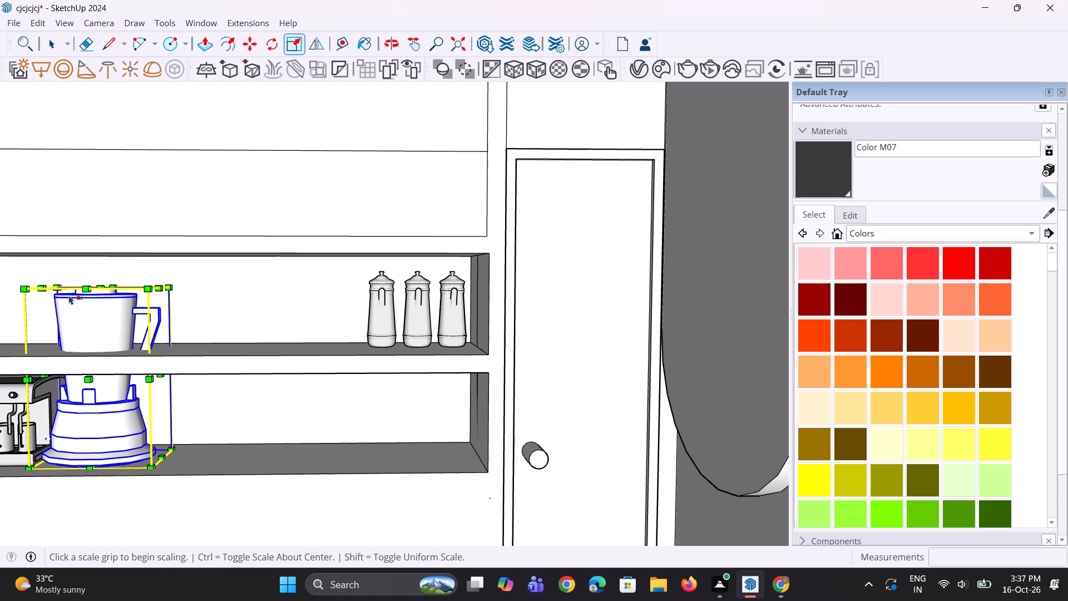
Scale the blender uniformly to about 0.40 so it fits within the lower shelf's height.
left_click(60, 286)
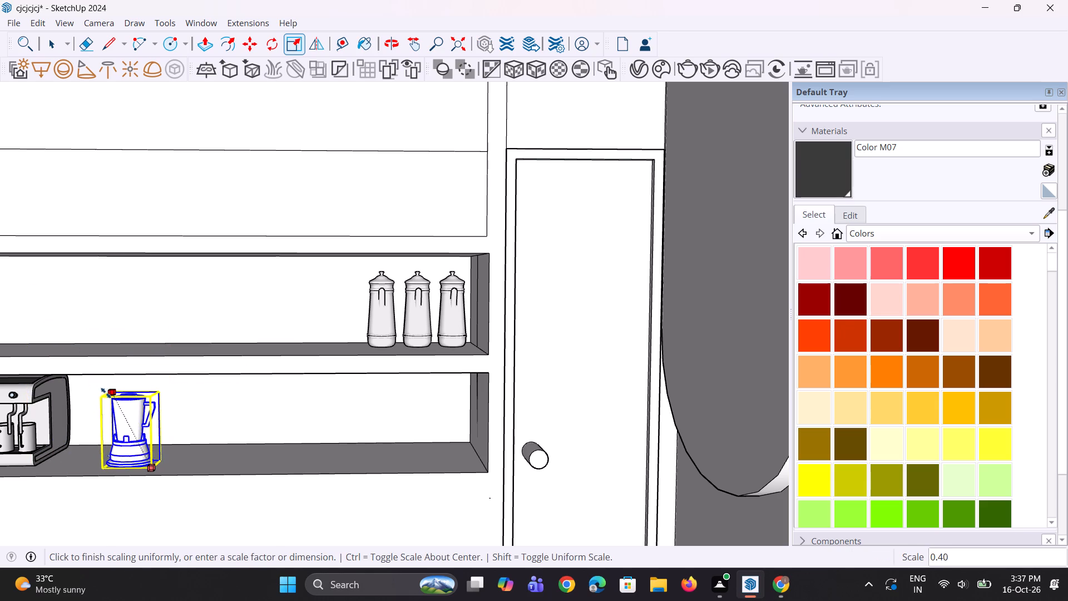
left_click(101, 392)
Slide the blender about 4 9/16" along the lower shelf toward the espresso machine and nudge it slightly closer.
scroll(120, 451, "up", 4)
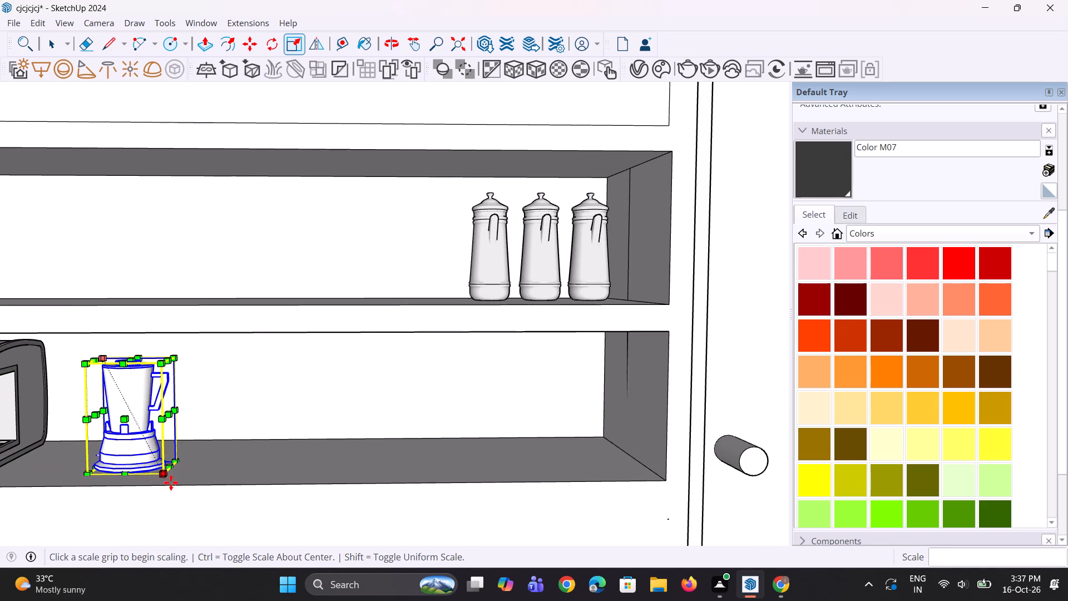
key("m")
left_click(162, 477)
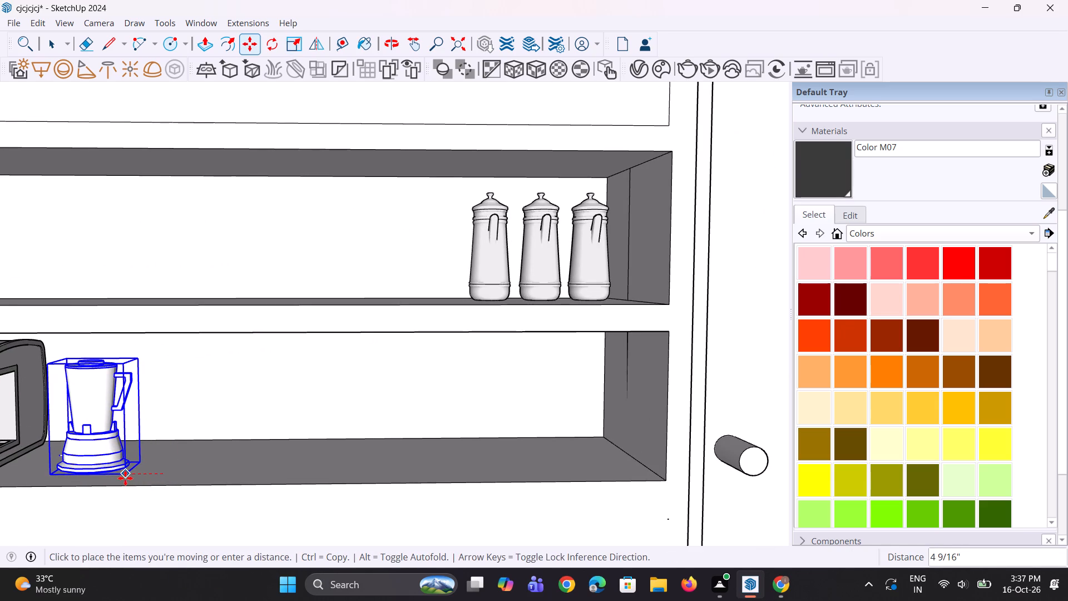
left_click(125, 478)
middle_click_drag(130, 474, 136, 485)
scroll(137, 455, "down", 4)
scroll(113, 486, "up", 3)
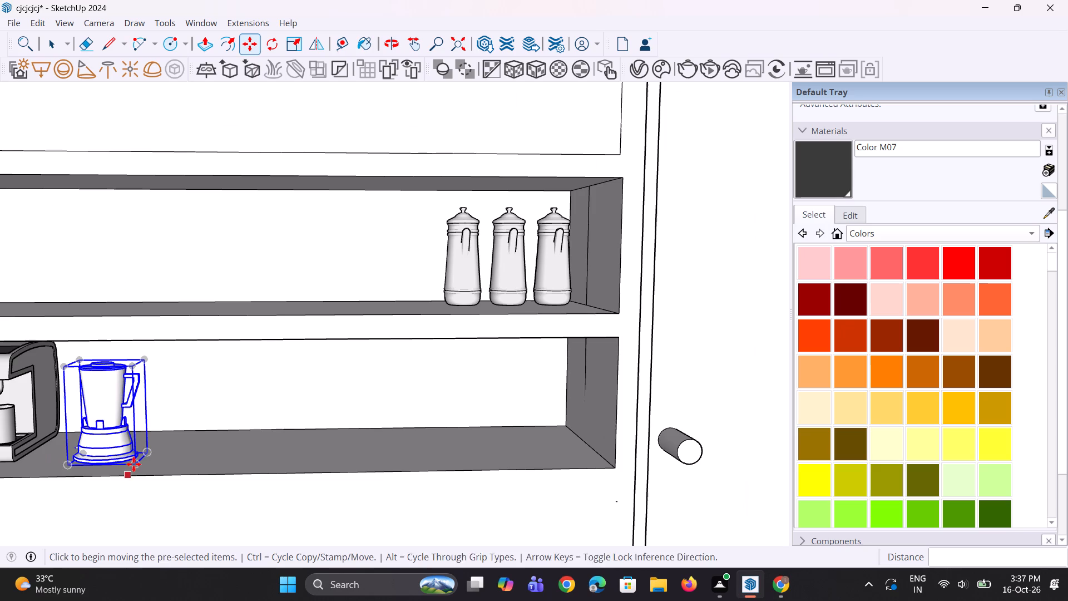
left_click(133, 464)
left_click(123, 462)
Copy the blender about 1' along the lower wall shelf, away from the espresso machine.
key("m")
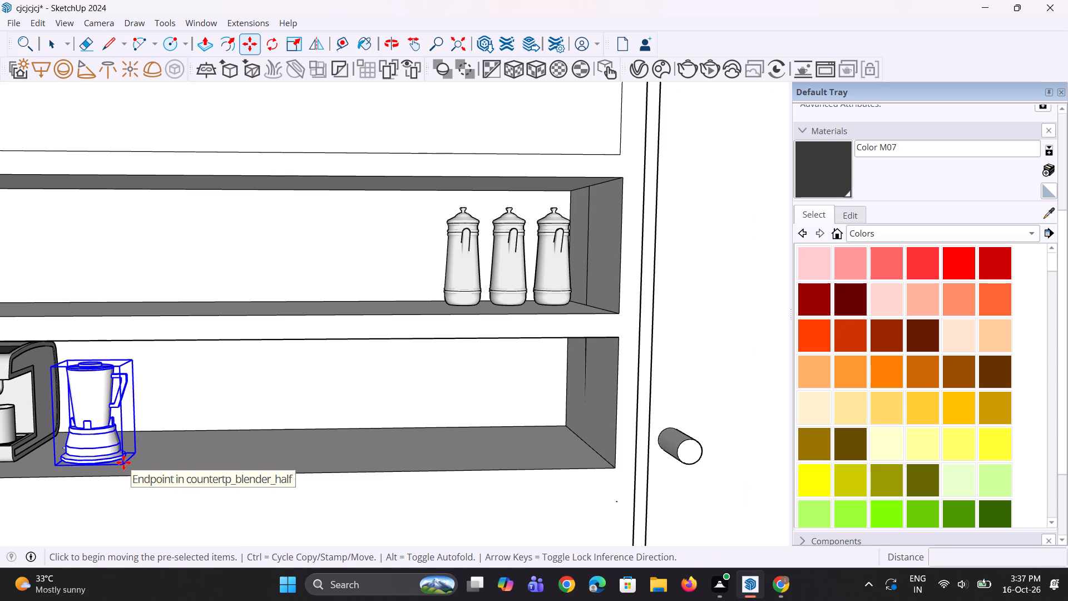
scroll(123, 462, "up", 2)
left_click(124, 462)
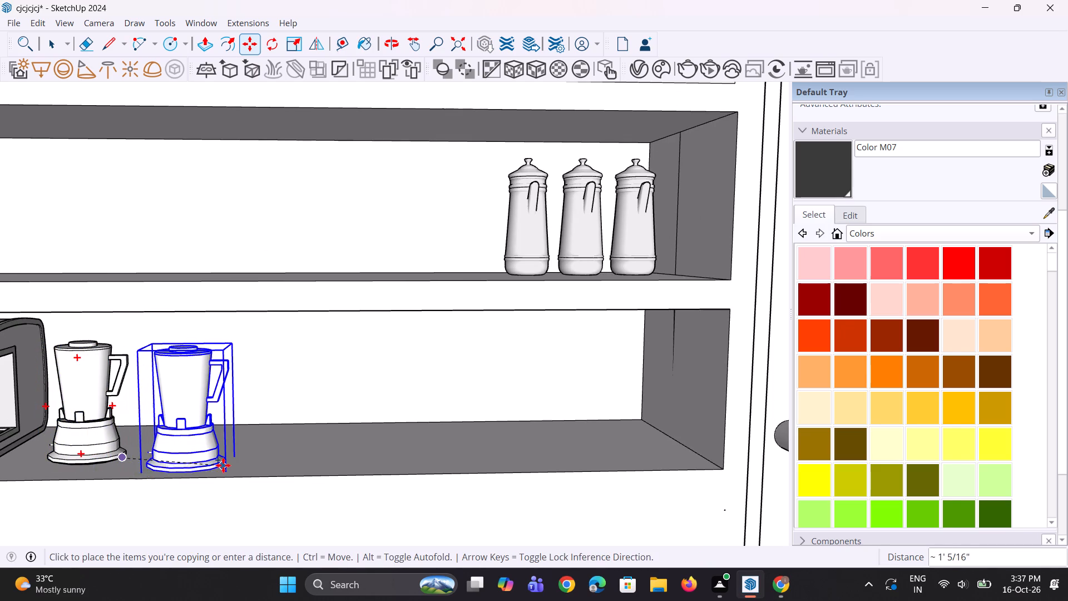
left_click(215, 460)
scroll(225, 476, "down", 5)
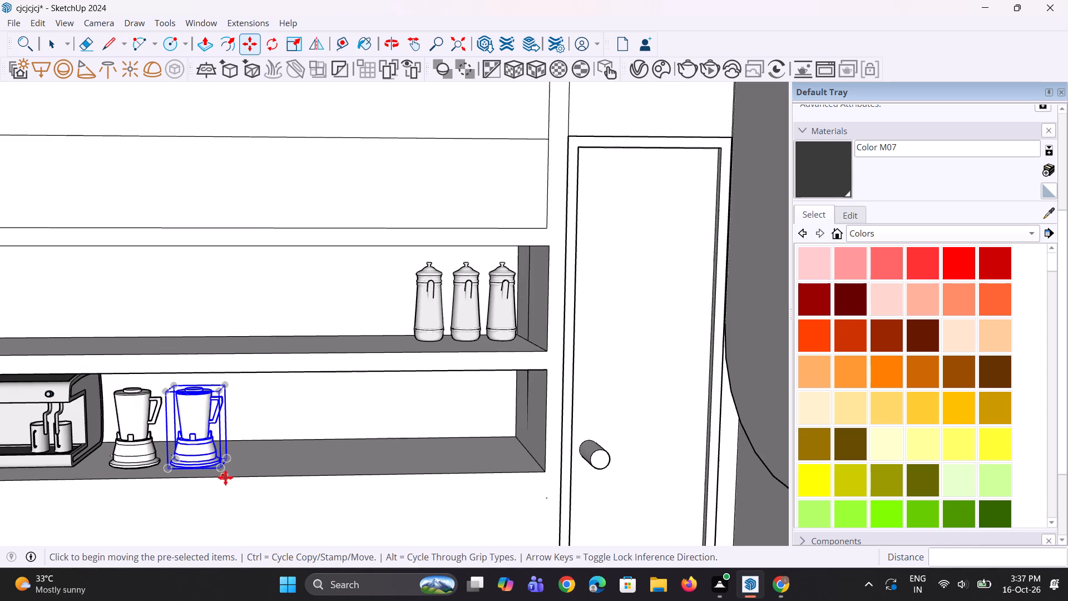
key("space")
key("space")
scroll(216, 466, "down", 9)
left_click(275, 245)
Move the vase, bowl and canister décor set from the gathered props into the café, in front of the service counters.
scroll(199, 306, "down", 2)
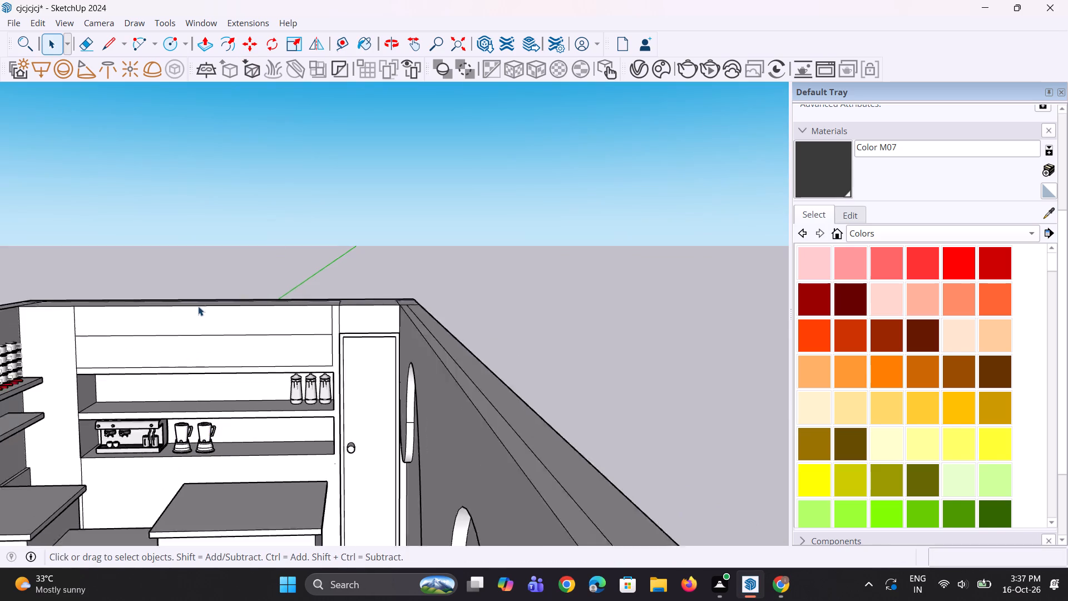
scroll(198, 306, "down", 2)
middle_click(167, 396)
scroll(119, 372, "down", 7)
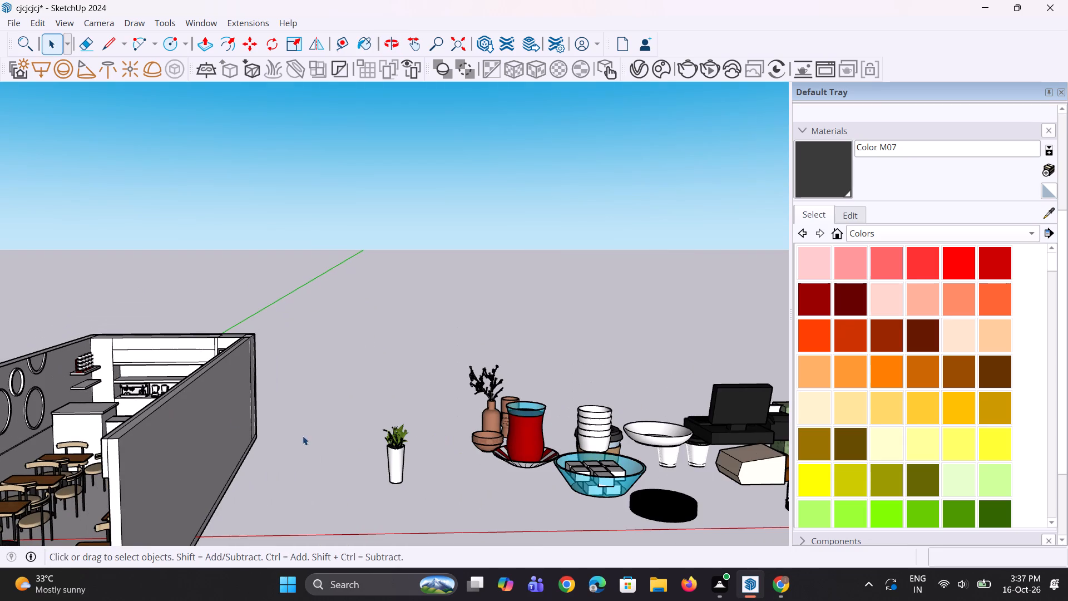
scroll(240, 253, "down", 4)
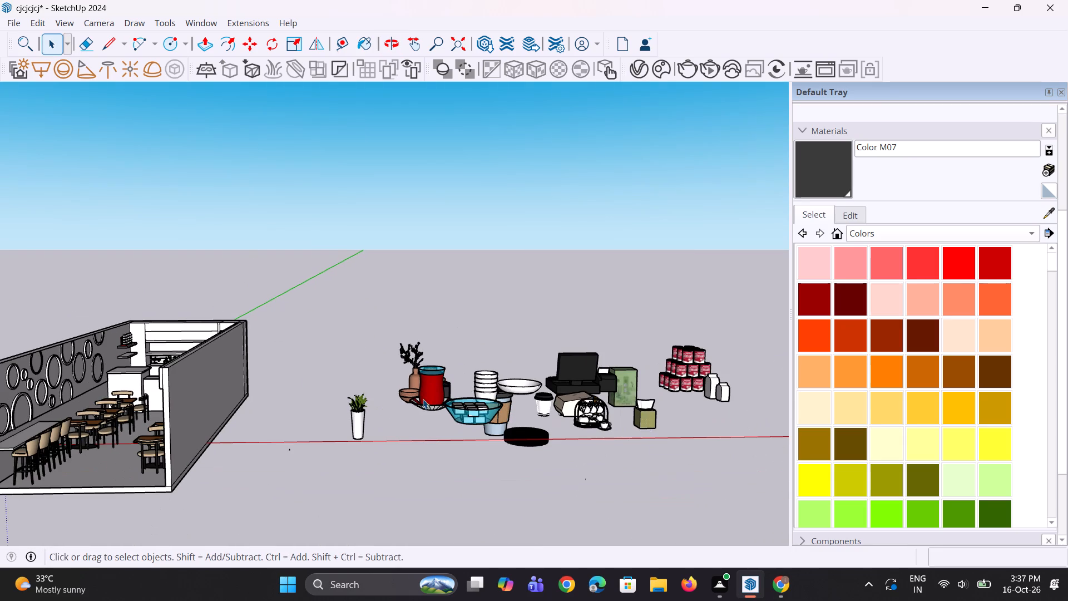
scroll(405, 401, "up", 3)
left_click(420, 386)
scroll(412, 381, "up", 3)
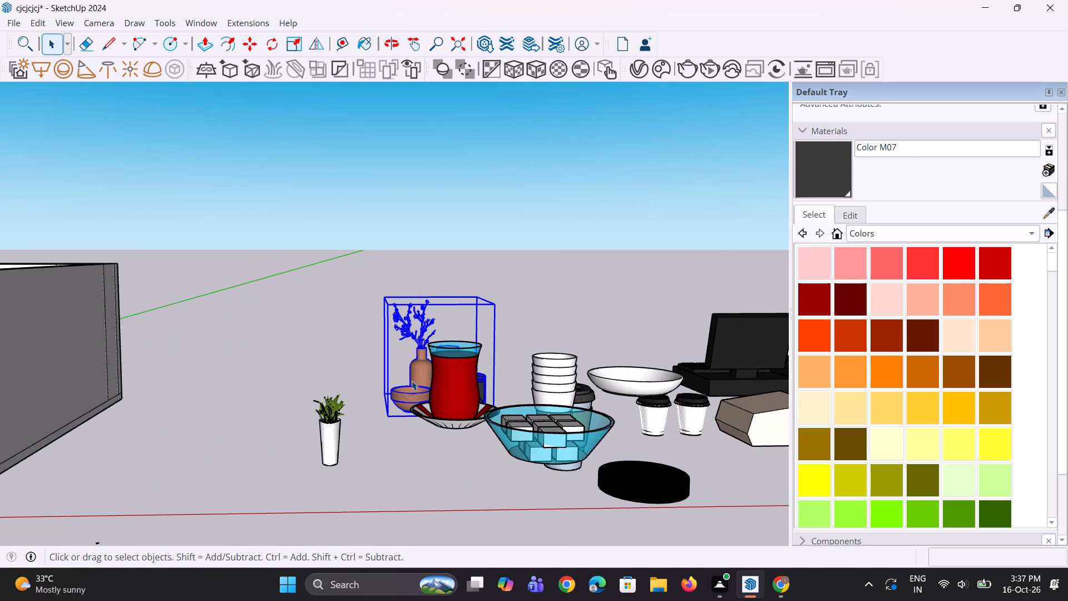
key("m")
left_click(400, 414)
scroll(406, 425, "down", 8)
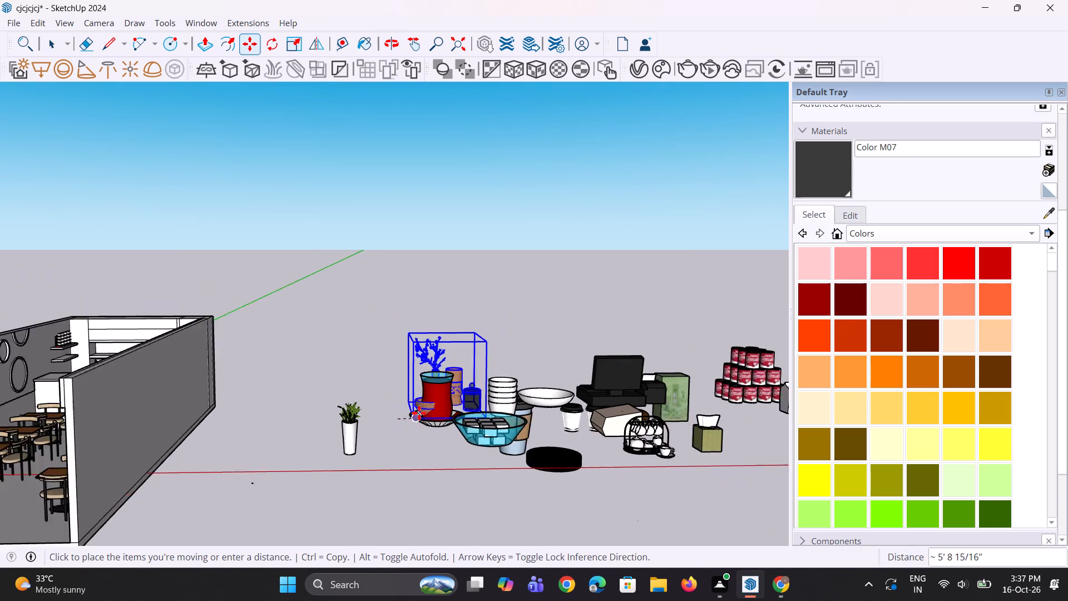
scroll(419, 413, "down", 8)
scroll(179, 411, "up", 14)
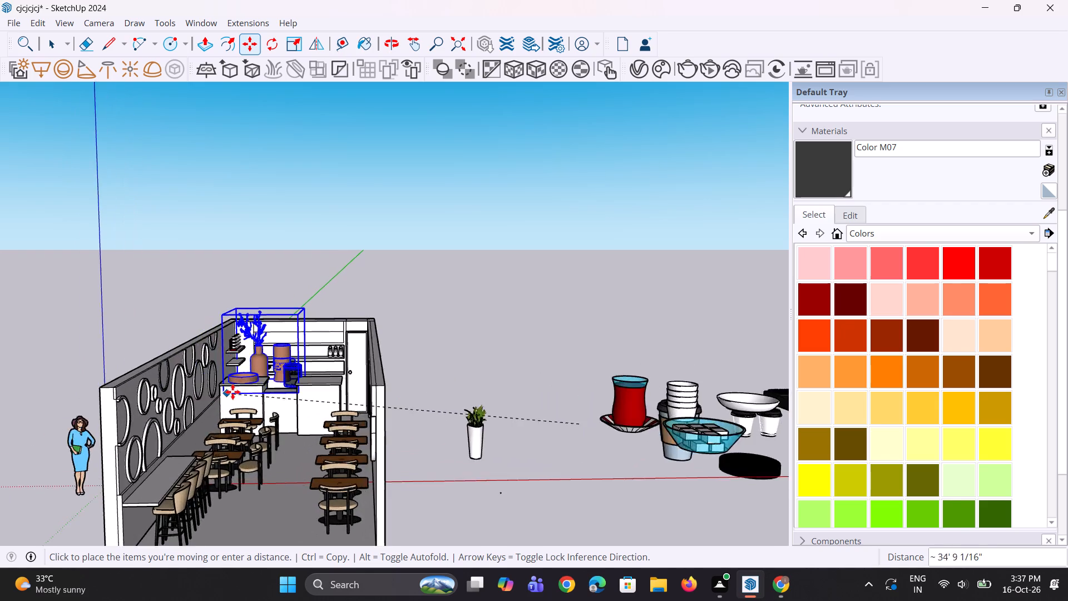
scroll(233, 392, "up", 10)
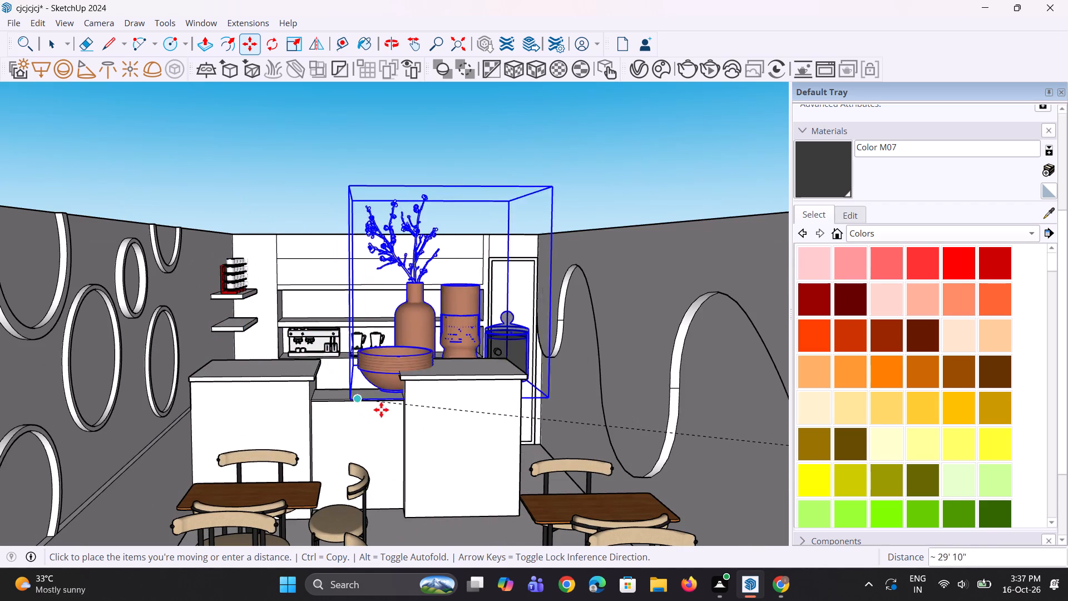
left_click(168, 413)
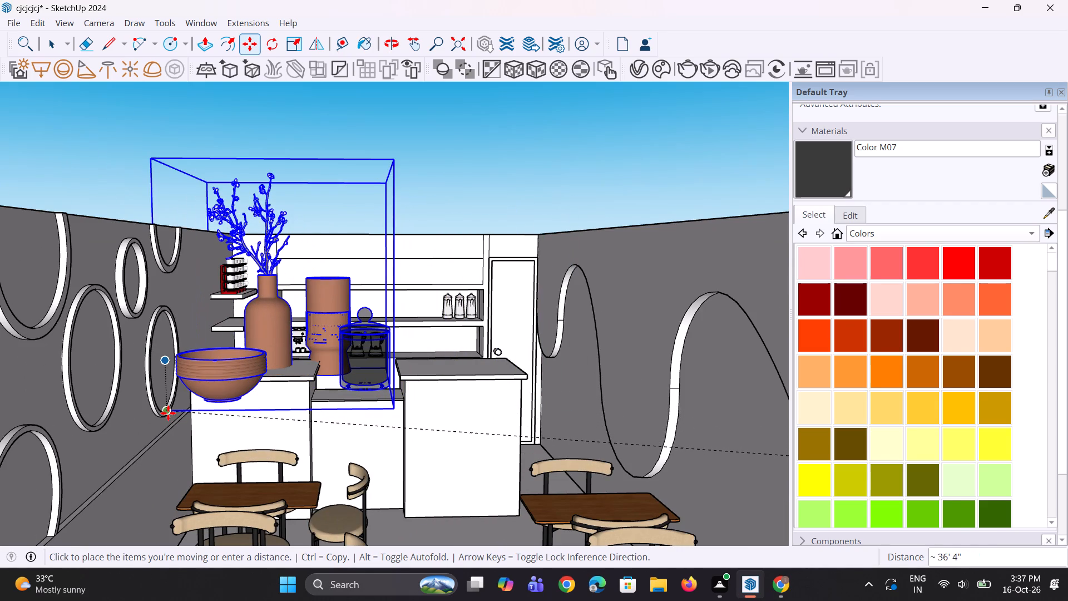
Scale the décor set uniformly to about 0.19 from its upper corner.
middle_click_drag(363, 408, 291, 490)
scroll(291, 490, "up", 1)
key("s")
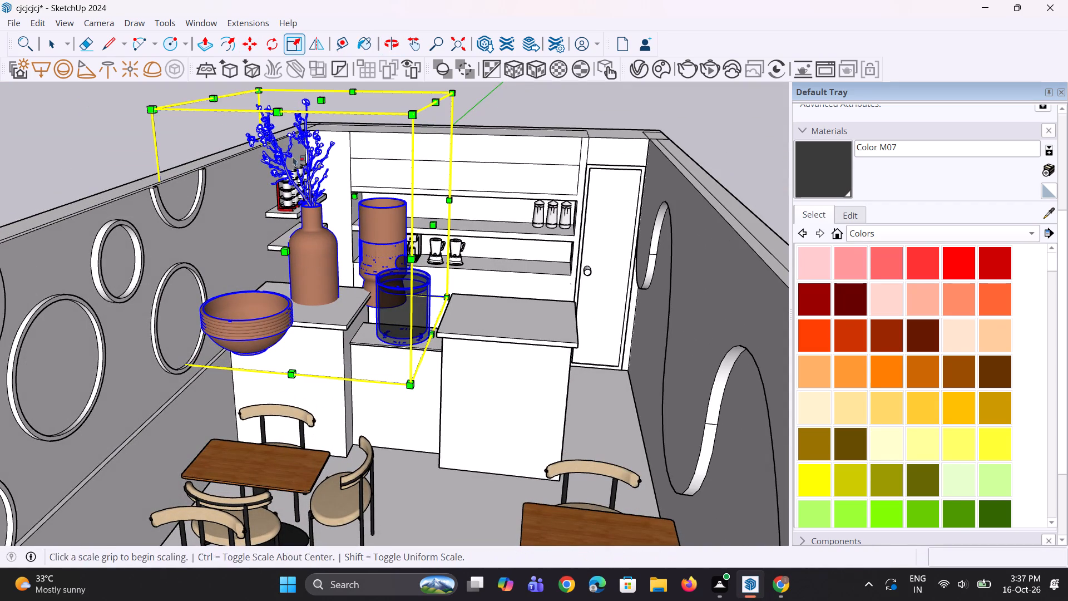
left_click(260, 93)
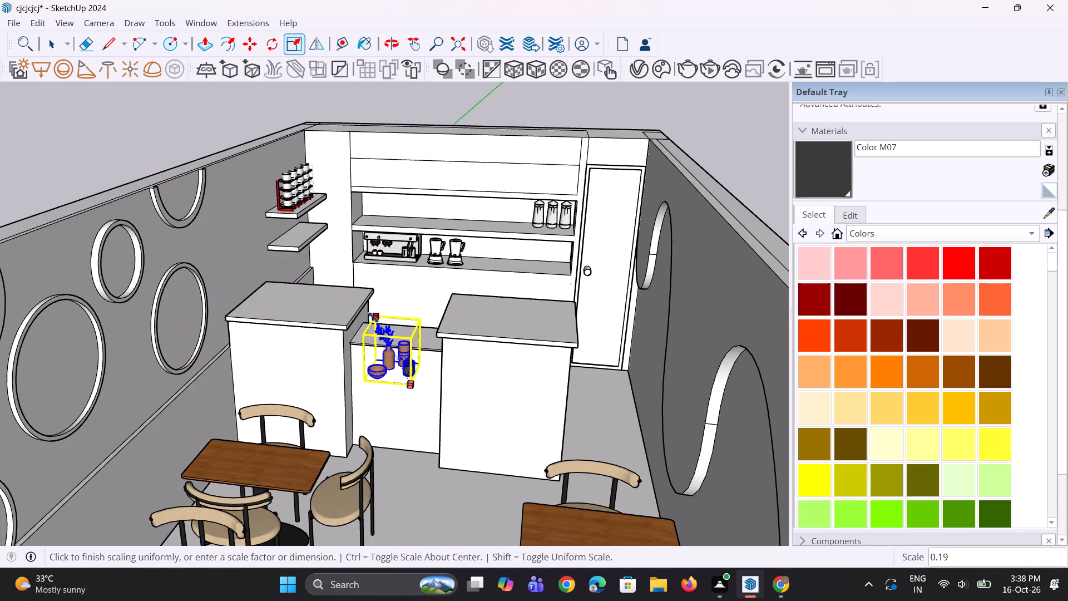
left_click(373, 316)
middle_click_drag(411, 381, 408, 367)
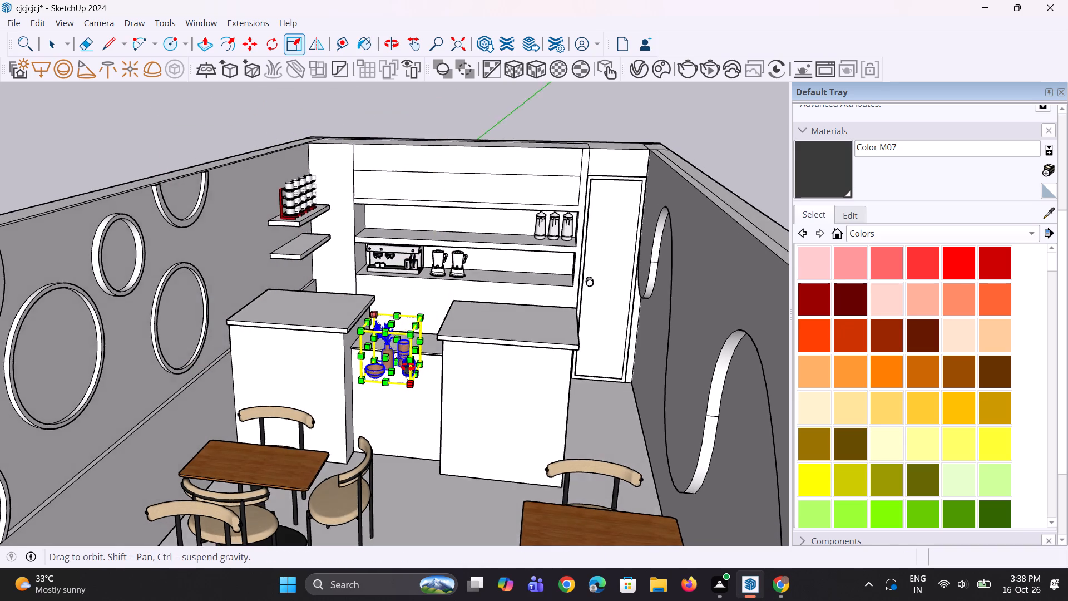
middle_click_drag(408, 367, 403, 352)
key("space")
key("space")
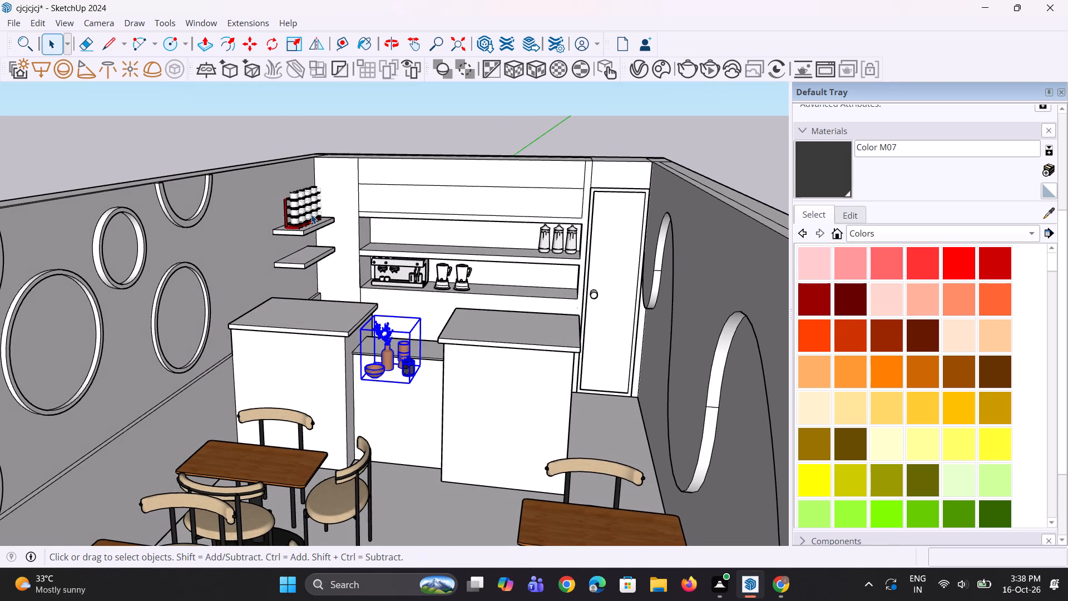
Delete the extra cup racks on the upper floating side shelf, keeping only the front one.
left_click(309, 211)
scroll(303, 211, "up", 5)
key("Delete")
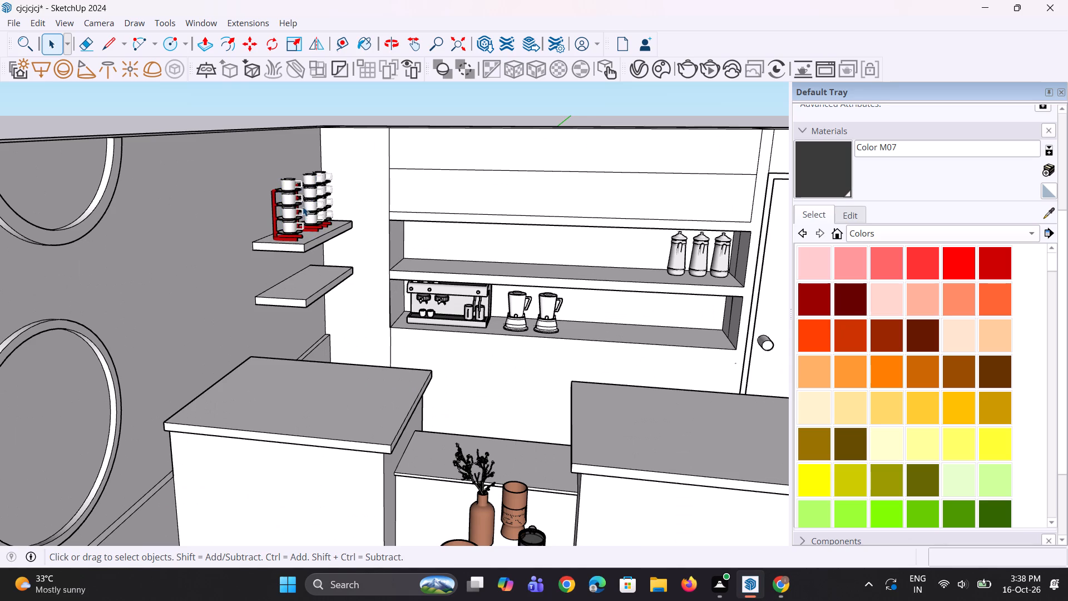
left_click(309, 208)
key("Delete")
left_click(320, 213)
key("Delete")
Move the remaining cup rack about 5' 8" onto the upper back-wall shelf, above the espresso machine.
left_click(296, 232)
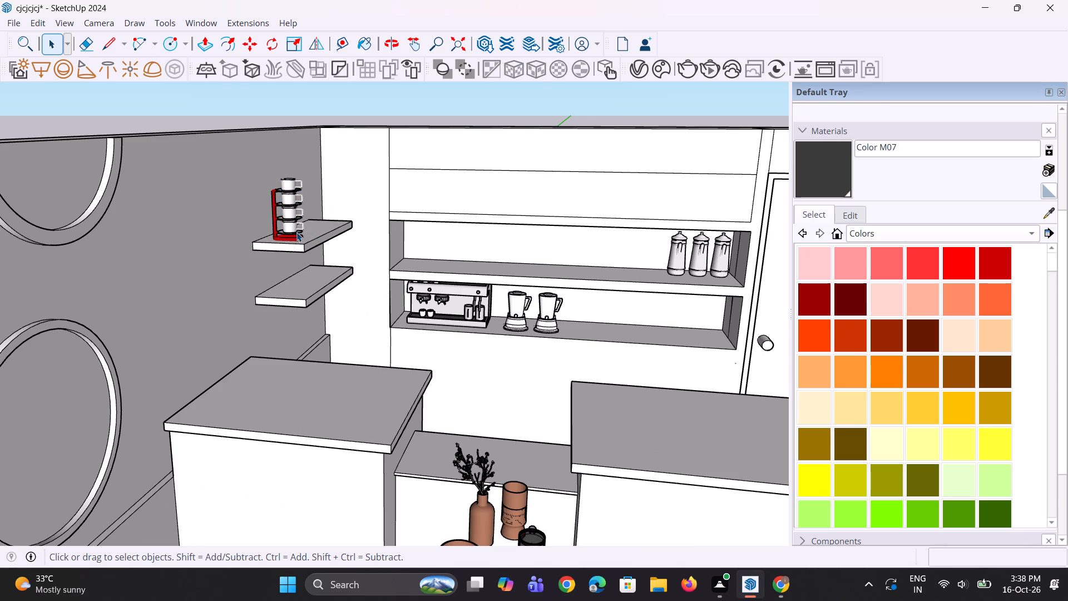
key("m")
left_click(308, 245)
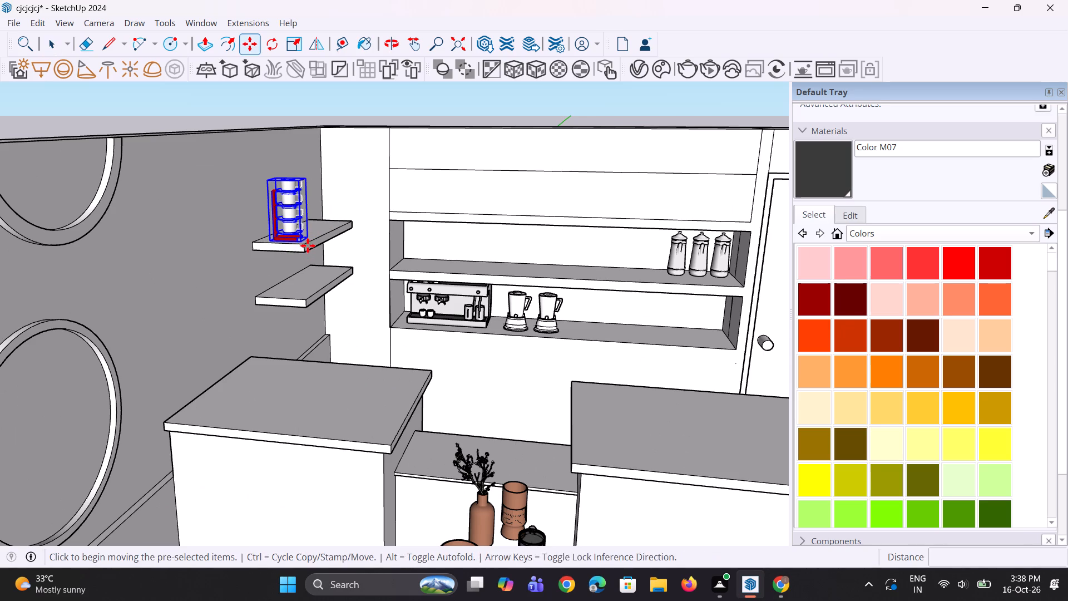
left_click(435, 271)
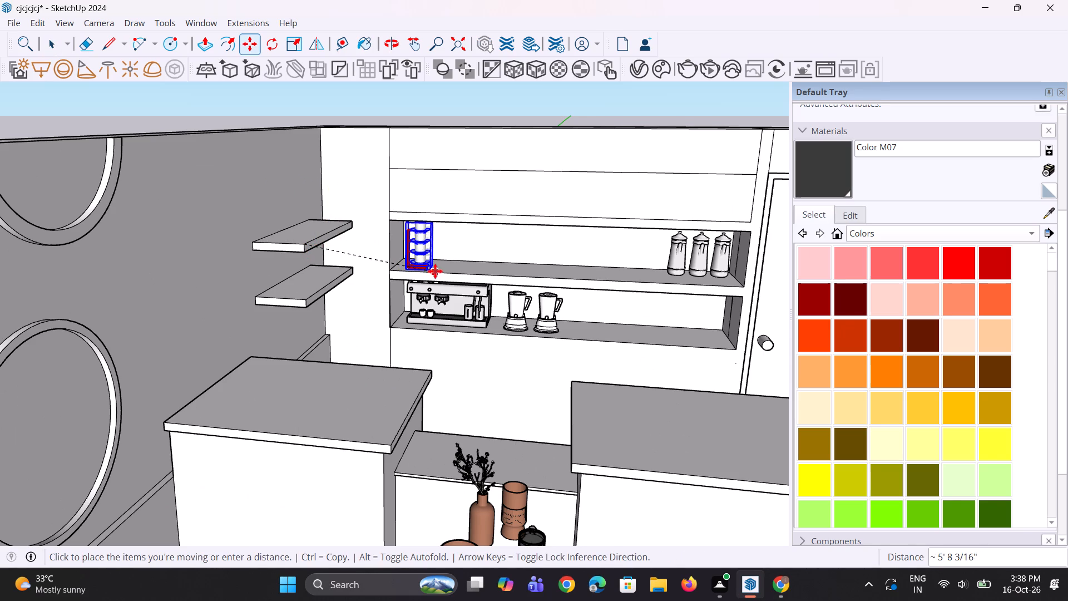
middle_click_drag(433, 282, 432, 258)
key("space")
key("space")
left_click(437, 109)
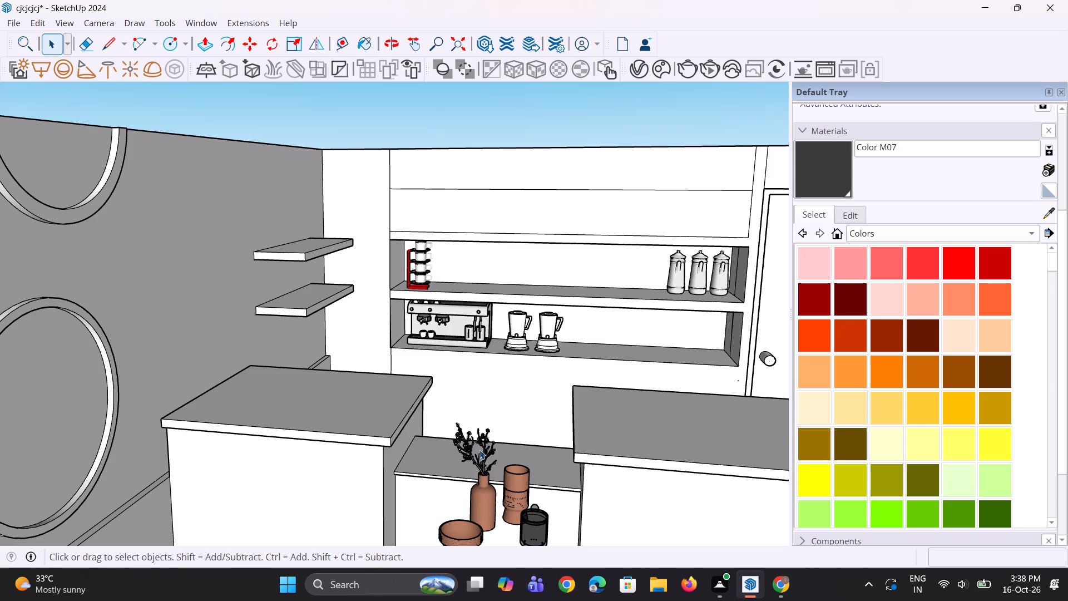
Move the scaled décor set about 11' 3" onto the emptied upper floating side shelf.
left_click(491, 479)
scroll(424, 410, "down", 5)
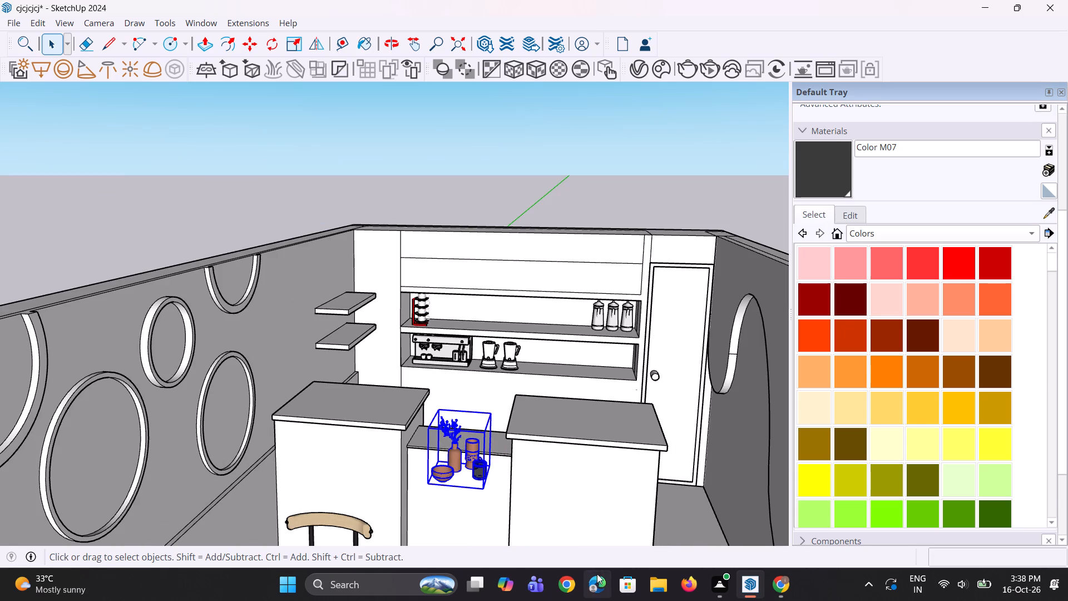
key("m")
left_click(484, 492)
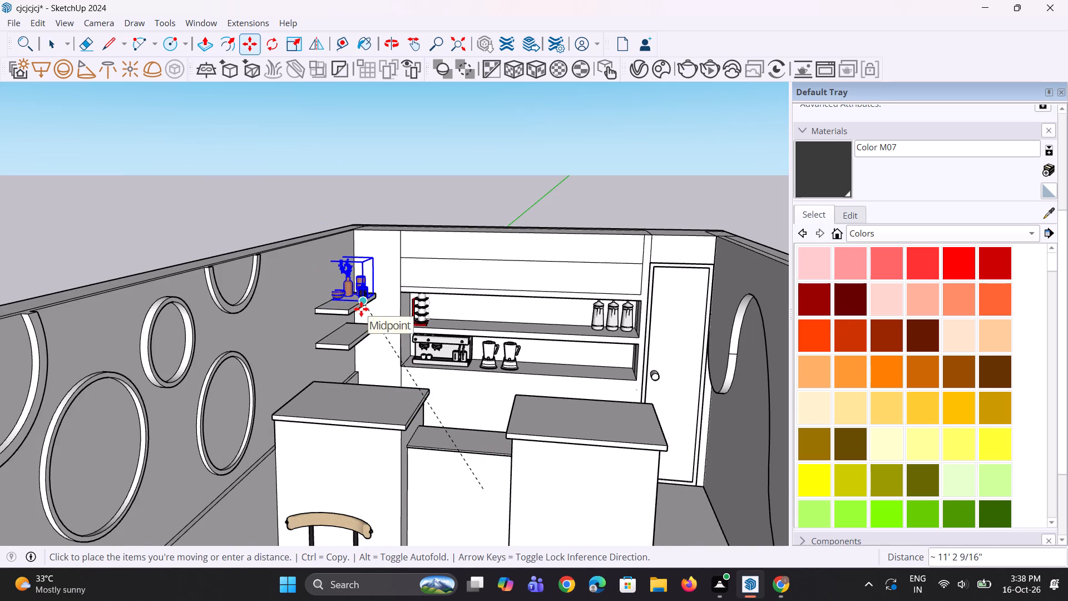
left_click(361, 309)
Rotate the décor set 90° horizontally around a centre point outside the café's back wall.
middle_click_drag(370, 329, 239, 406)
scroll(263, 396, "down", 5)
scroll(456, 243, "up", 3)
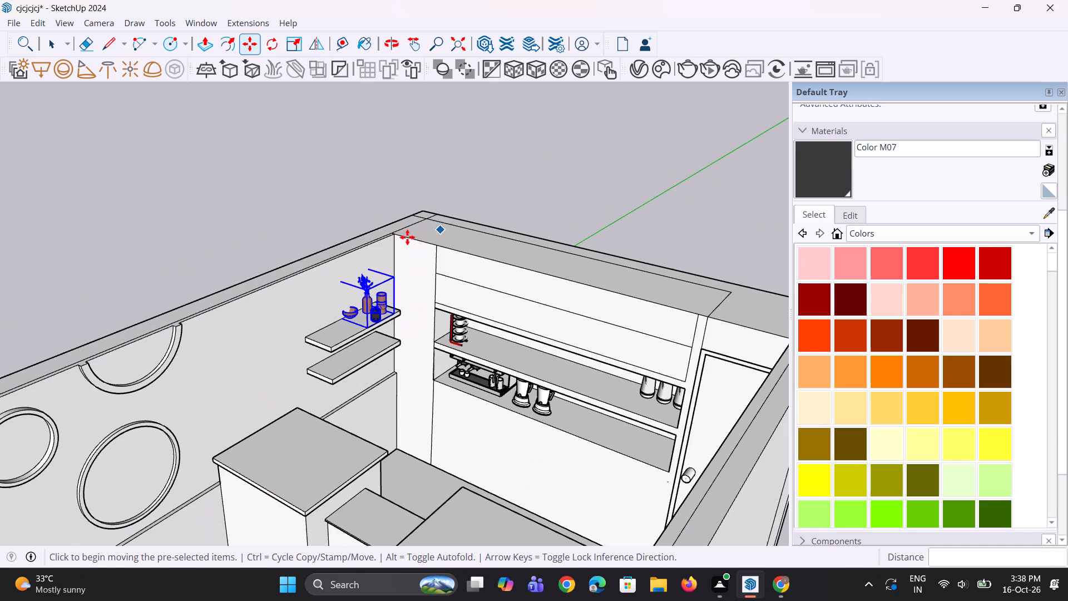
scroll(407, 237, "up", 4)
left_click(278, 47)
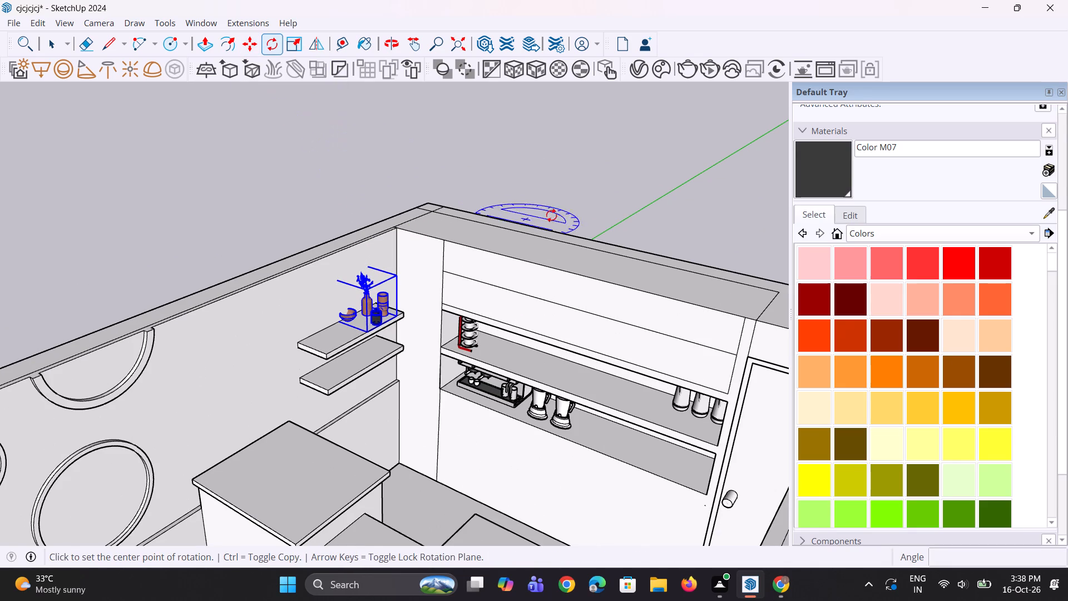
left_click(531, 190)
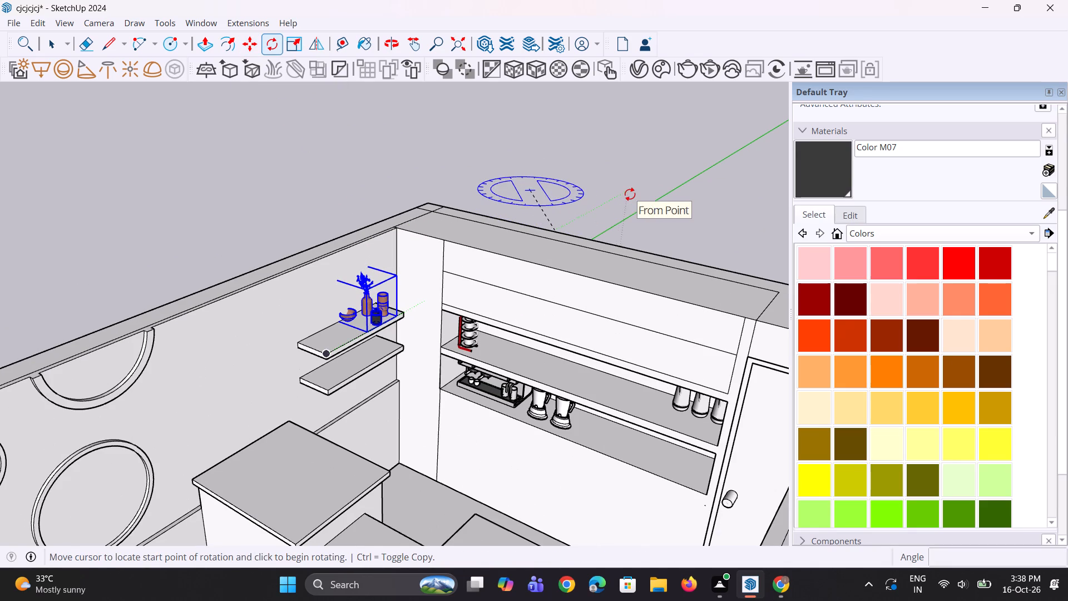
left_click(585, 203)
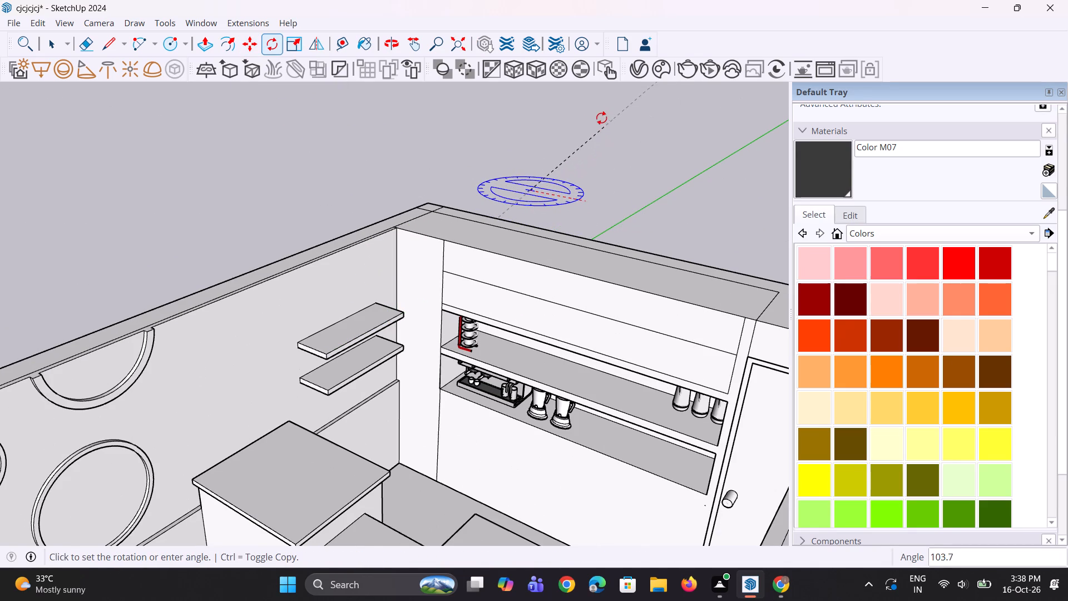
scroll(592, 149, "down", 10)
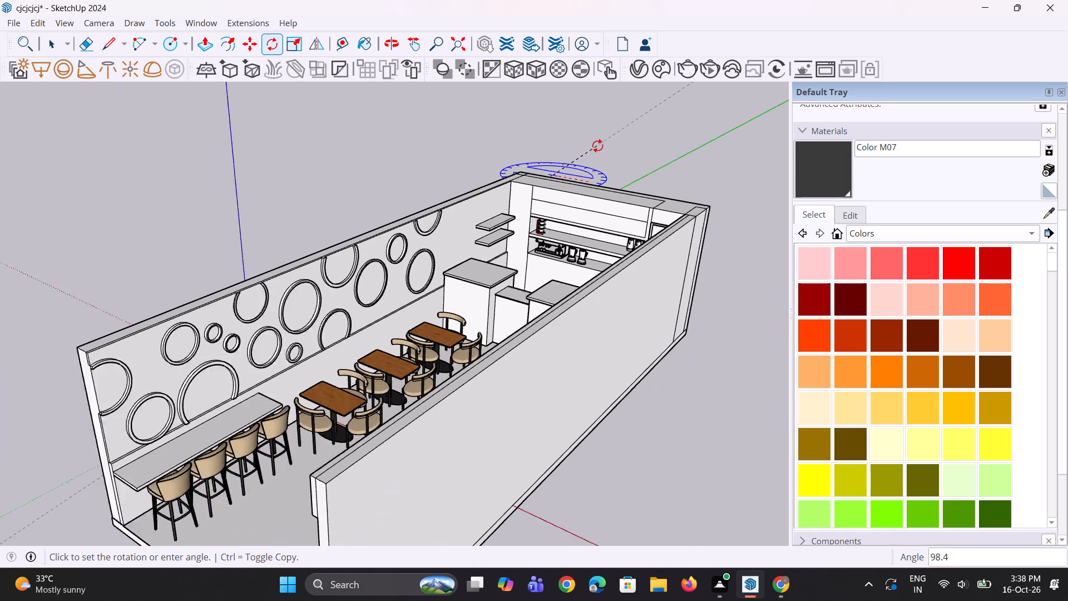
middle_click_drag(565, 149, 690, 154)
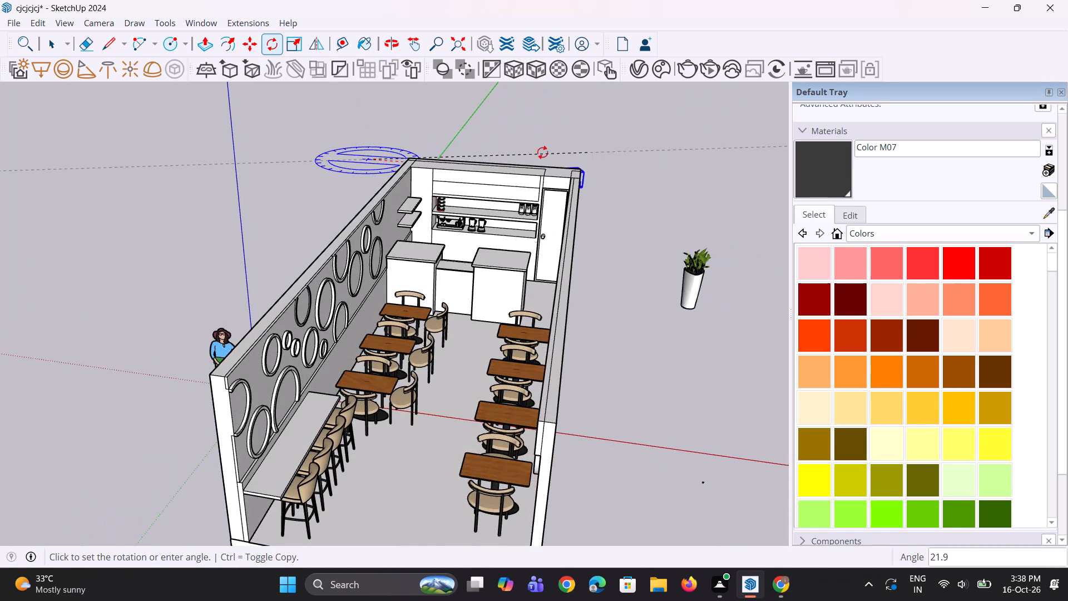
scroll(486, 157, "up", 1)
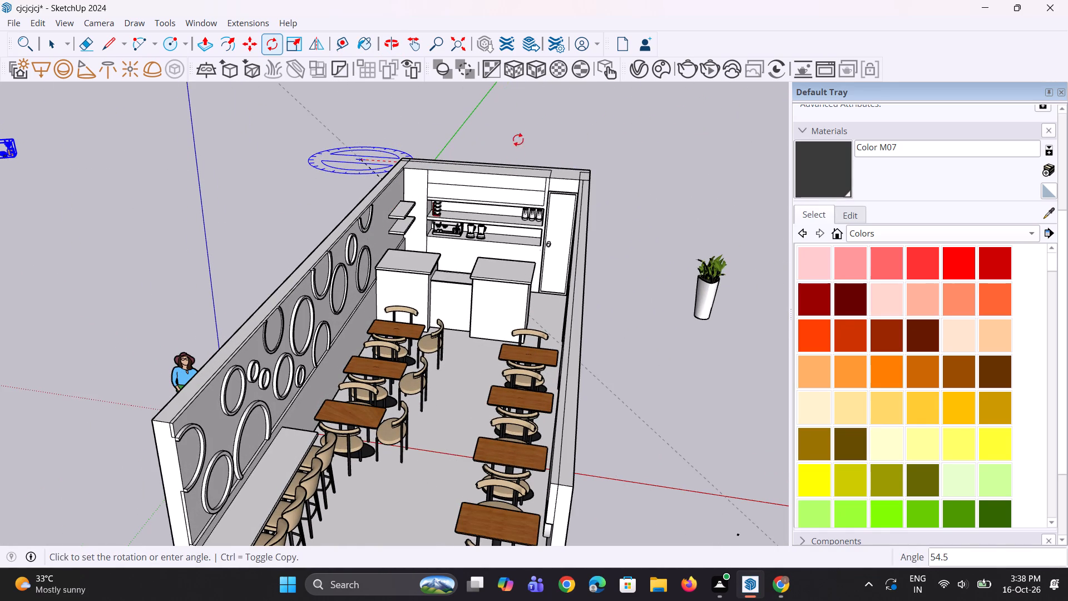
scroll(519, 82, "up", 1)
scroll(467, 220, "down", 7)
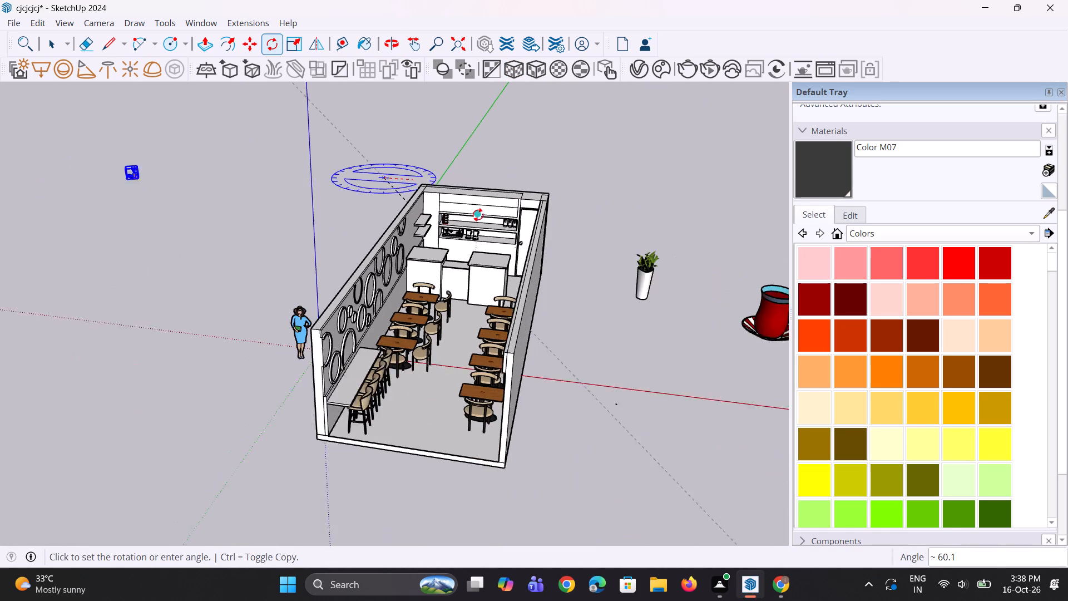
left_click(429, 134)
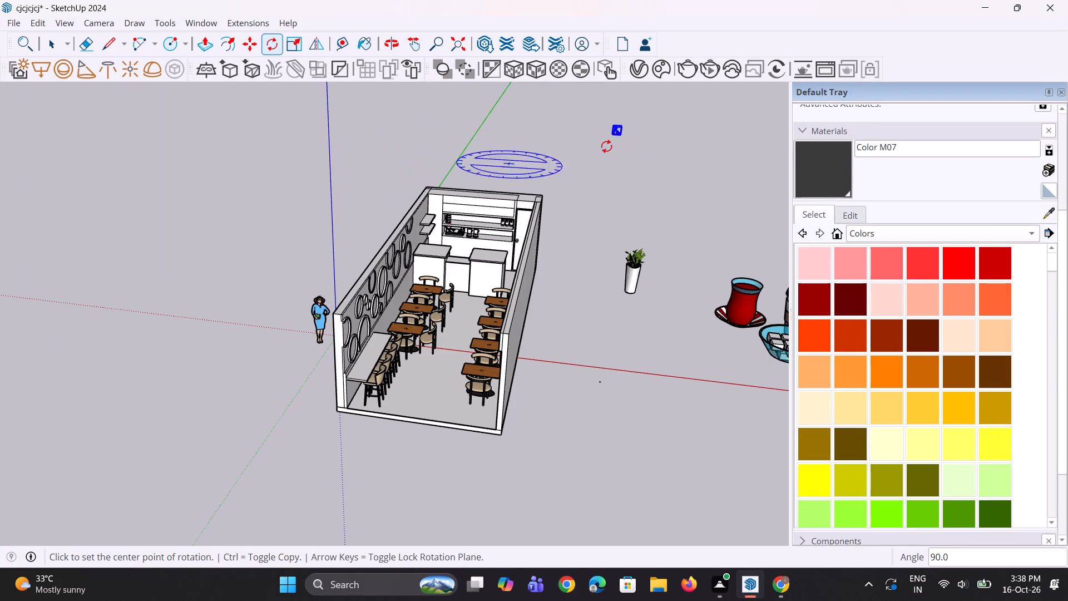
Move the rotated décor set about 63' 5" back onto the upper floating side shelf.
scroll(608, 141, "up", 4)
key("m")
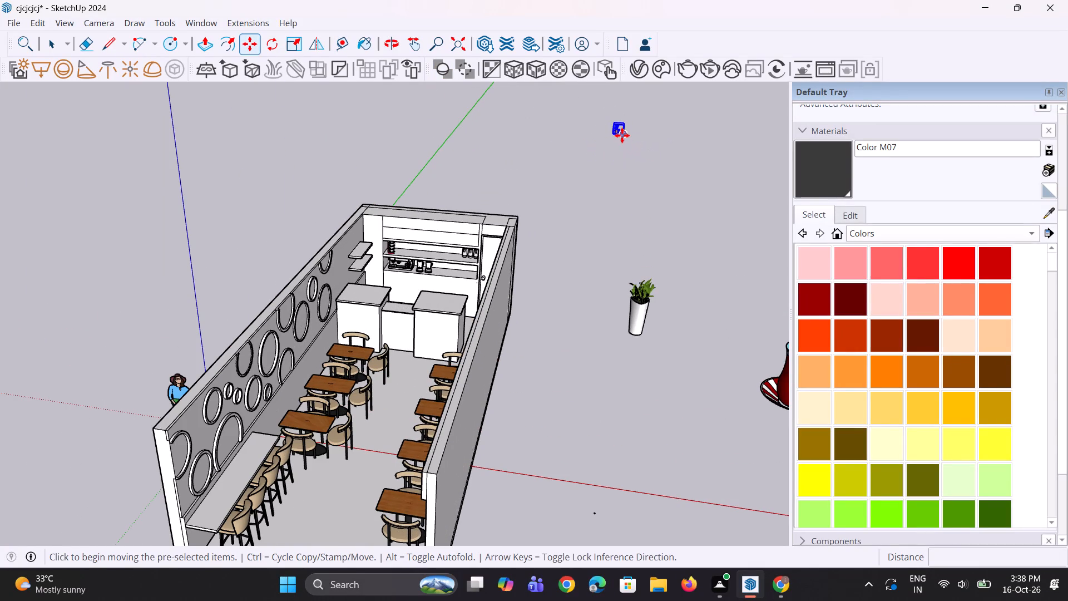
left_click(622, 135)
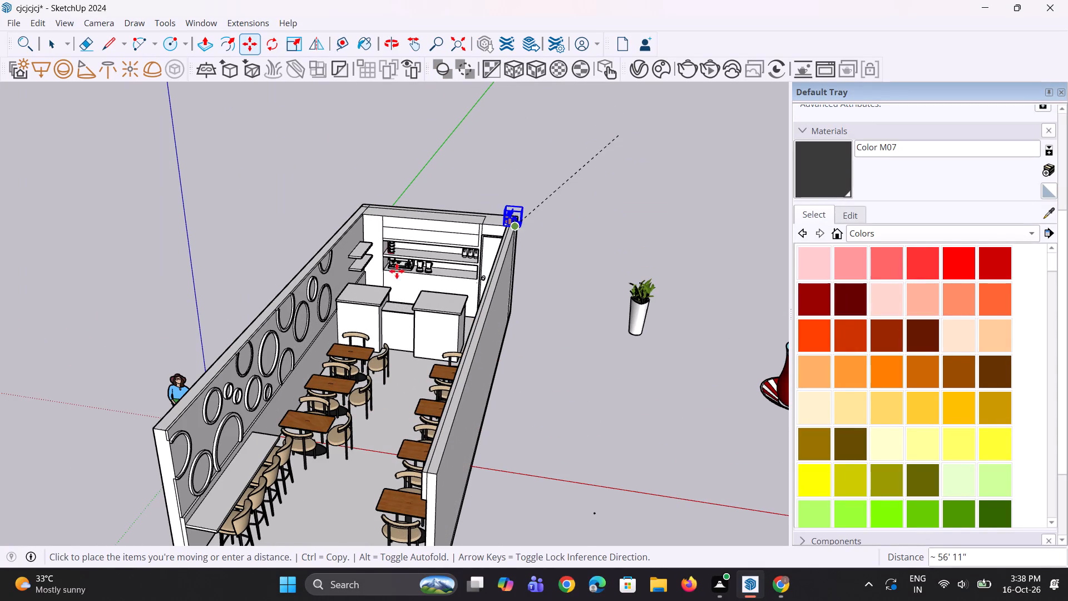
scroll(389, 273, "up", 16)
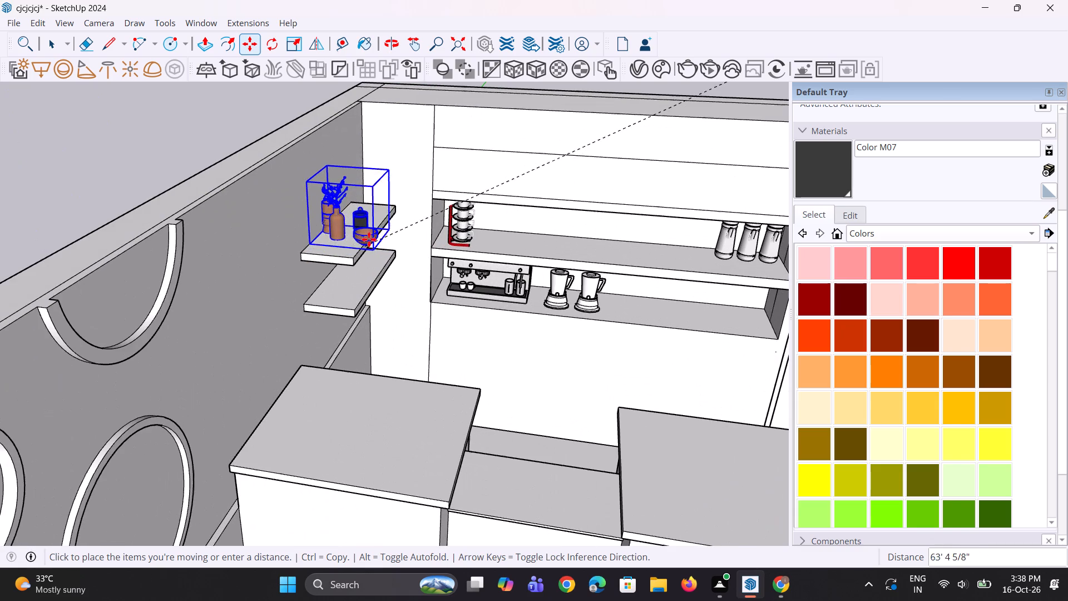
left_click(368, 238)
middle_click_drag(357, 275, 330, 286)
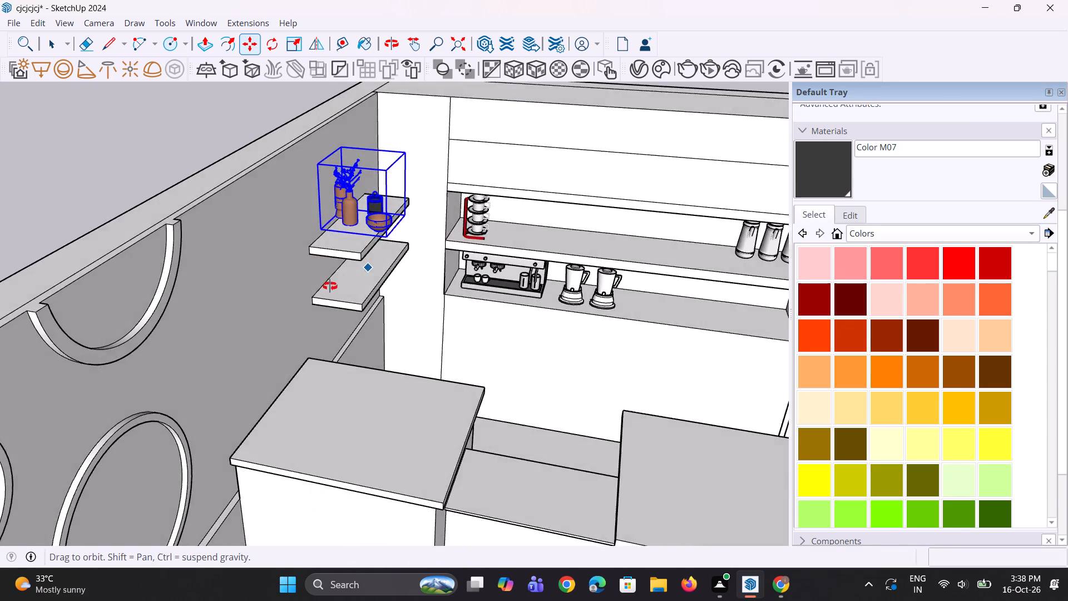
Scale the vase décor set to about 0.79 along the green axis on the upper floating side shelf.
middle_click_drag(330, 286, 286, 255)
scroll(408, 208, "up", 7)
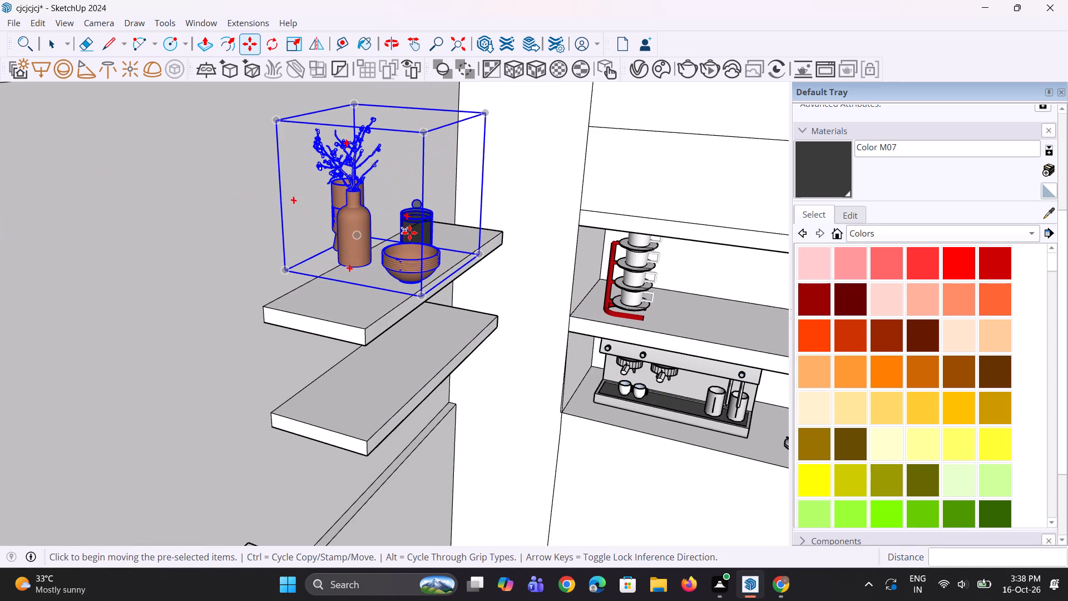
key("s")
left_click(324, 185)
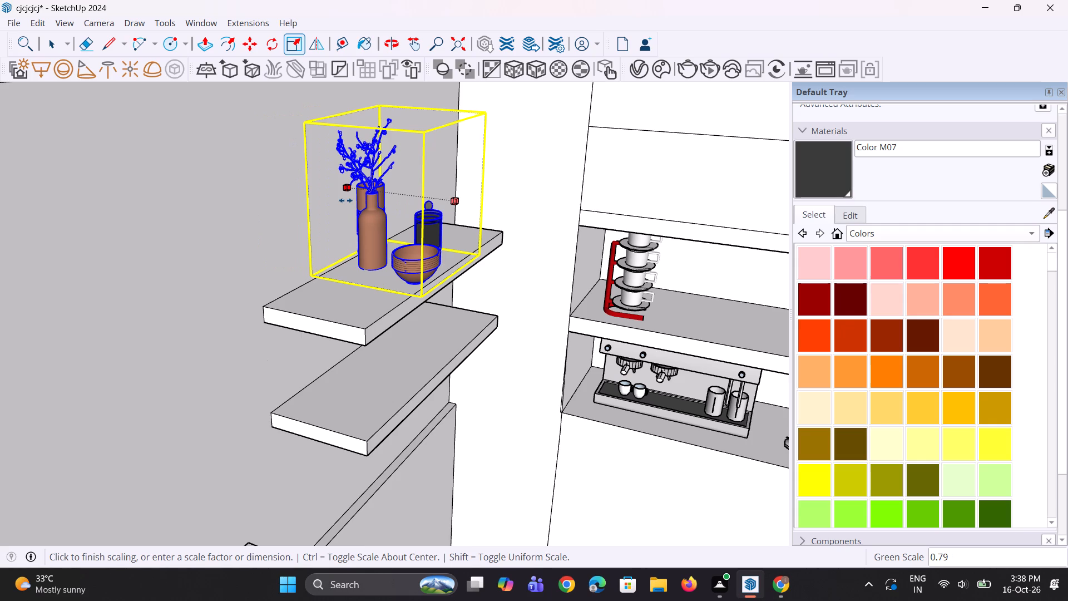
left_click(345, 200)
Lower the décor set about 5" onto the top surface of the upper floating side shelf.
middle_click_drag(366, 255, 421, 257)
middle_click_drag(460, 315, 465, 270)
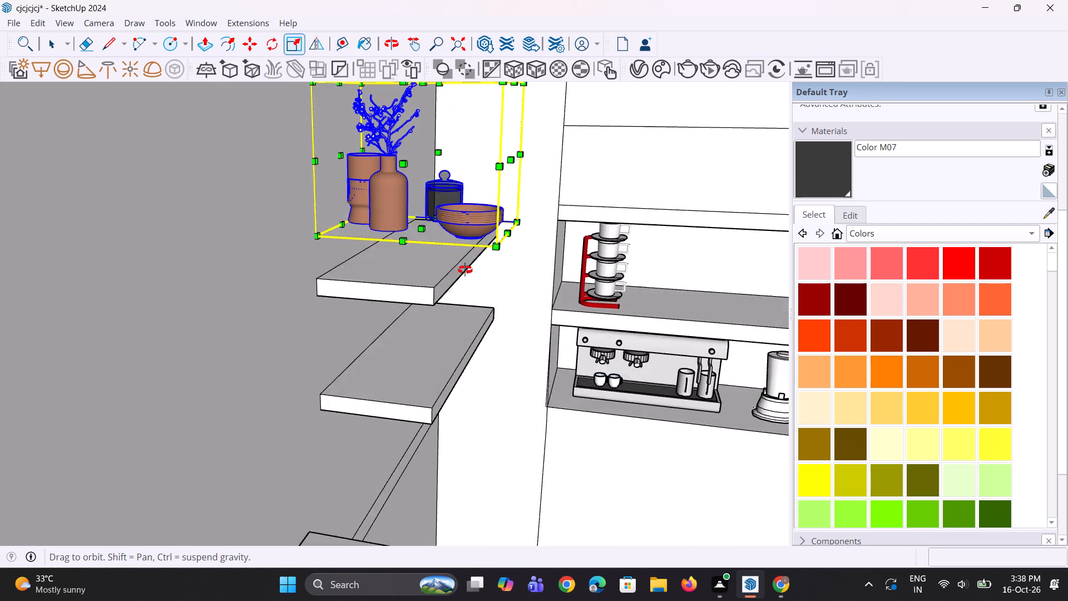
middle_click_drag(465, 270, 468, 254)
key("m")
left_click(507, 218)
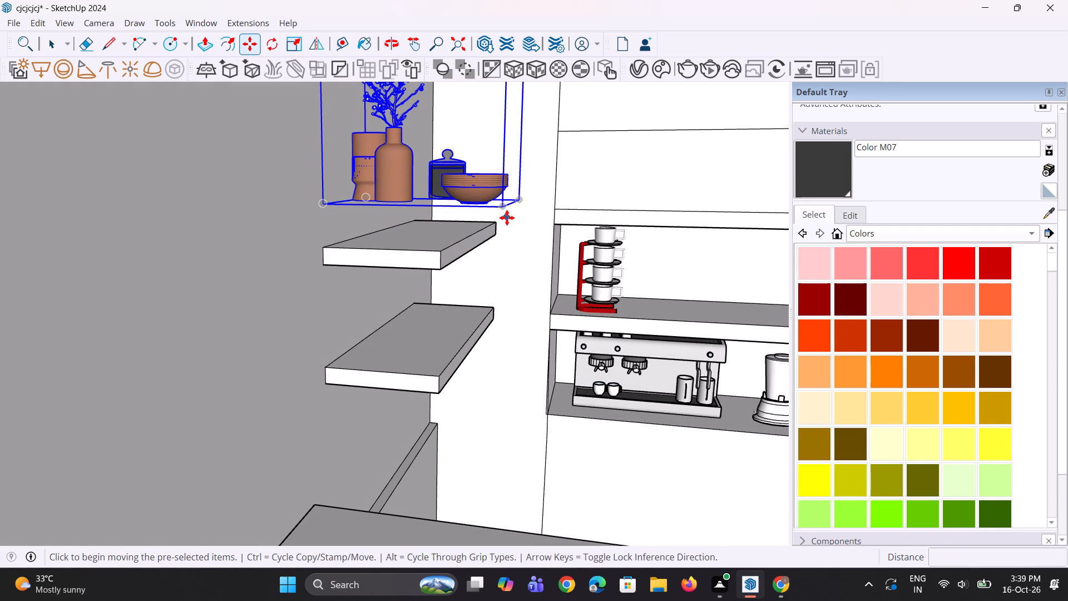
key("Escape")
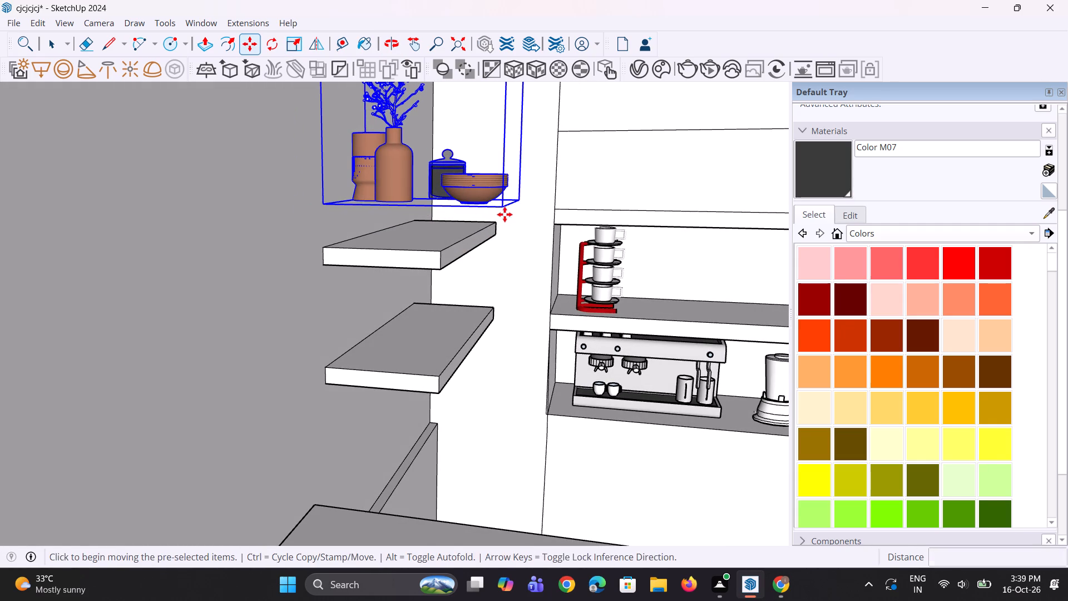
left_click(503, 211)
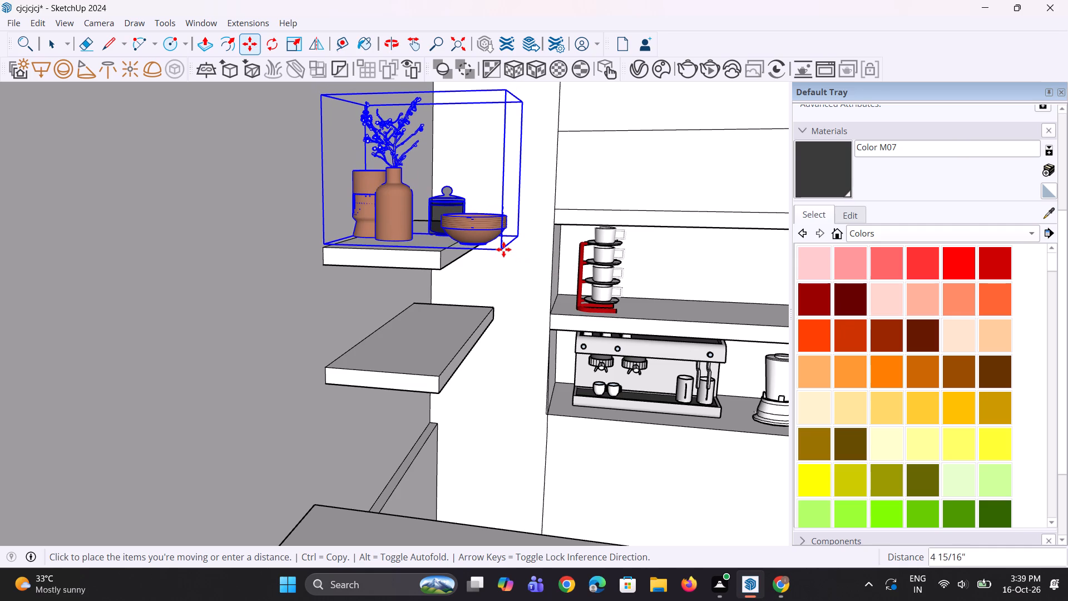
left_click(503, 253)
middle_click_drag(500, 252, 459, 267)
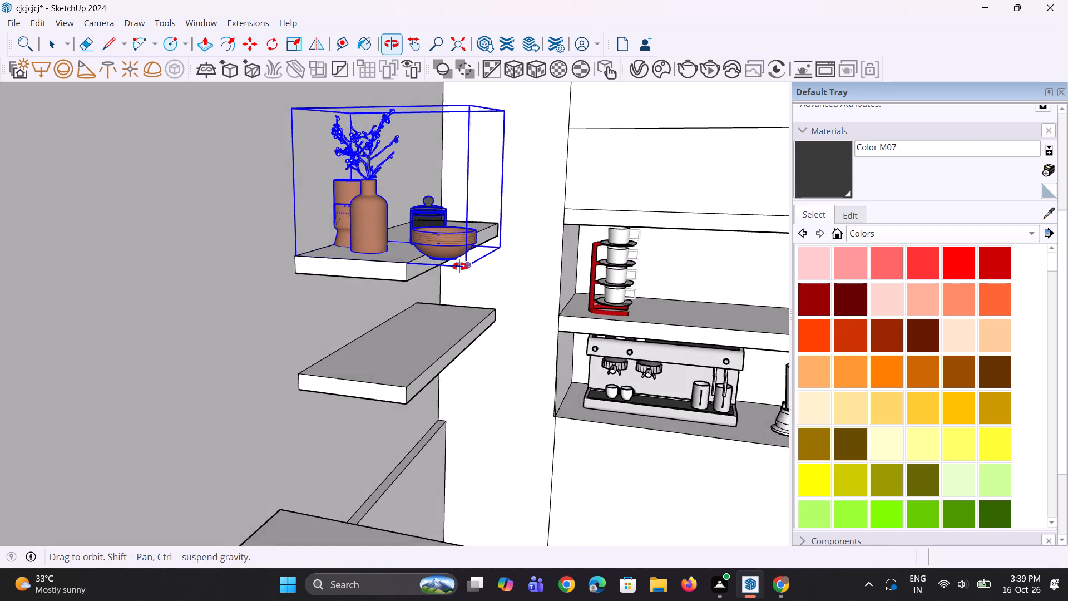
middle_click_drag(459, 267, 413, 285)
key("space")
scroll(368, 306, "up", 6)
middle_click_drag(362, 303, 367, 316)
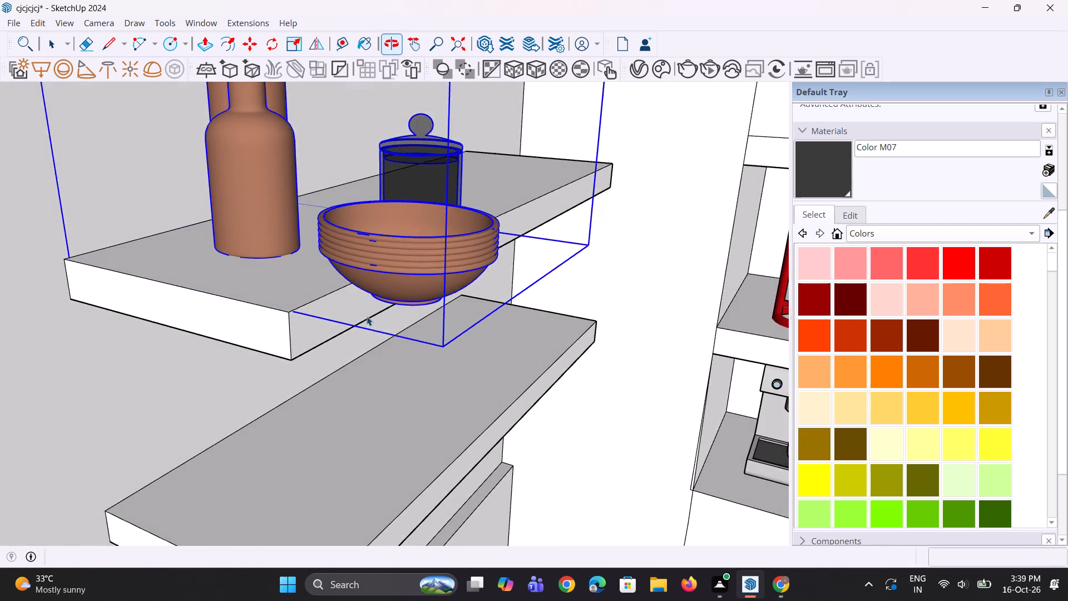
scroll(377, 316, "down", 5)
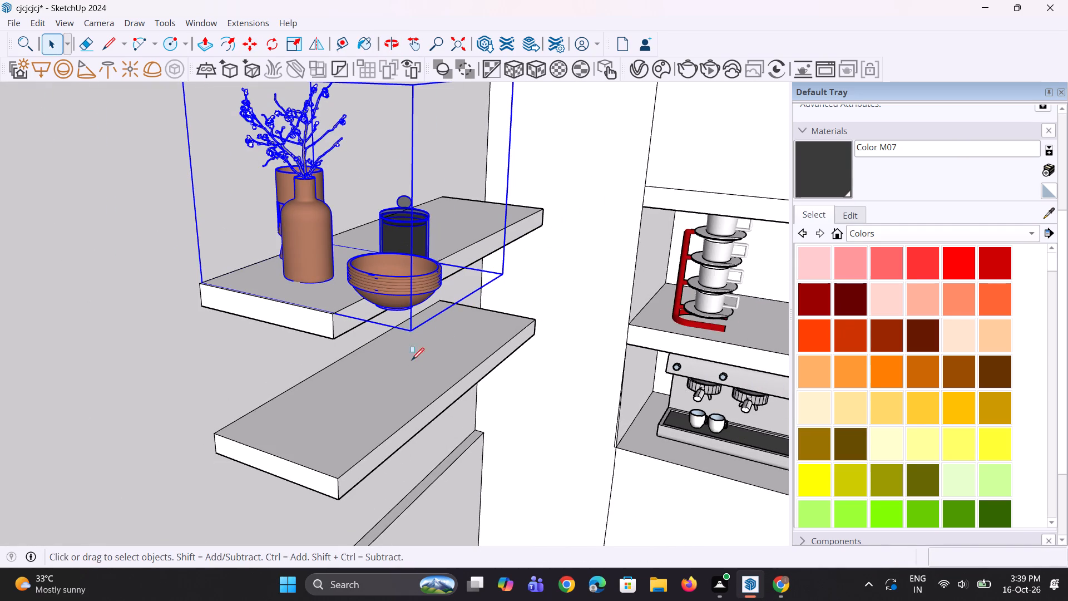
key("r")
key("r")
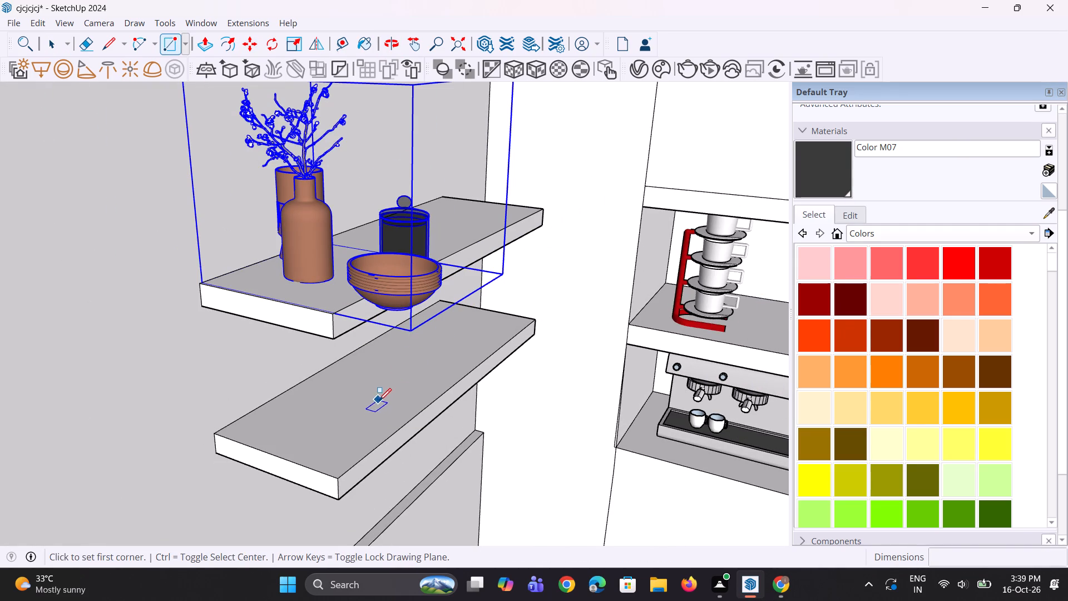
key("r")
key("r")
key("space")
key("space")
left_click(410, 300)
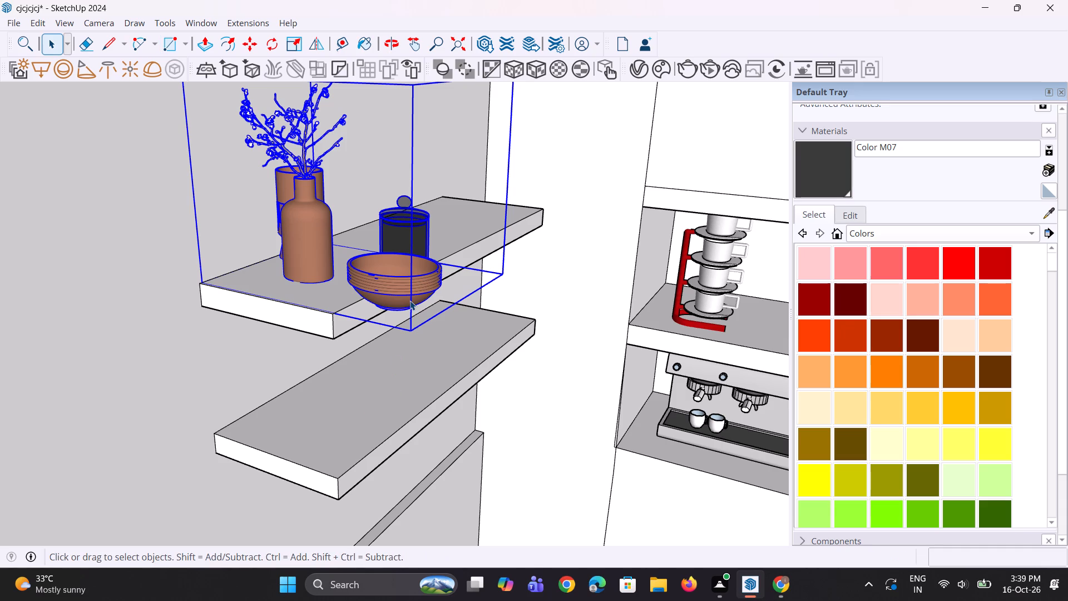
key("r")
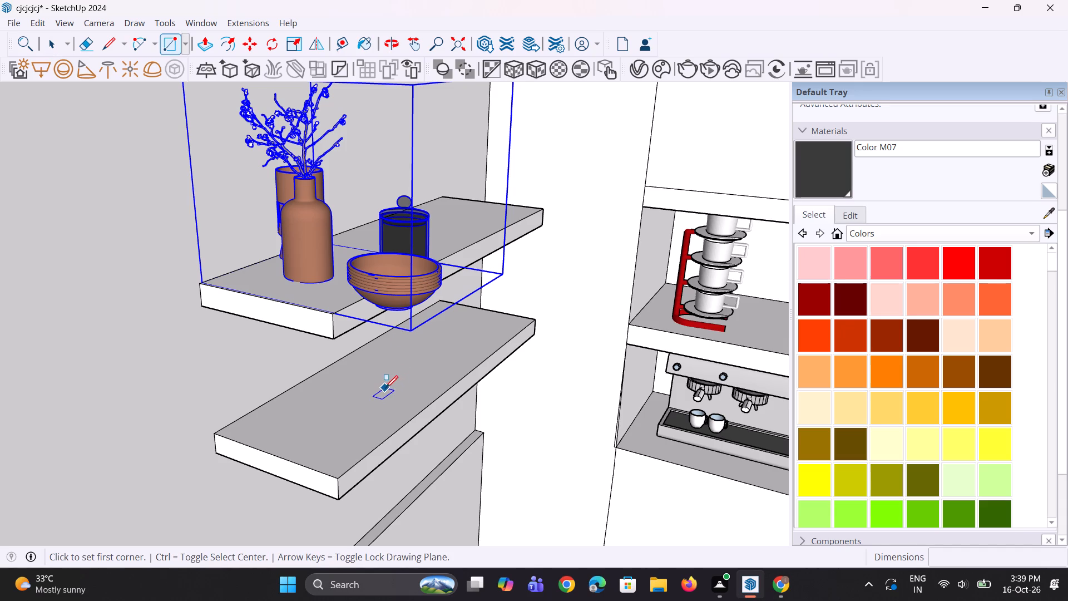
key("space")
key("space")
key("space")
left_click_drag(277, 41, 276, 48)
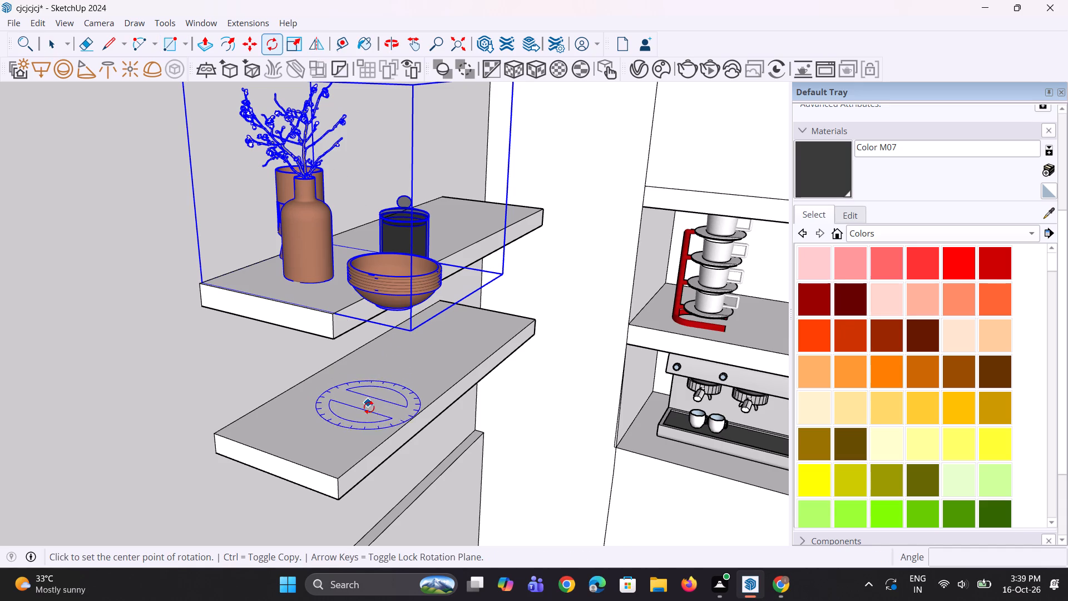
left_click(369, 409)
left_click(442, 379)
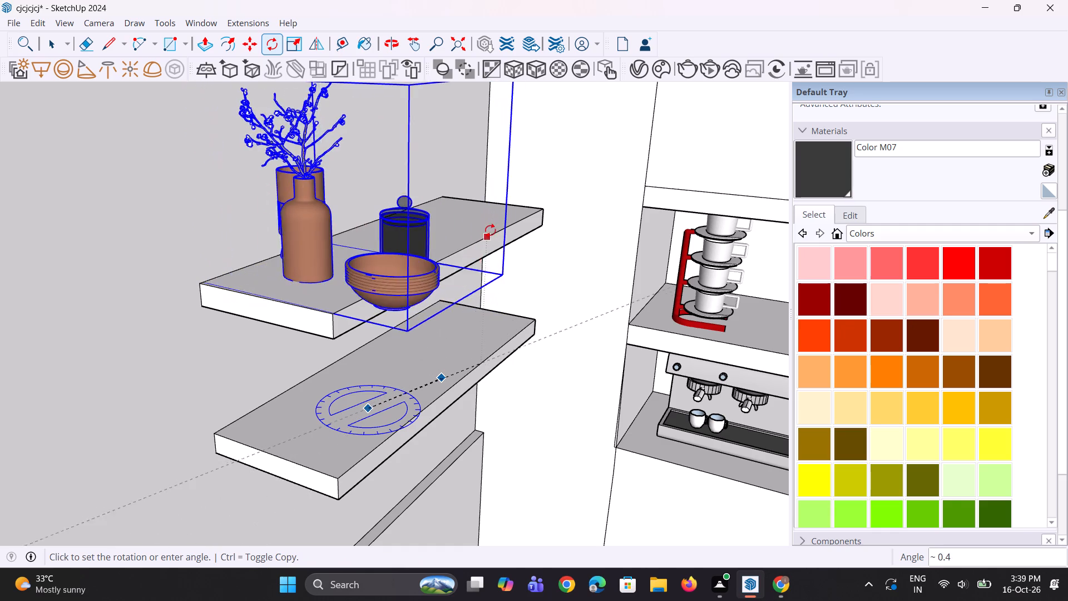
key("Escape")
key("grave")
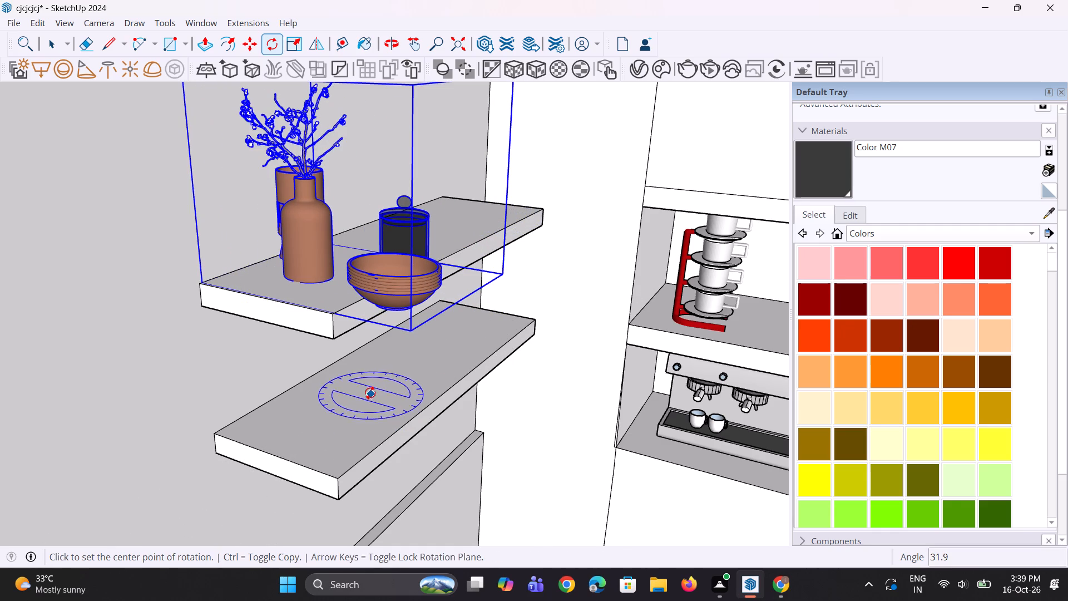
Rotate the décor set 90° horizontally around a centre point on the lower floating side shelf.
left_click(358, 382)
left_click(401, 401)
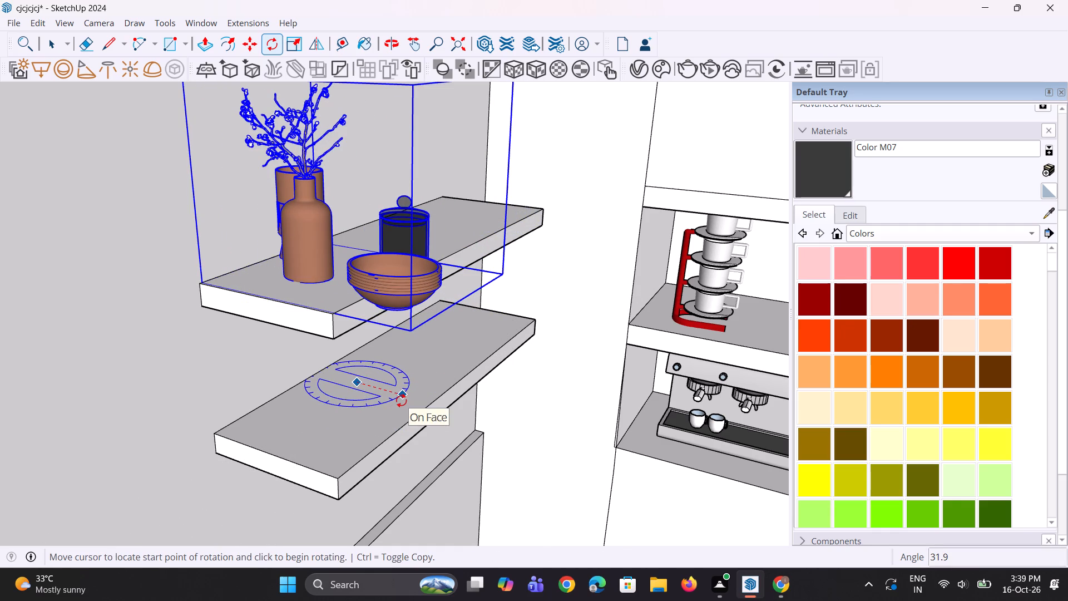
left_click(434, 334)
Shift the rotated décor set back over the upper side shelf in two moves, about 4 5/16" and 2 11/16".
scroll(351, 362, "down", 5)
scroll(435, 337, "up", 2)
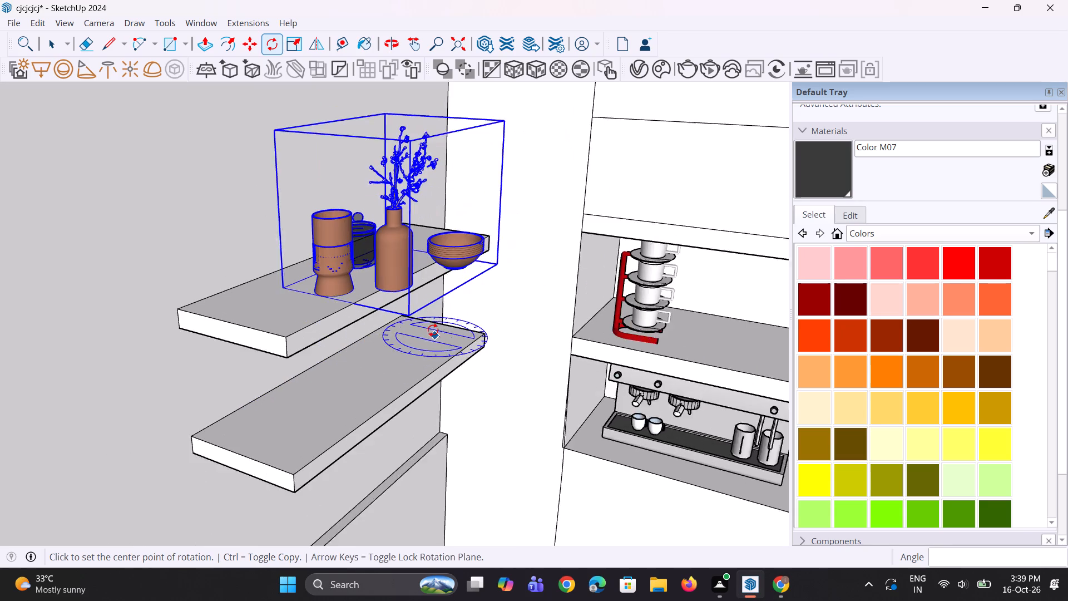
scroll(433, 330, "up", 3)
key("m")
left_click(400, 316)
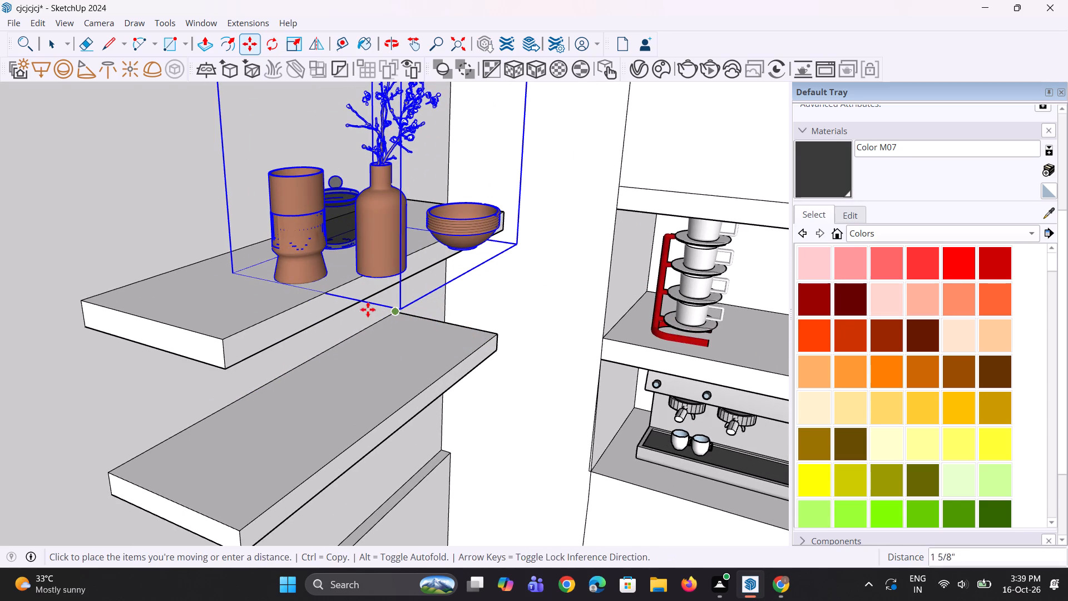
left_click(369, 309)
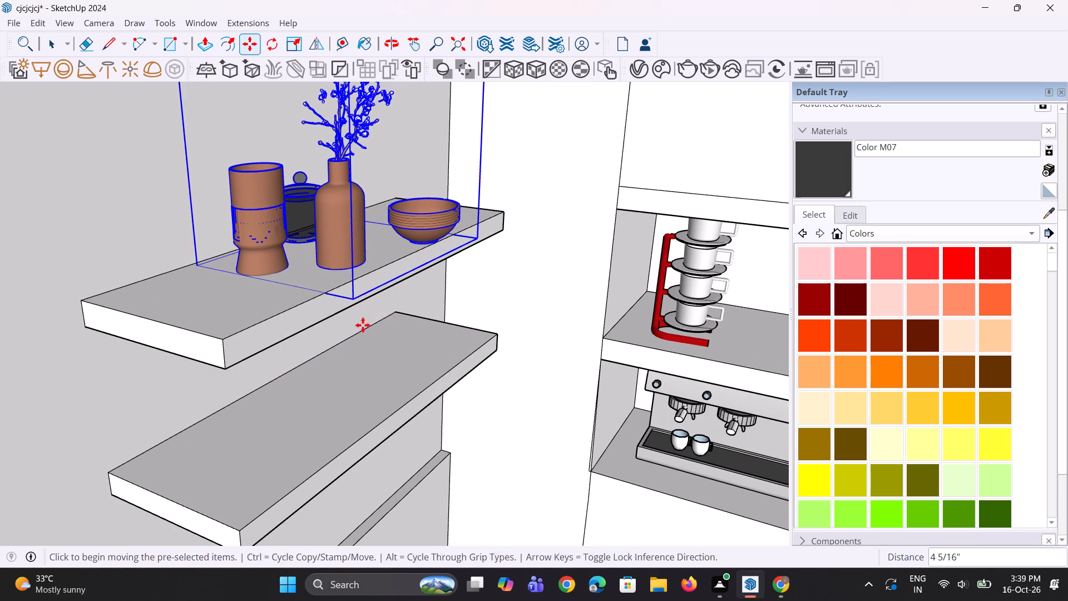
middle_click_drag(359, 345, 460, 383)
scroll(467, 342, "up", 2)
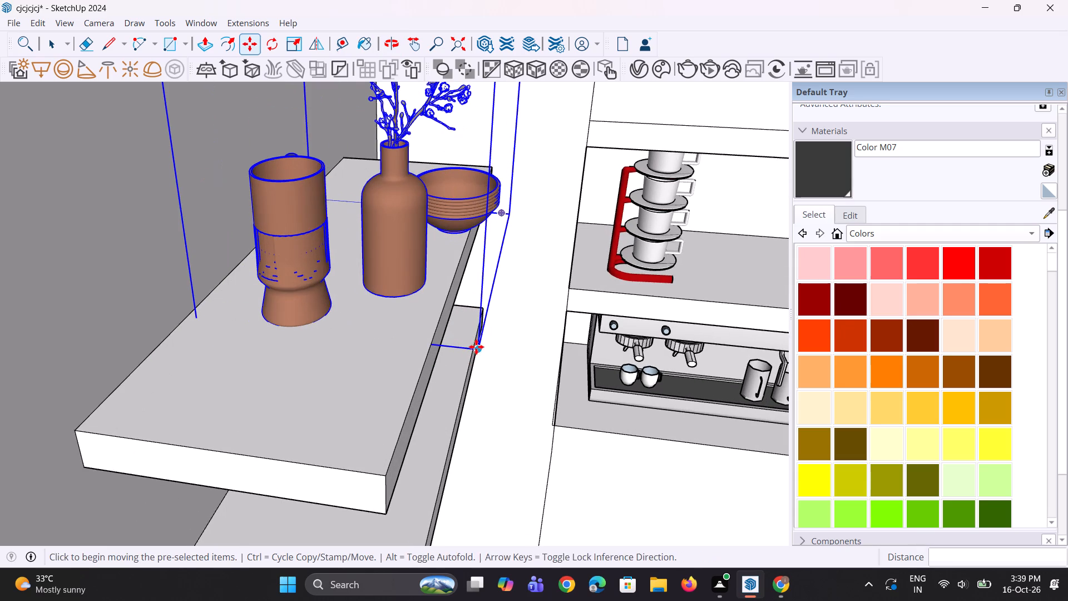
left_click(476, 347)
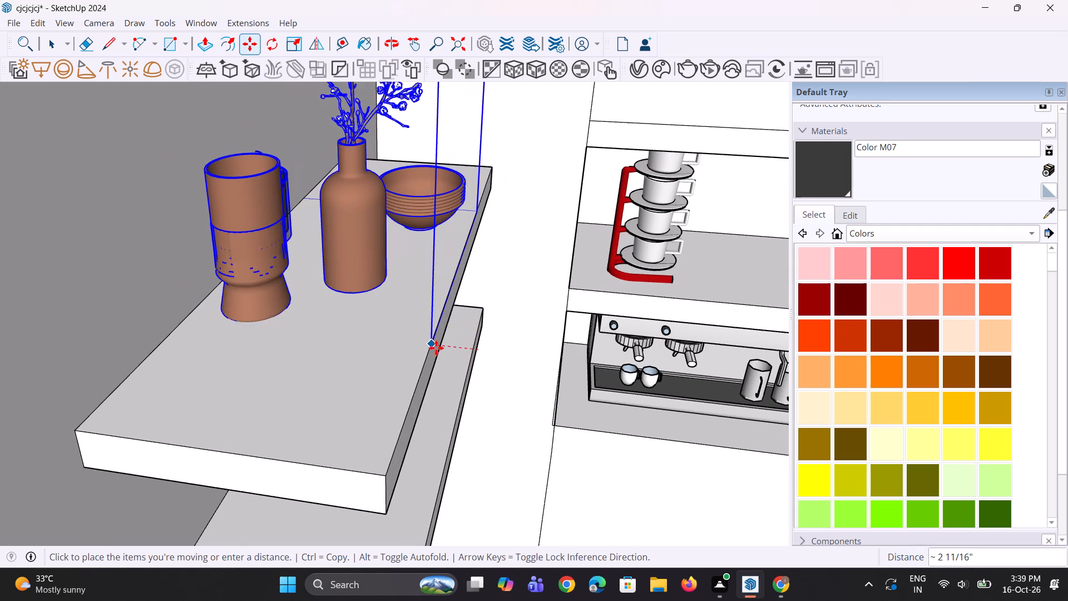
left_click(432, 349)
Scale the décor set uniformly to about 0.82 so it takes up less of the upper side shelf.
middle_click_drag(439, 402, 447, 424)
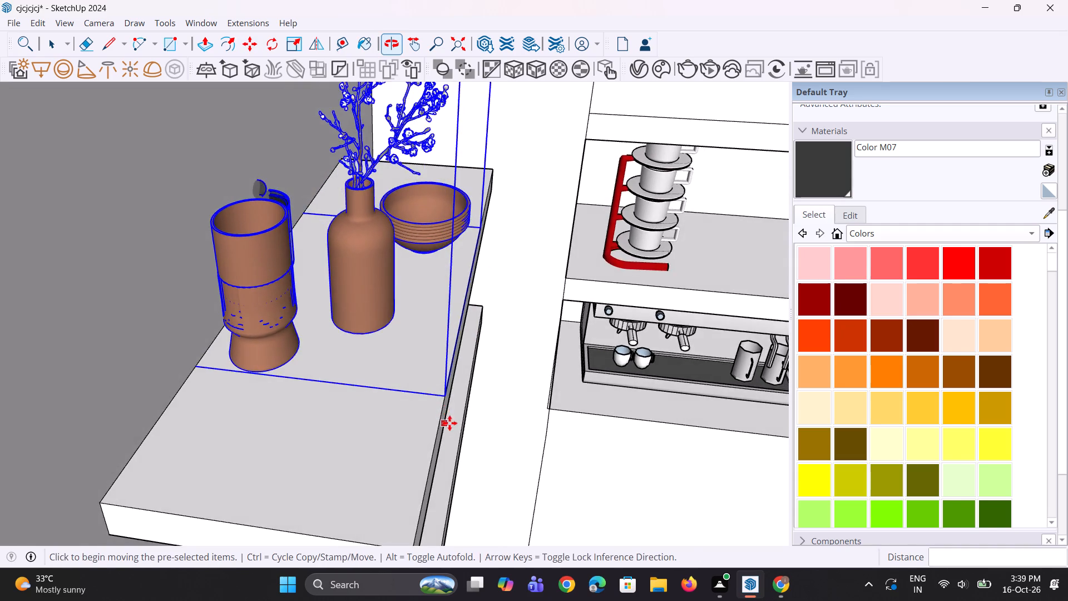
scroll(449, 397, "down", 6)
middle_click_drag(449, 393, 419, 390)
scroll(418, 390, "up", 1)
scroll(416, 390, "down", 6)
key("space")
key("space")
scroll(369, 351, "up", 2)
key("s")
scroll(373, 358, "down", 9)
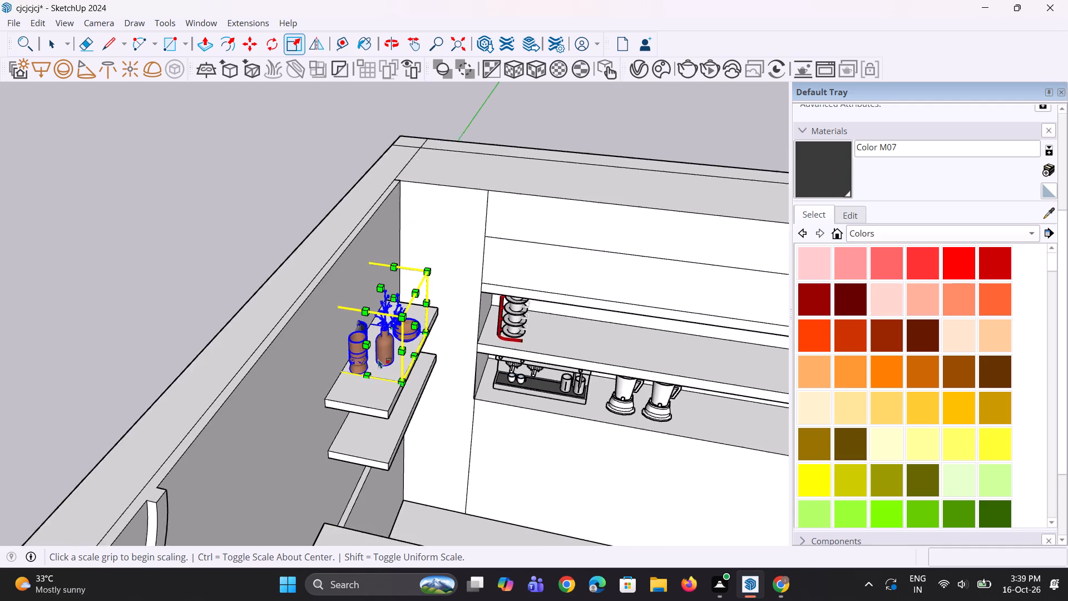
scroll(378, 359, "down", 1)
middle_click_drag(308, 335, 349, 368)
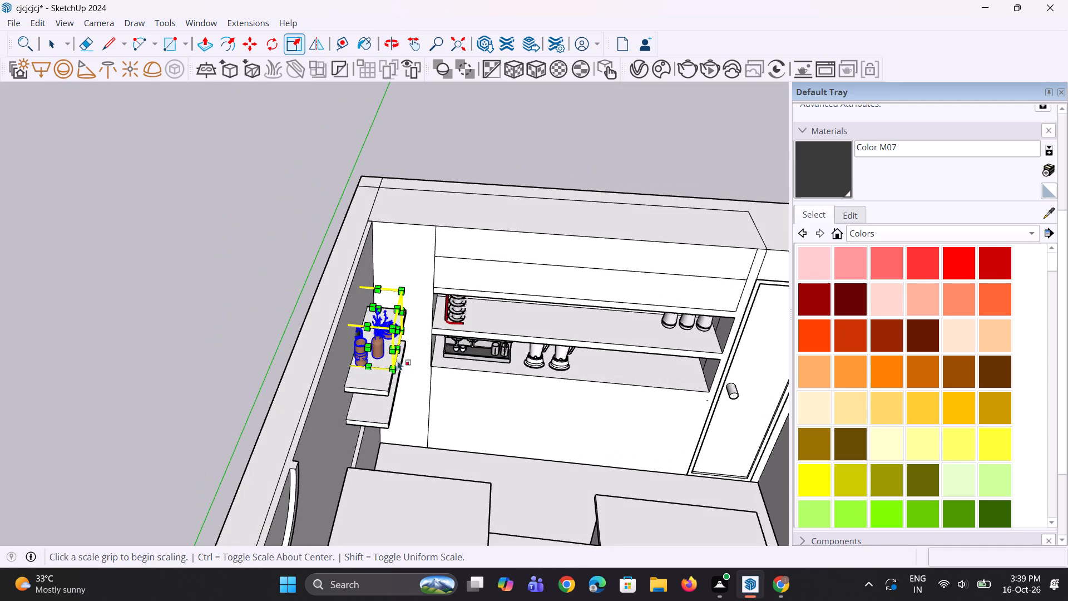
left_click(393, 368)
left_click(388, 354)
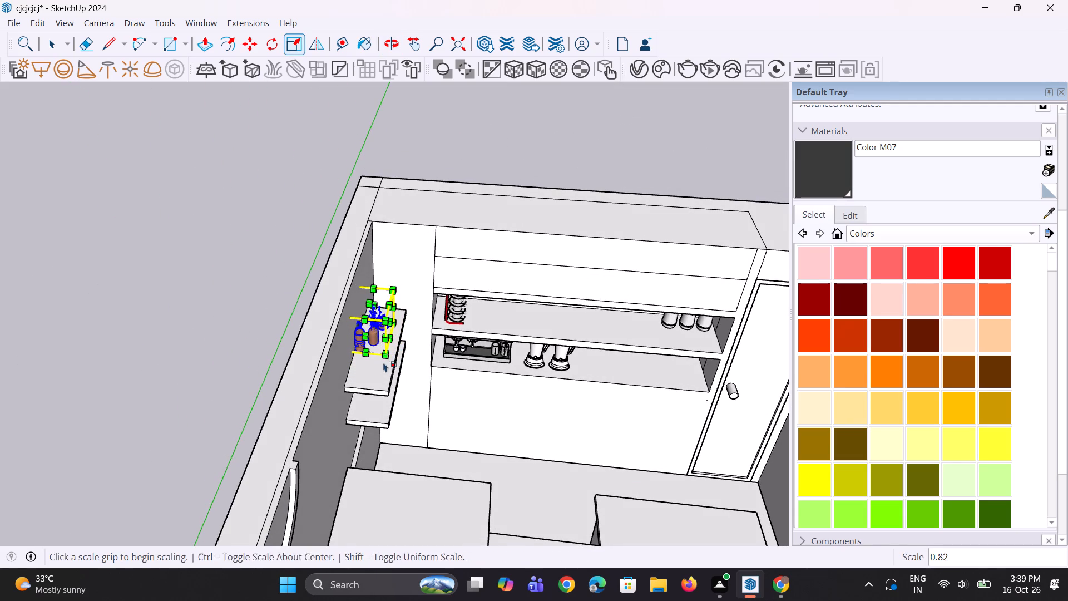
Move the reduced décor set about 2 7/8" toward the long front edge of the upper side shelf.
scroll(383, 362, "up", 8)
key("m")
scroll(397, 366, "up", 4)
left_click(385, 346)
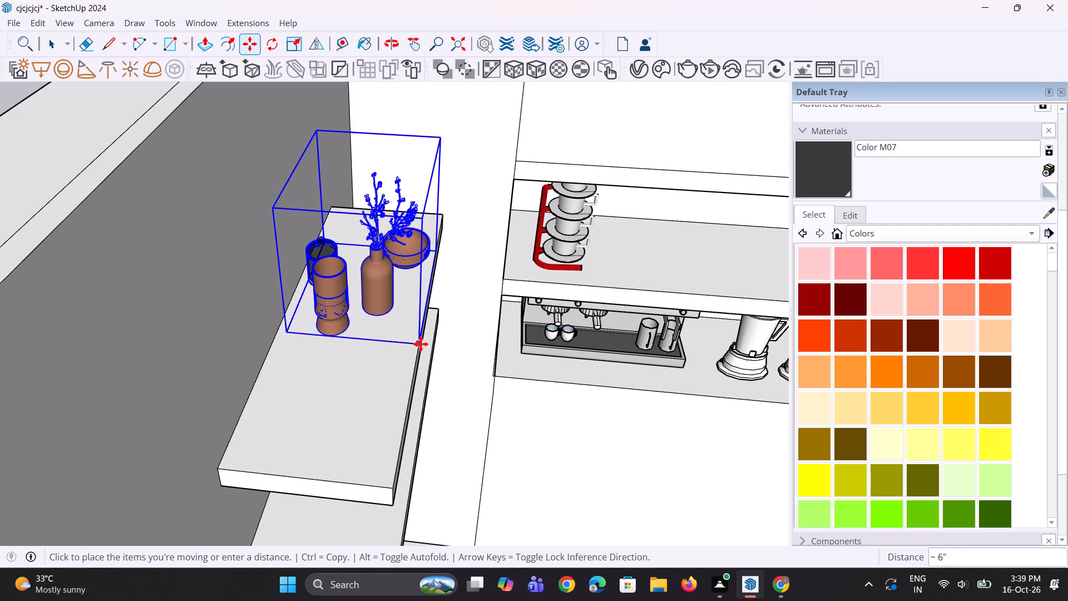
scroll(421, 344, "up", 1)
key("Escape")
scroll(358, 346, "up", 4)
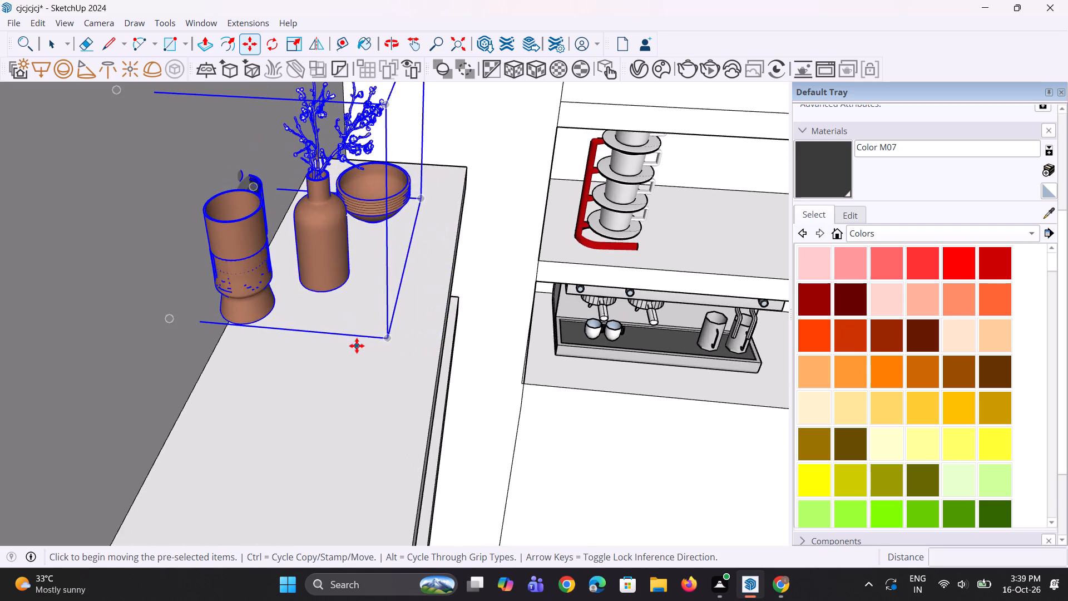
scroll(357, 346, "up", 2)
left_click(398, 337)
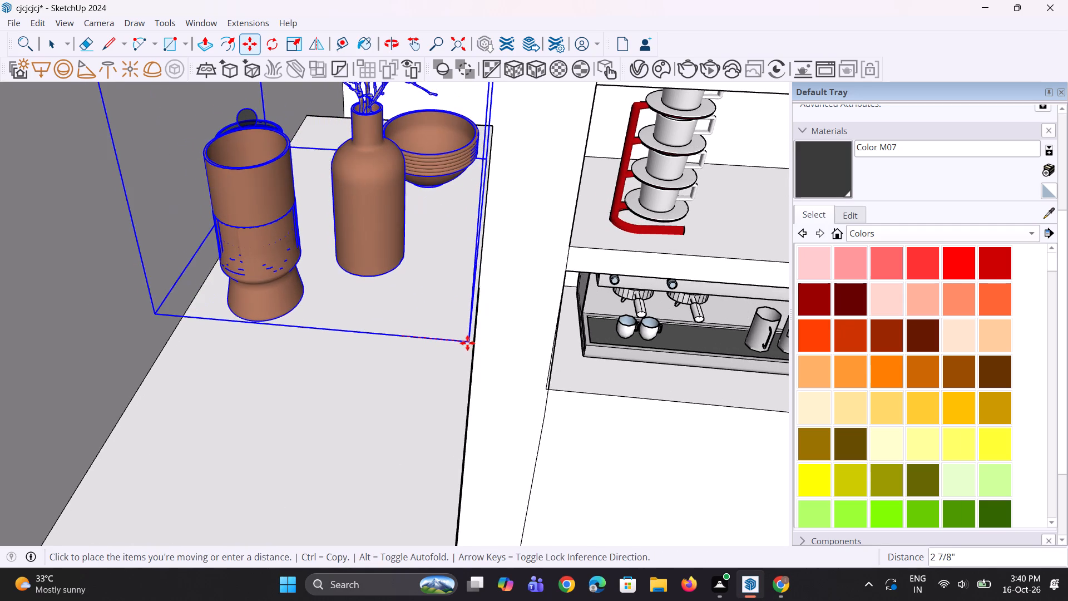
left_click(466, 342)
Copy the décor set about 1' 2 15/16" along the green axis to the near end of the upper side shelf.
scroll(422, 386, "down", 11)
middle_click_drag(434, 383, 371, 400)
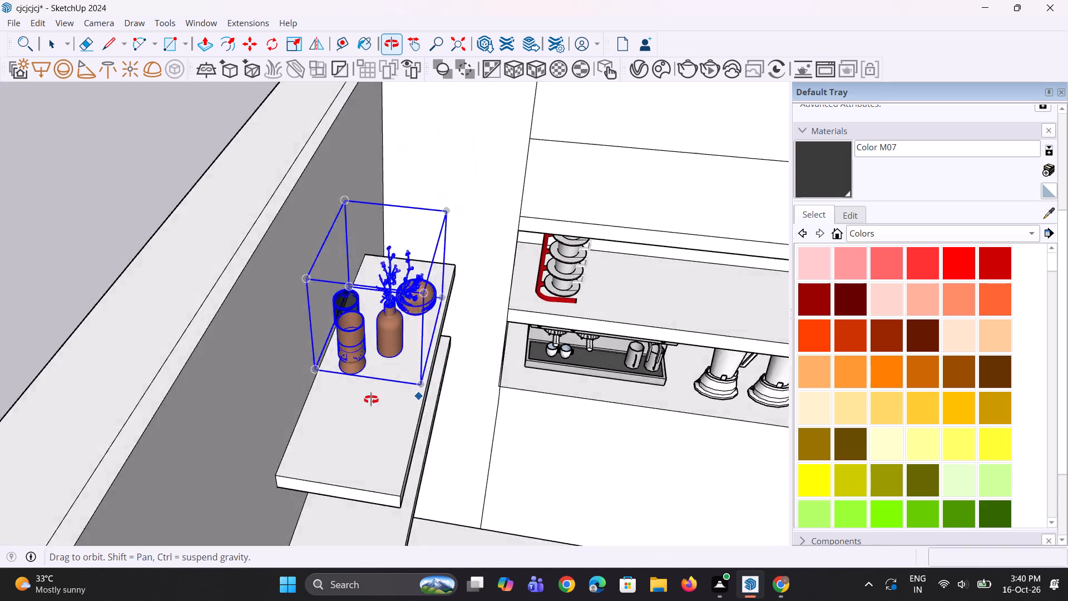
middle_click_drag(371, 400, 281, 388)
scroll(296, 375, "down", 3)
scroll(283, 354, "up", 6)
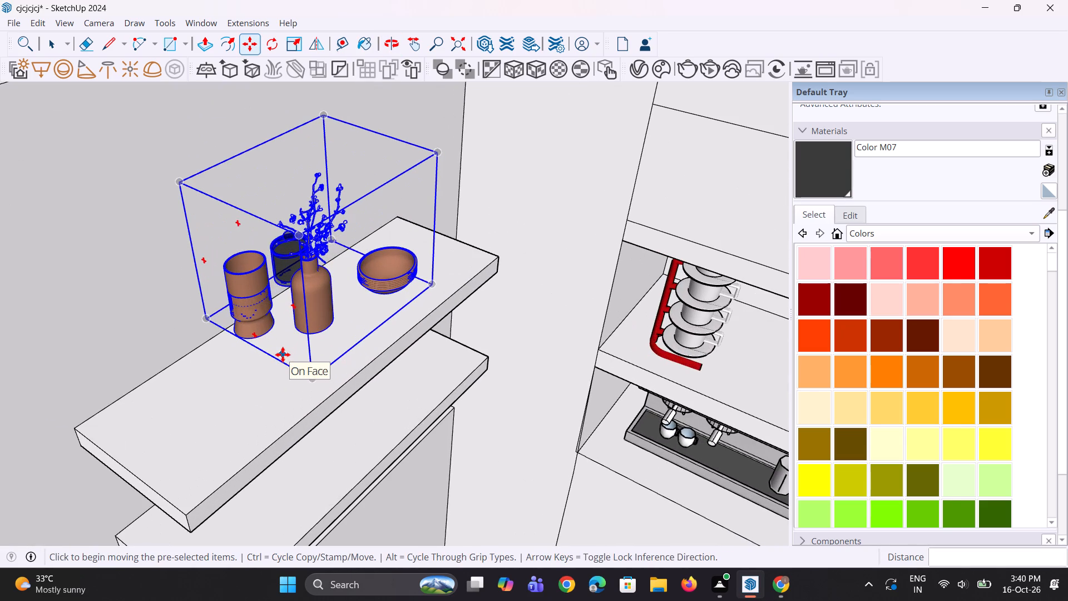
key("m")
left_click(317, 376)
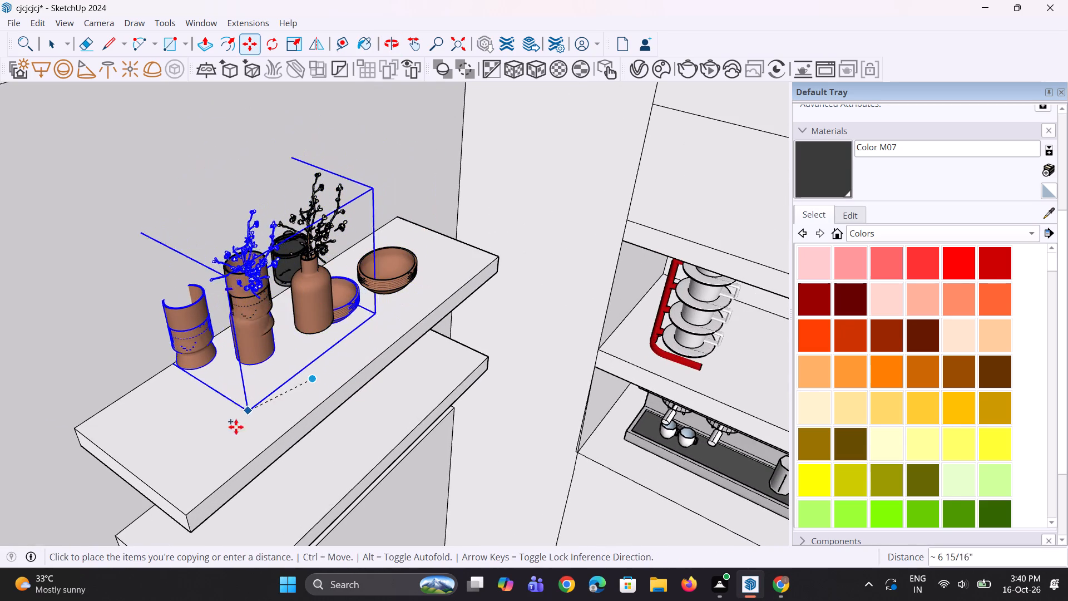
left_click(173, 483)
Move the original décor set about 8 11/16" along the upper side shelf, away from the copy toward the back-wall end.
scroll(268, 402, "down", 5)
middle_click_drag(289, 403, 145, 432)
key("space")
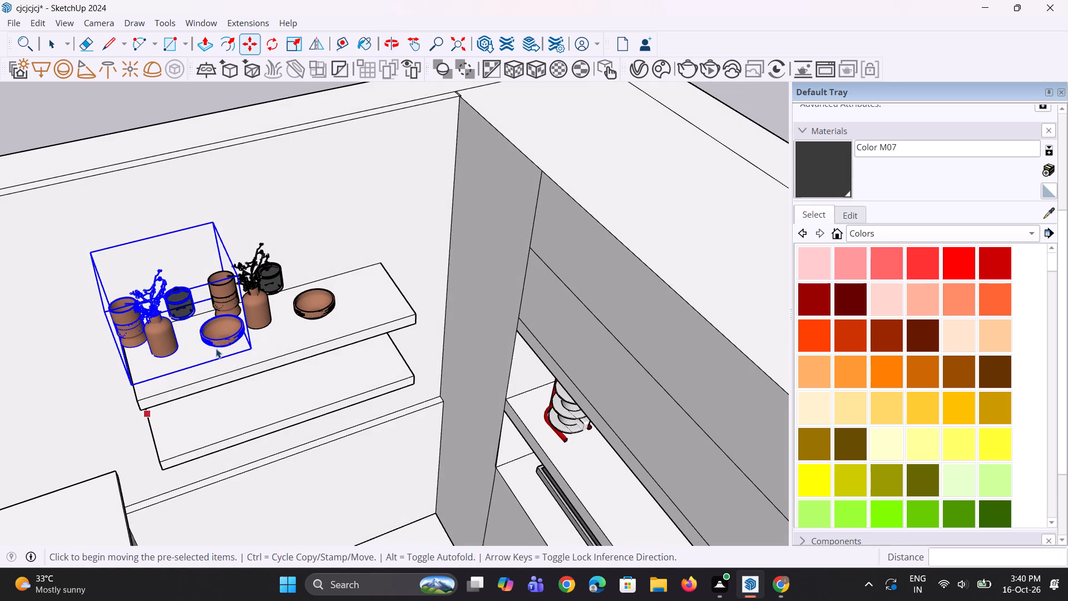
key("space")
left_click(251, 316)
scroll(268, 322, "up", 2)
key("m")
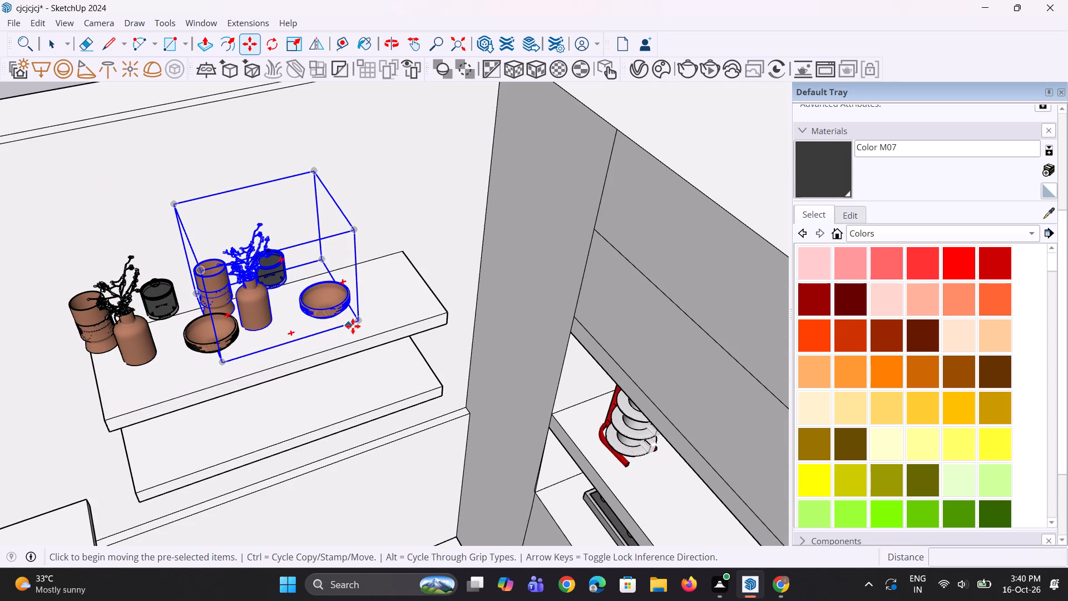
left_click(362, 320)
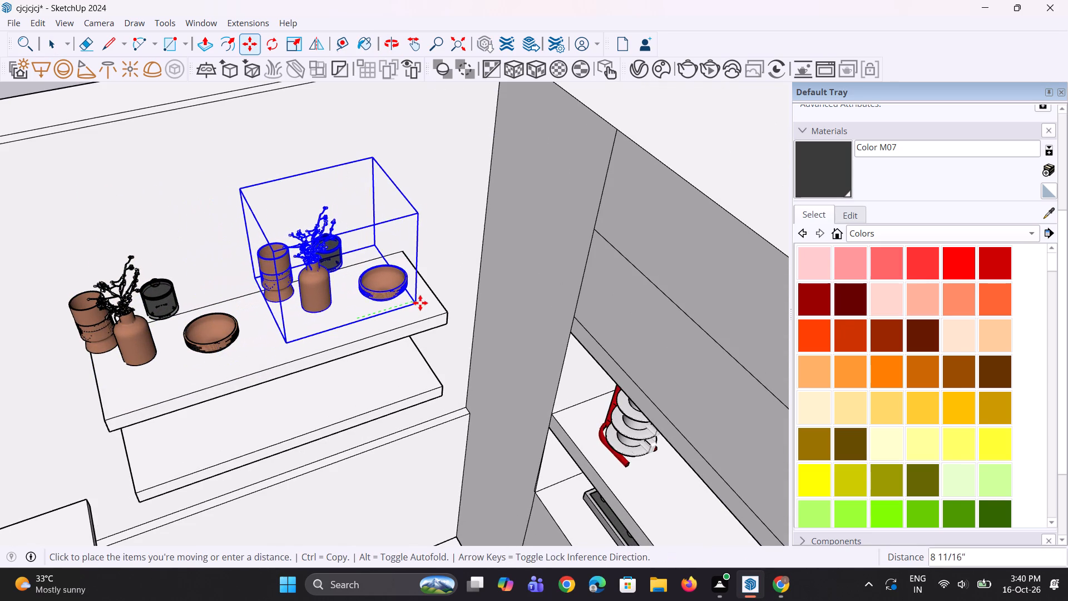
left_click(420, 303)
middle_click_drag(316, 328, 388, 328)
scroll(334, 348, "up", 4)
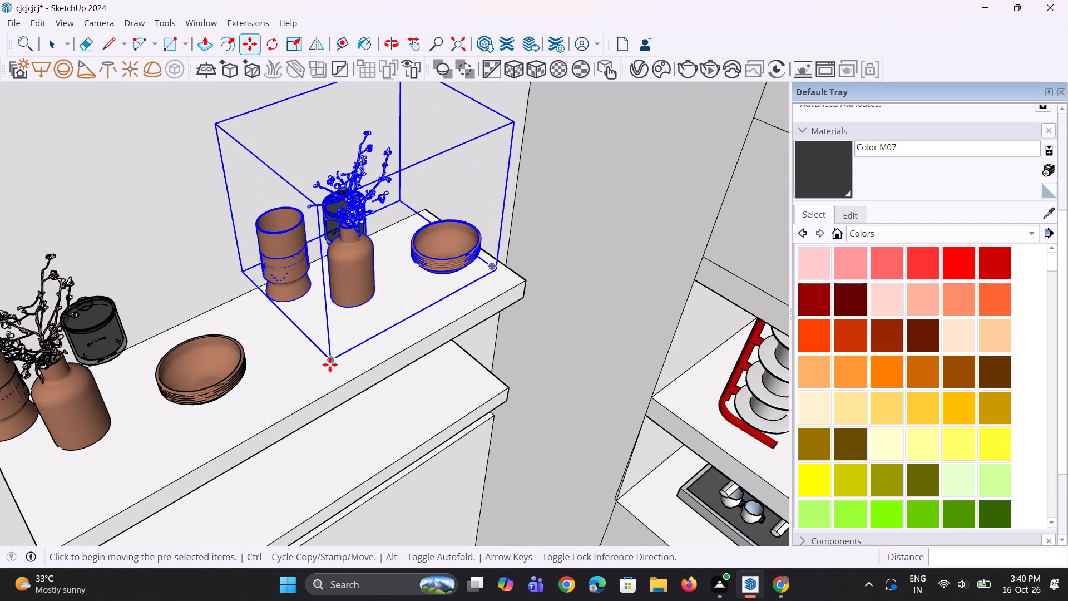
Nudge the back-wall-end décor set slightly toward the long front edge of the upper side shelf.
left_click(330, 364)
left_click(340, 371)
scroll(338, 356, "down", 5)
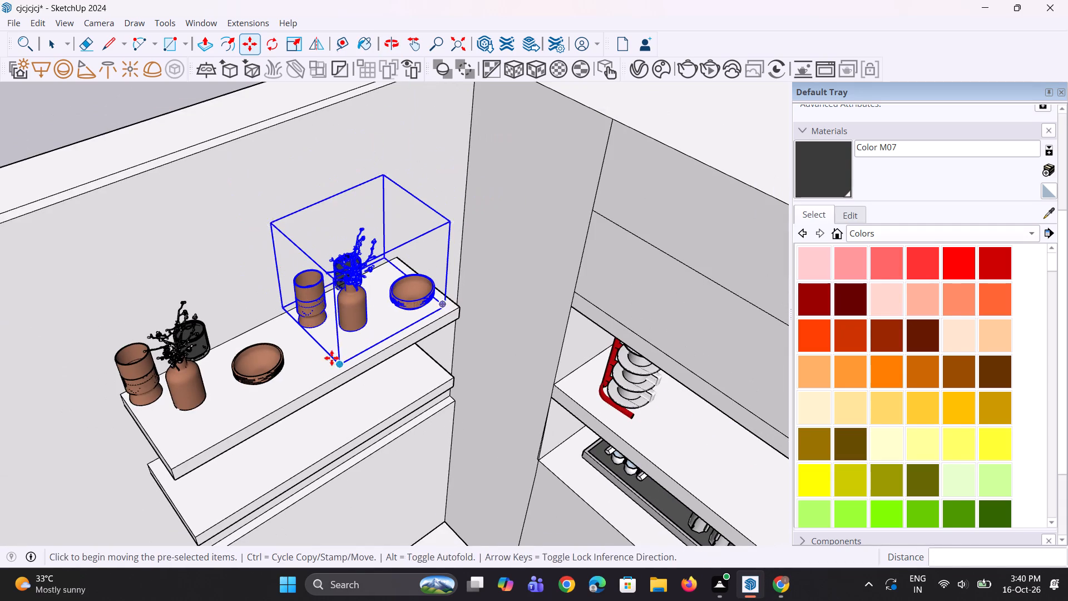
Move the near-end décor set about 1 3/8" toward the long front edge of the upper side shelf.
key("space")
key("space")
left_click(251, 375)
scroll(255, 382, "up", 2)
key("m")
scroll(274, 382, "up", 3)
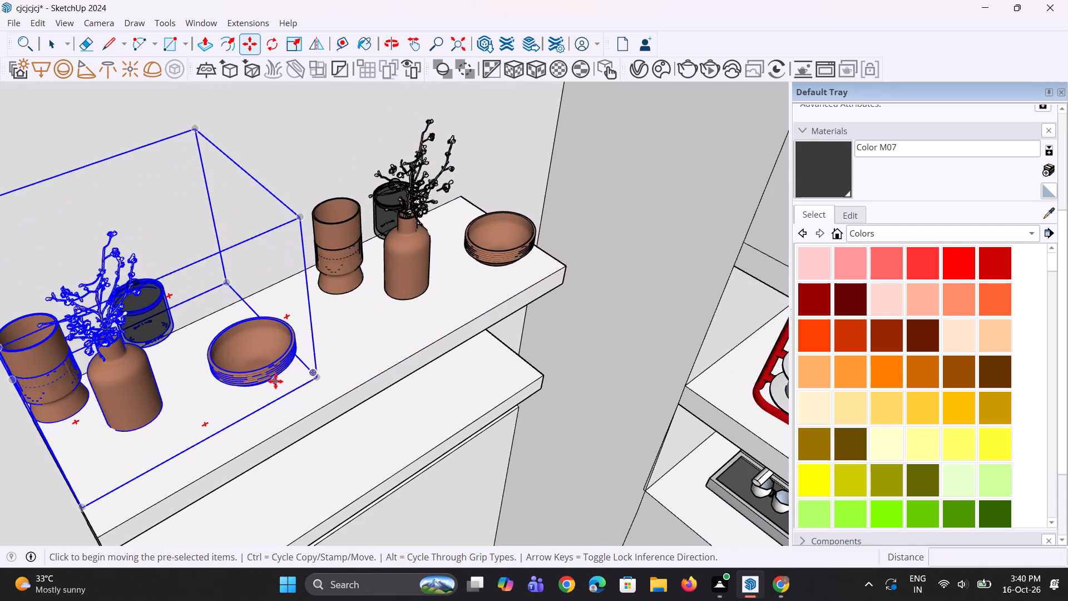
scroll(275, 381, "up", 2)
left_click(322, 377)
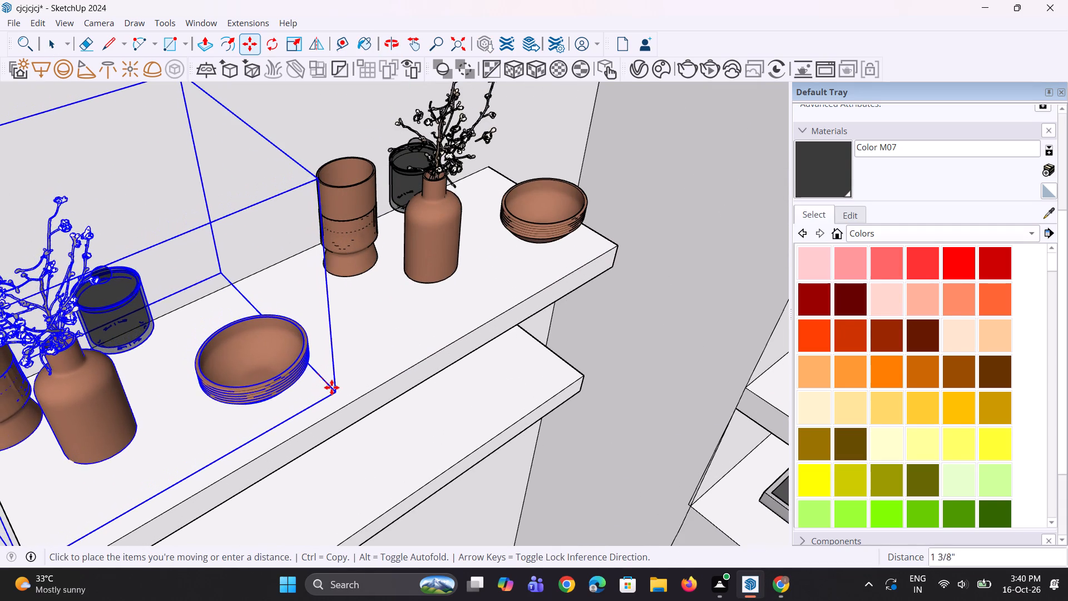
left_click(333, 391)
Move the near-end décor set a little over 2 3/16" along the upper side shelf toward the other set, then deselect it.
scroll(360, 383, "down", 6)
middle_click_drag(373, 381, 424, 395)
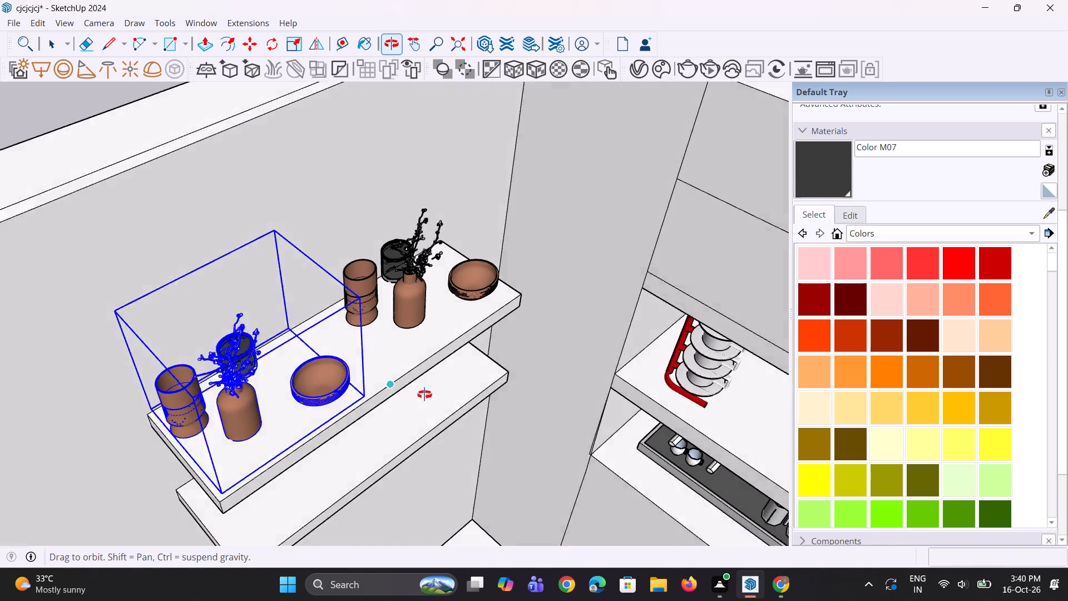
middle_click_drag(424, 395, 500, 405)
key("space")
key("space")
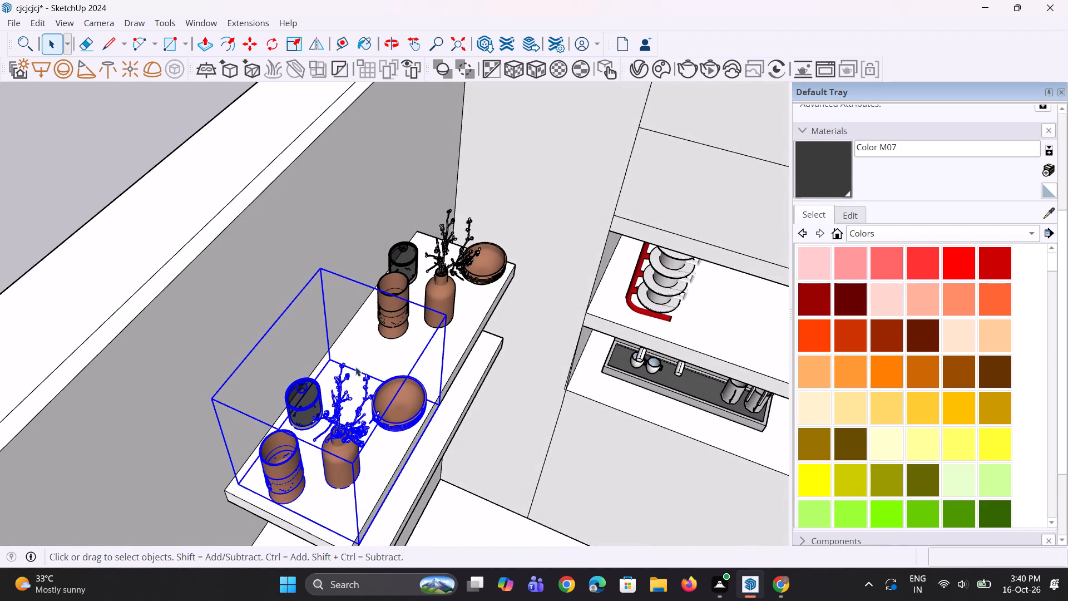
scroll(411, 408, "up", 4)
key("m")
scroll(449, 421, "up", 1)
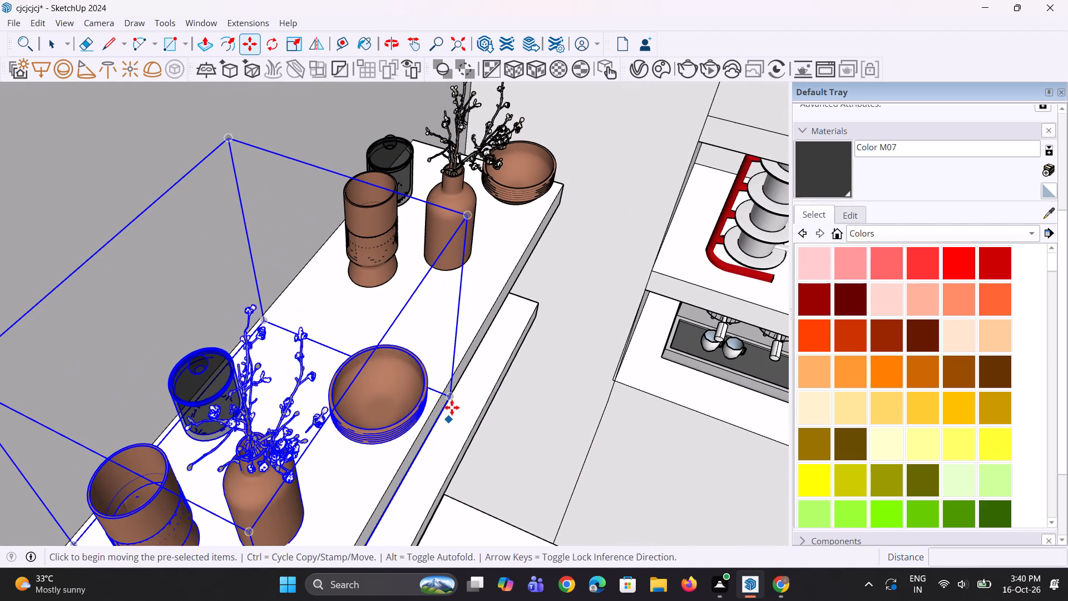
left_click(451, 403)
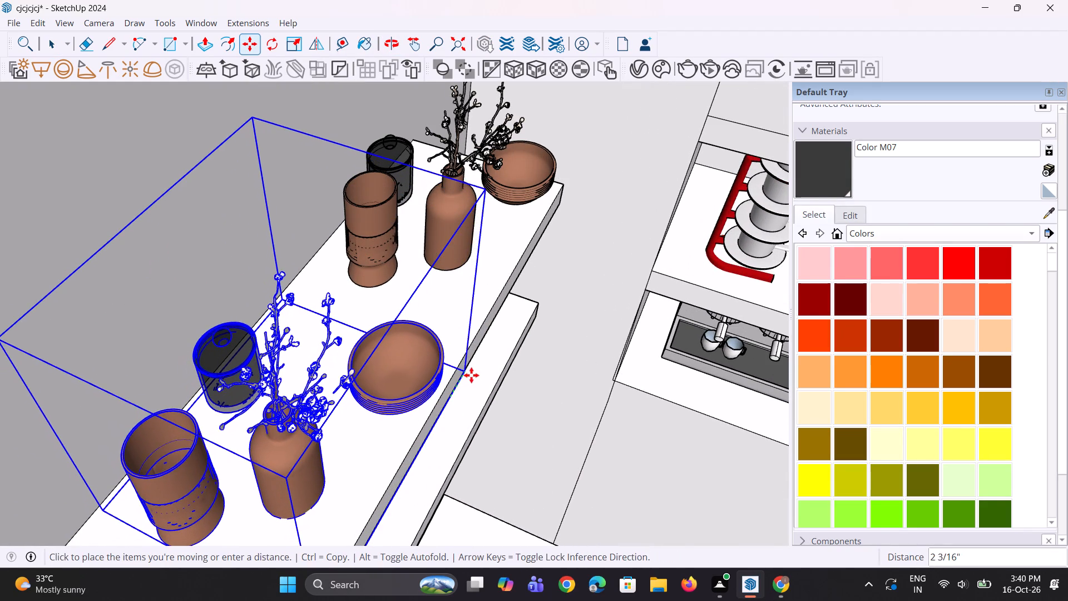
left_click(473, 369)
key("space")
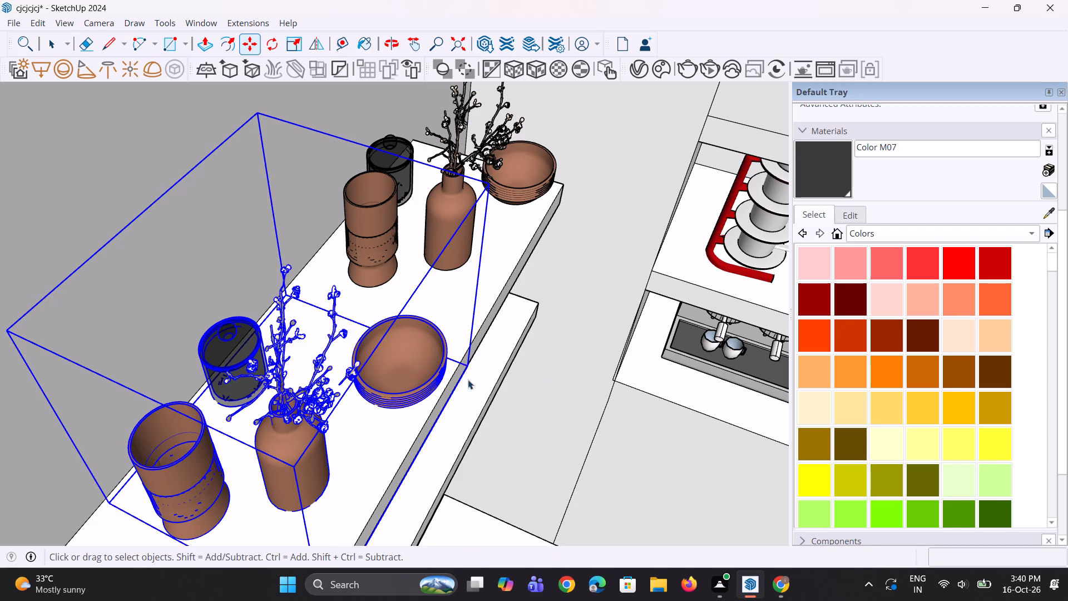
key("space")
scroll(455, 390, "down", 8)
middle_click_drag(441, 390, 184, 374)
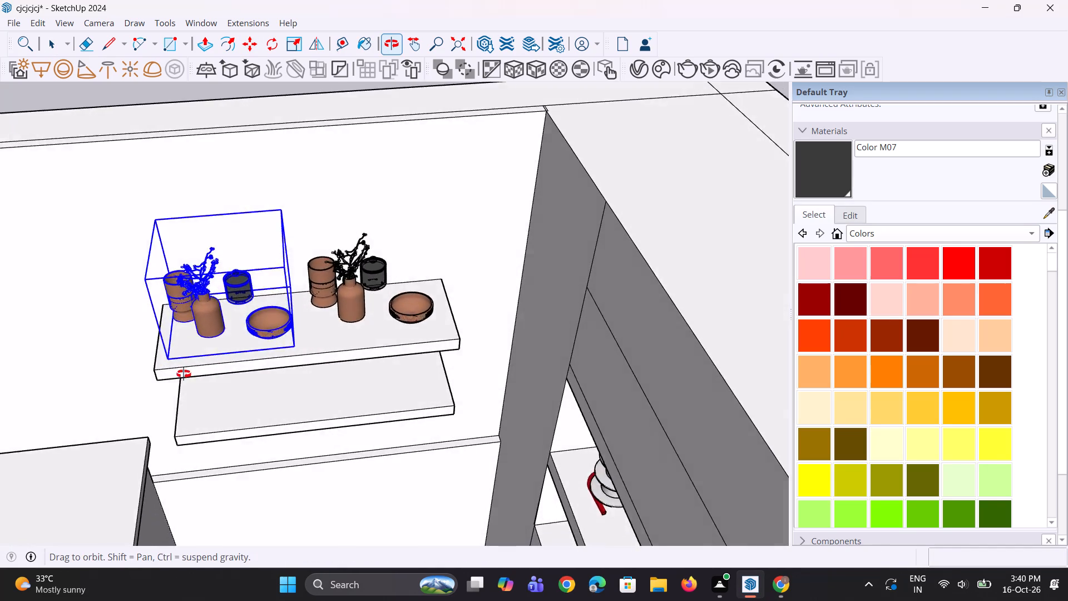
middle_click_drag(184, 374, 247, 393)
key("space")
left_click(217, 135)
Lower both floating décor sets together by about 3 1/4" so they rest on the upper side shelf.
scroll(277, 326, "down", 4)
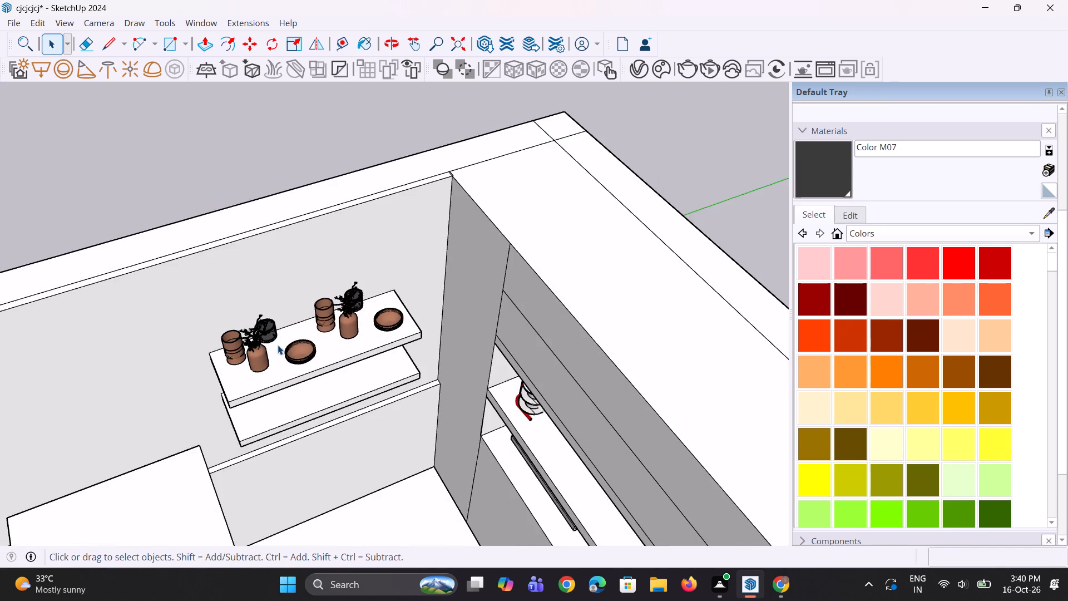
middle_click_drag(253, 376, 416, 238)
scroll(366, 334, "down", 4)
scroll(432, 285, "up", 3)
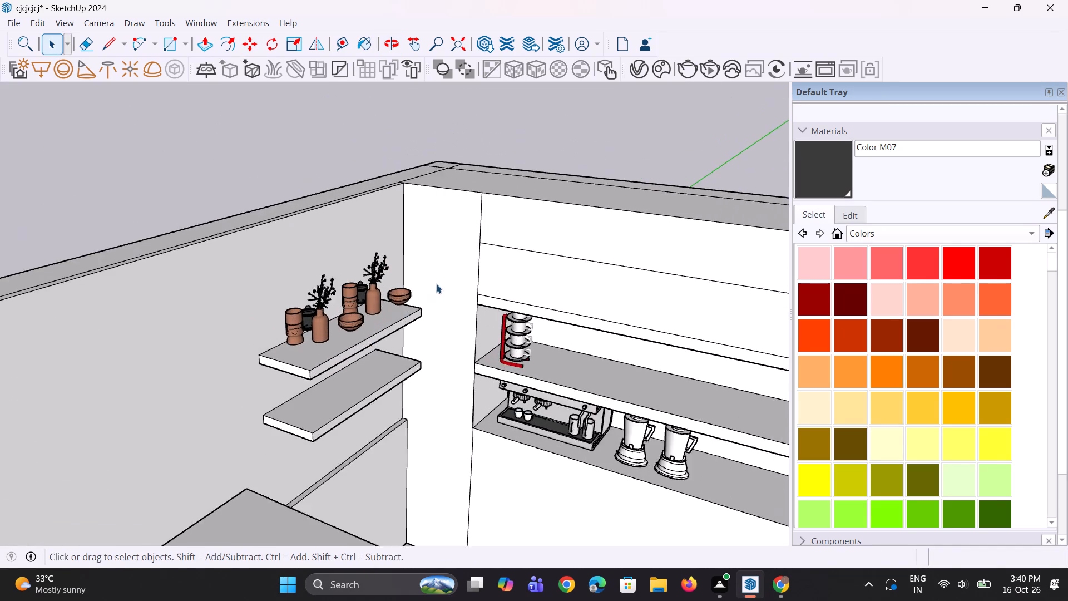
middle_click_drag(432, 285, 275, 226)
scroll(264, 297, "up", 3)
left_click(271, 285)
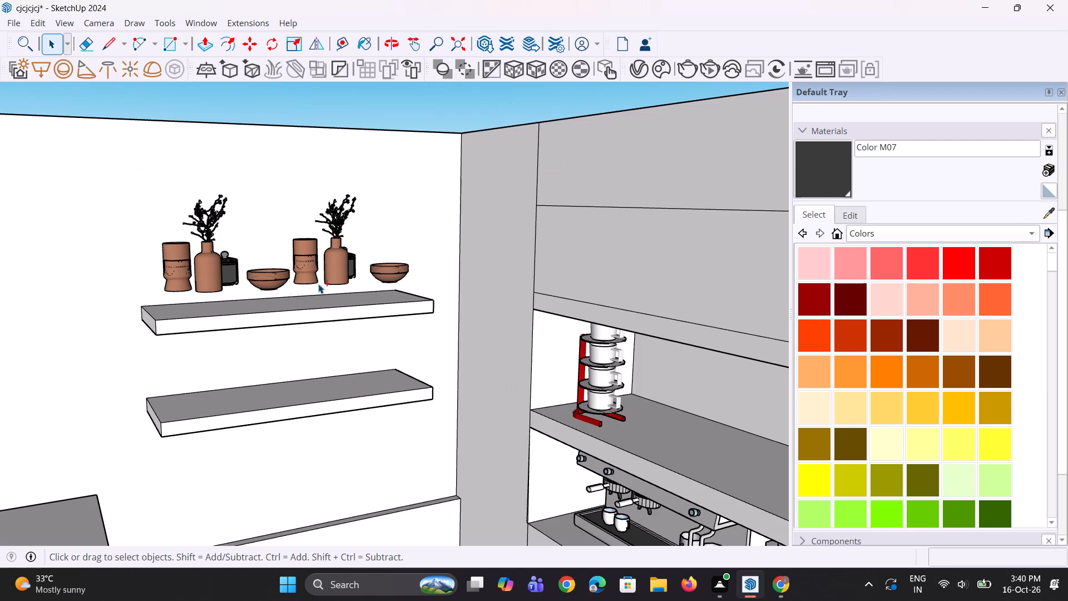
scroll(340, 283, "up", 3, "ctrl")
left_click(344, 276, "ctrl")
scroll(376, 344, "down", 4)
middle_click_drag(378, 344, 362, 351)
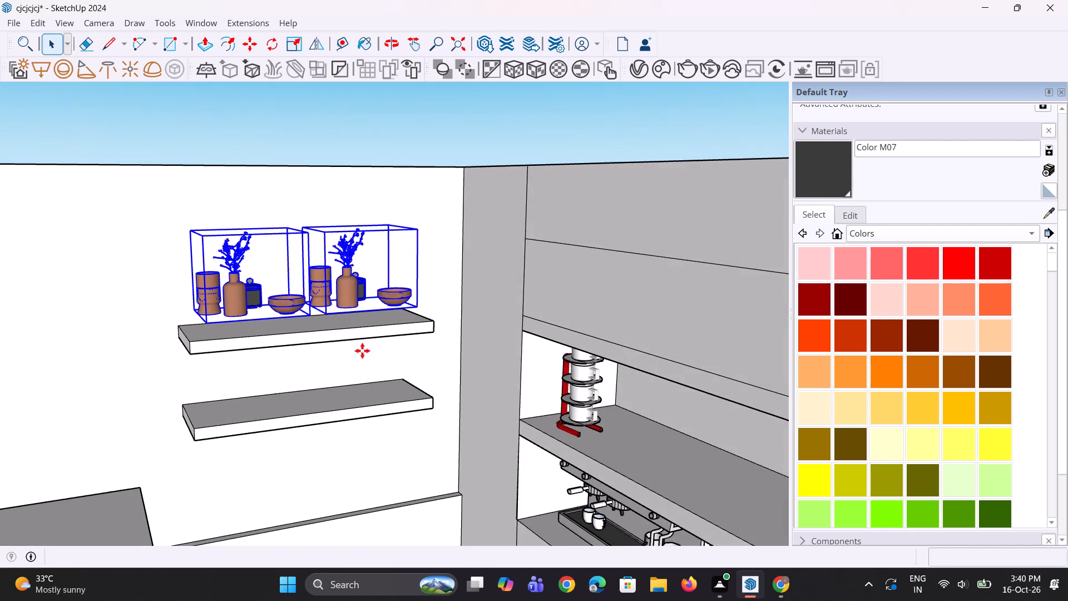
key("m")
scroll(362, 351, "up", 5)
left_click(442, 287)
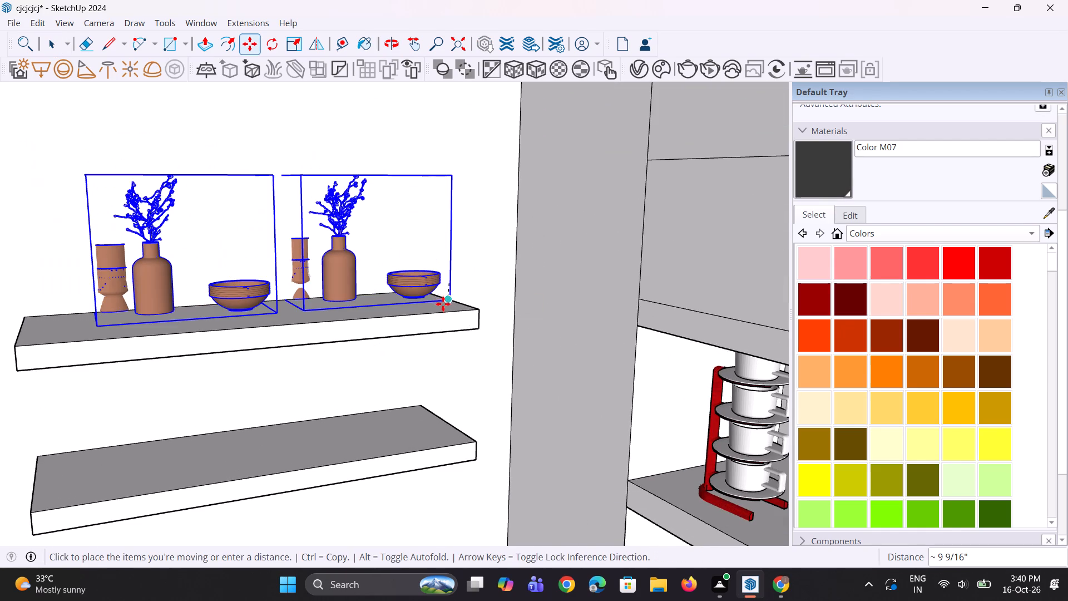
left_click(444, 307)
scroll(441, 366, "down", 4)
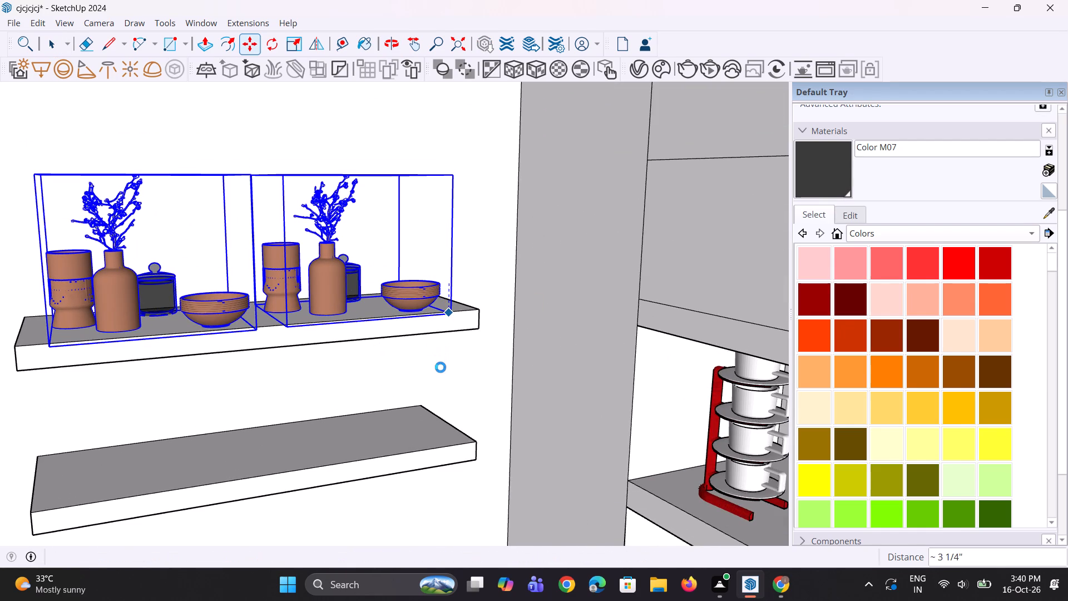
scroll(441, 367, "down", 1)
scroll(353, 426, "down", 2)
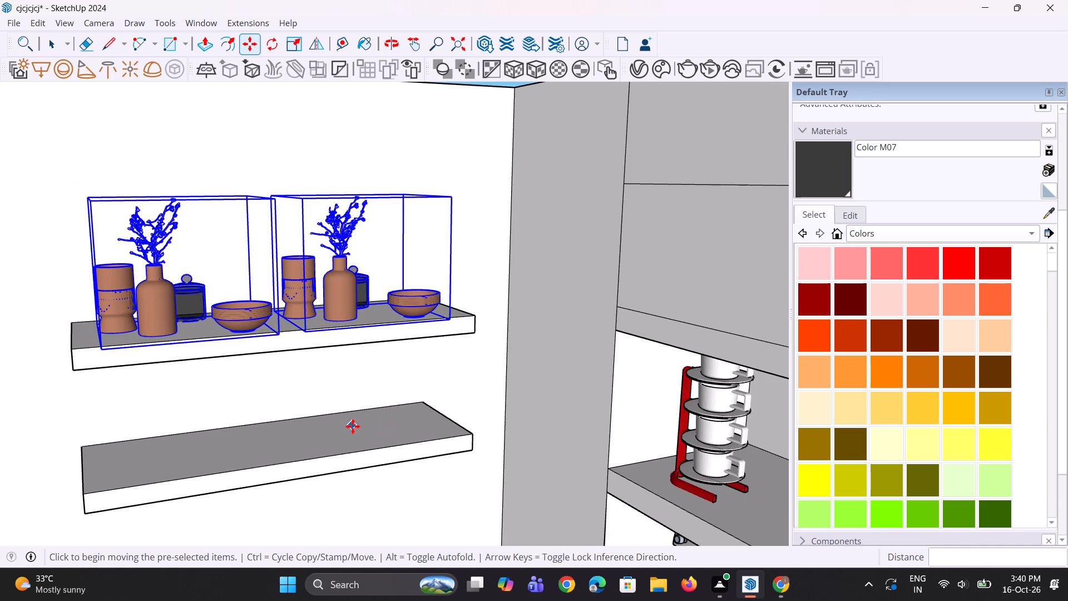
scroll(353, 426, "down", 7)
key("space")
left_click(367, 183)
Save the model.
scroll(343, 301, "up", 1)
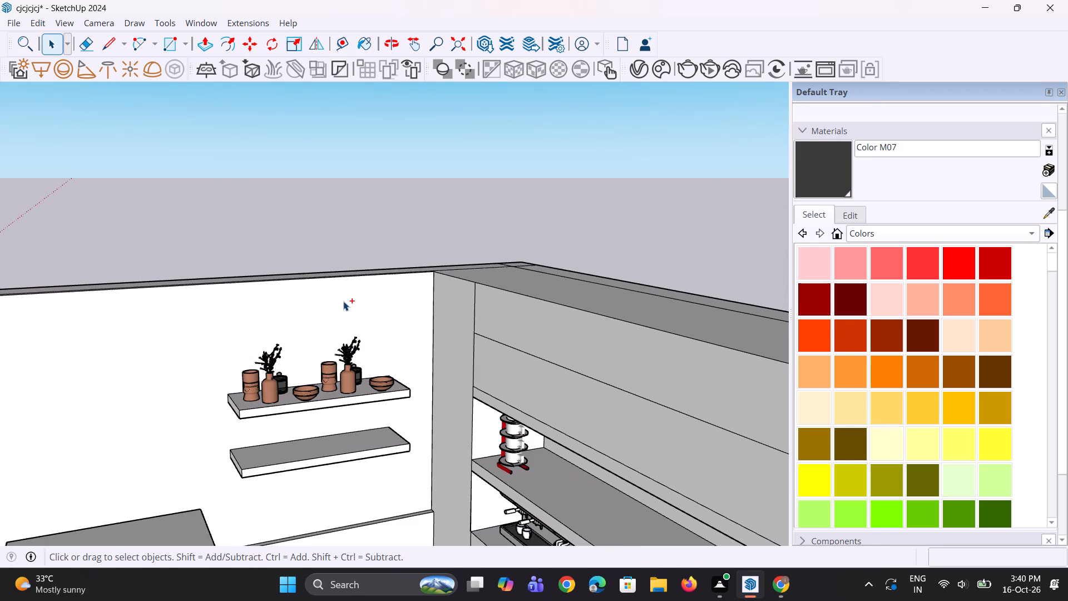
key("ctrl+s")
Stretch both décor sets vertically together by a blue-axis scale of about 1.8.
scroll(268, 388, "up", 1)
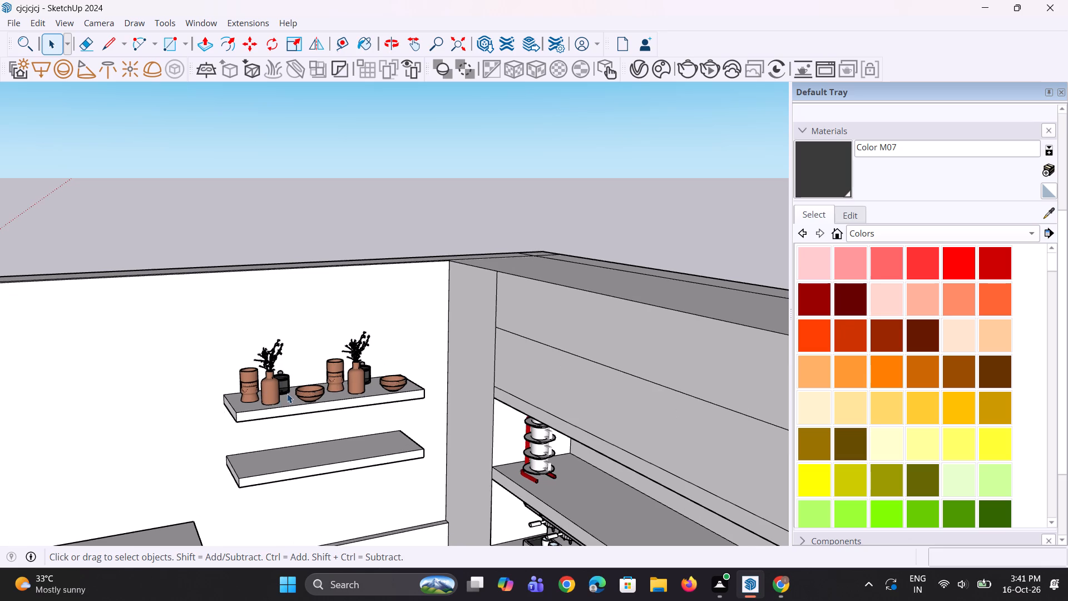
left_click(276, 400)
scroll(422, 372, "up", 3)
left_click(343, 382, "ctrl")
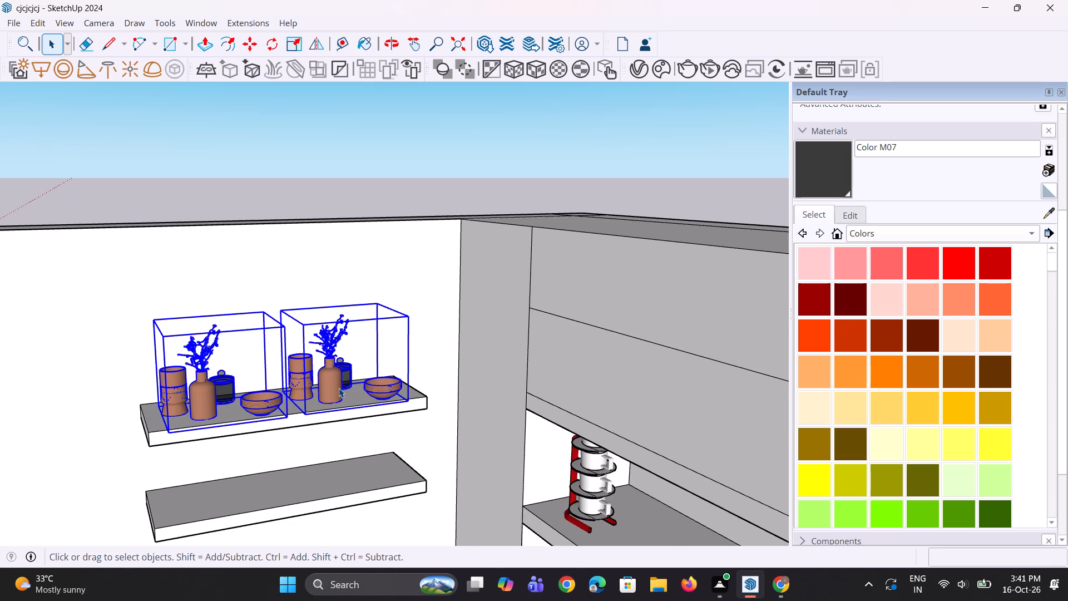
key("s")
scroll(327, 341, "up", 2)
left_click(273, 312)
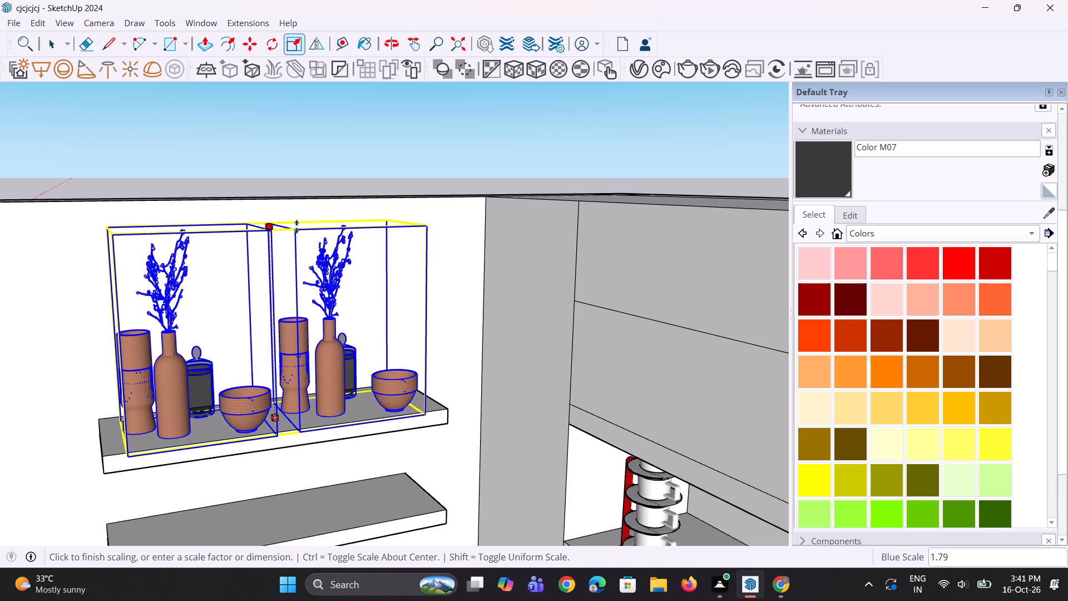
left_click(296, 235)
key("space")
key("space")
left_click(343, 150)
Look over the side shelves, the café interior and the gathered props outside to find the next item to place.
scroll(224, 389, "down", 1)
middle_click_drag(229, 389, 300, 380)
scroll(308, 382, "down", 10)
middle_click_drag(301, 418, 432, 426)
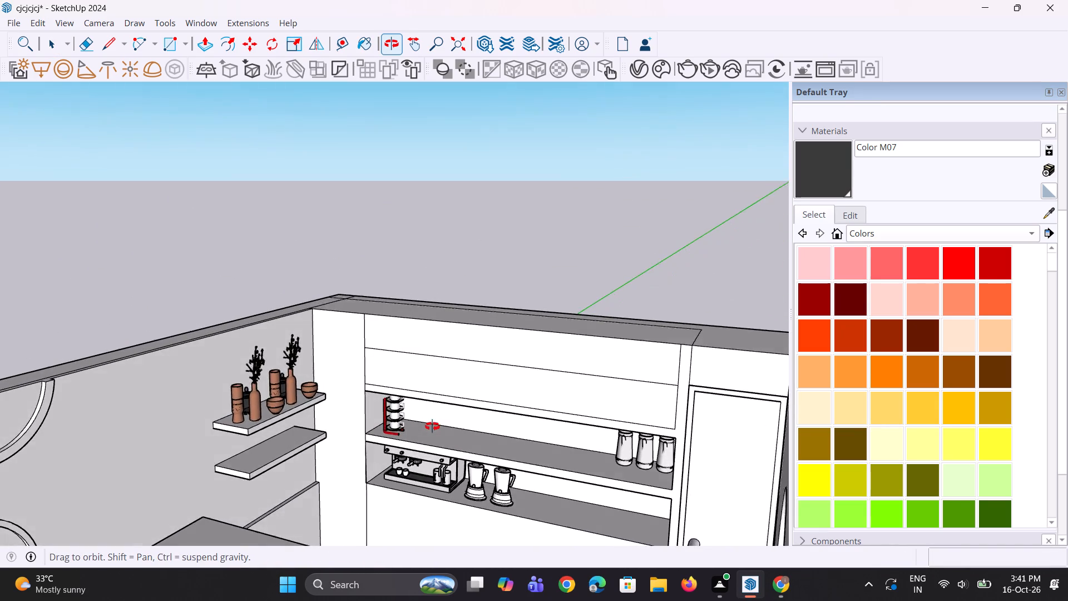
middle_click_drag(432, 426, 329, 434)
scroll(332, 433, "up", 1)
scroll(342, 427, "down", 6)
middle_click_drag(295, 444, 491, 427)
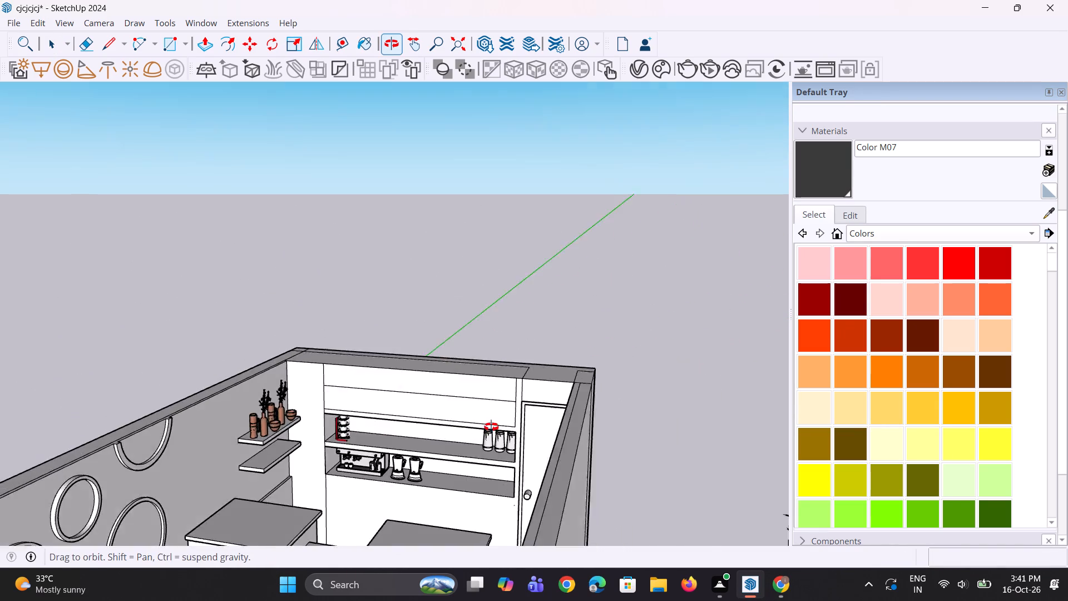
middle_click_drag(491, 427, 501, 425)
scroll(417, 461, "down", 13)
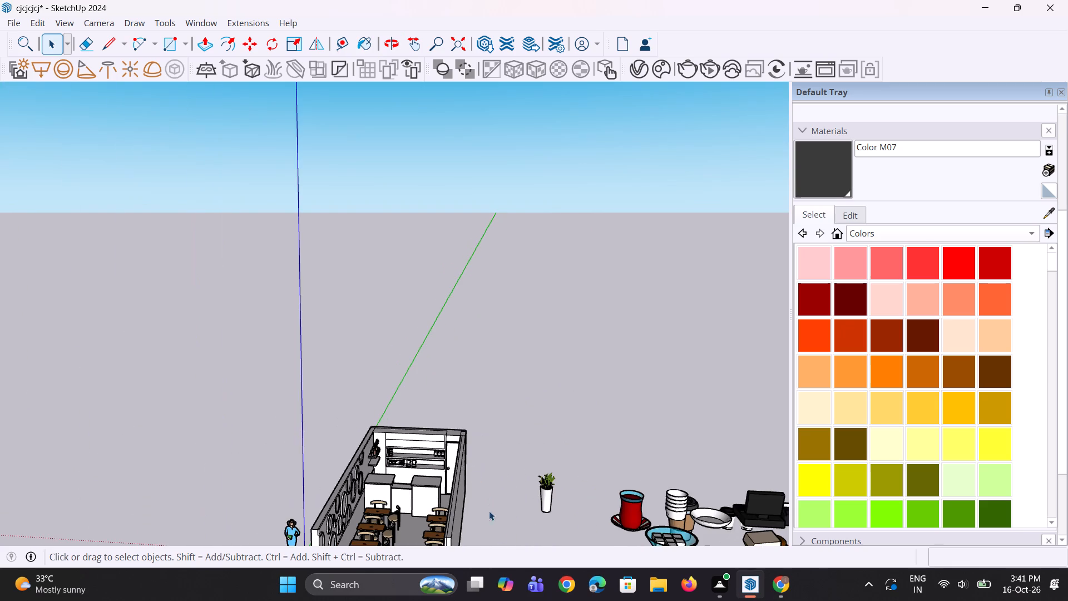
scroll(533, 506, "up", 4)
left_click(549, 506)
scroll(533, 445, "down", 4)
left_click(562, 389)
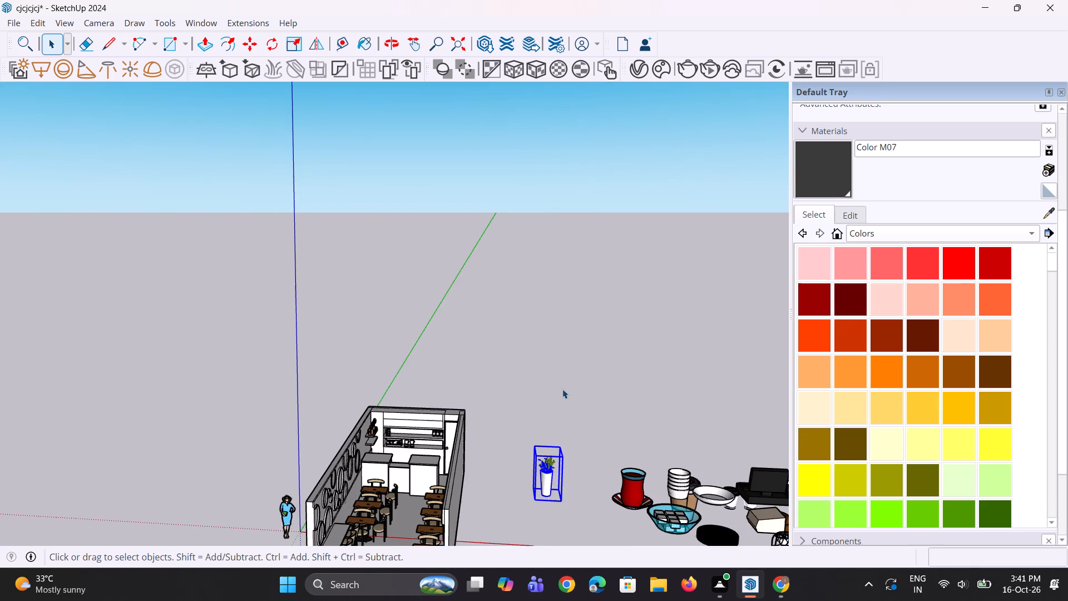
scroll(522, 371, "down", 6)
scroll(709, 461, "up", 7)
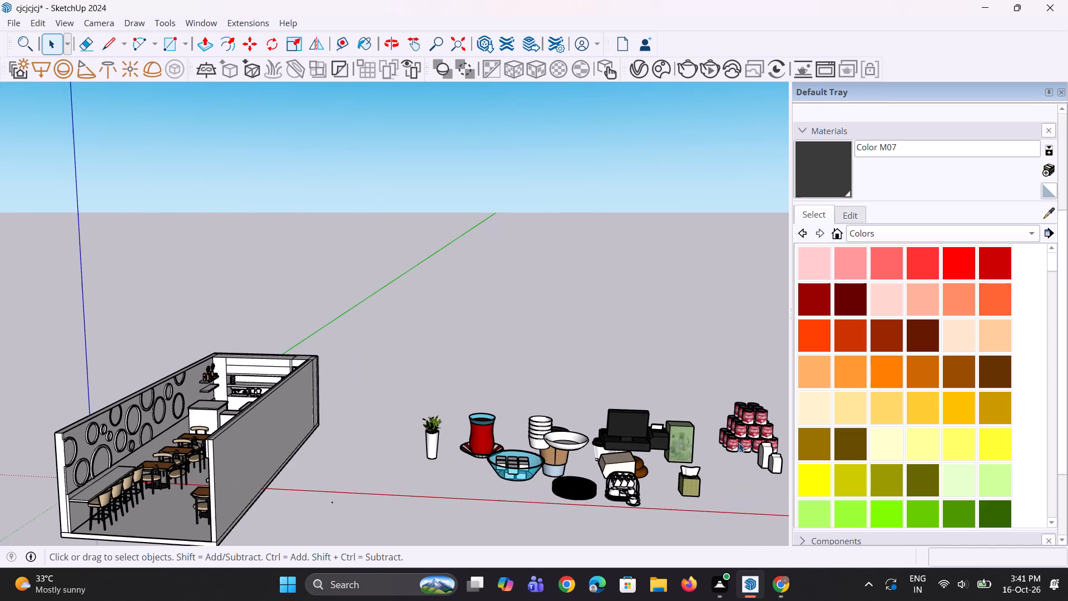
Move the stack of red milk tins about 63' 9" from the gathered props into the café, at the back-wall shelves.
left_click(739, 442)
key("n")
key("m")
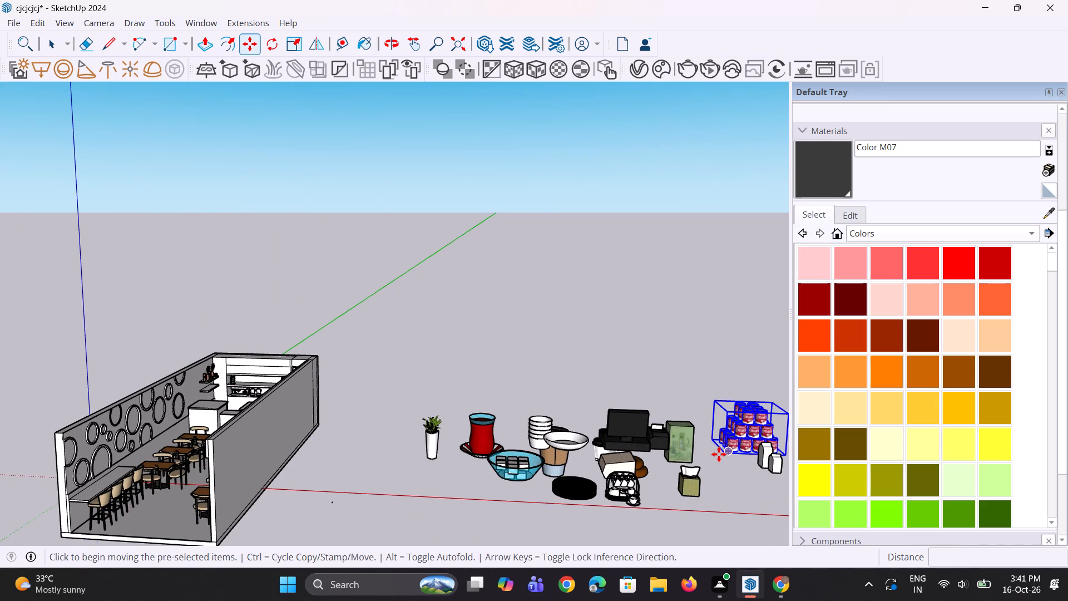
left_click(719, 454)
scroll(694, 492, "down", 9)
scroll(334, 472, "up", 4)
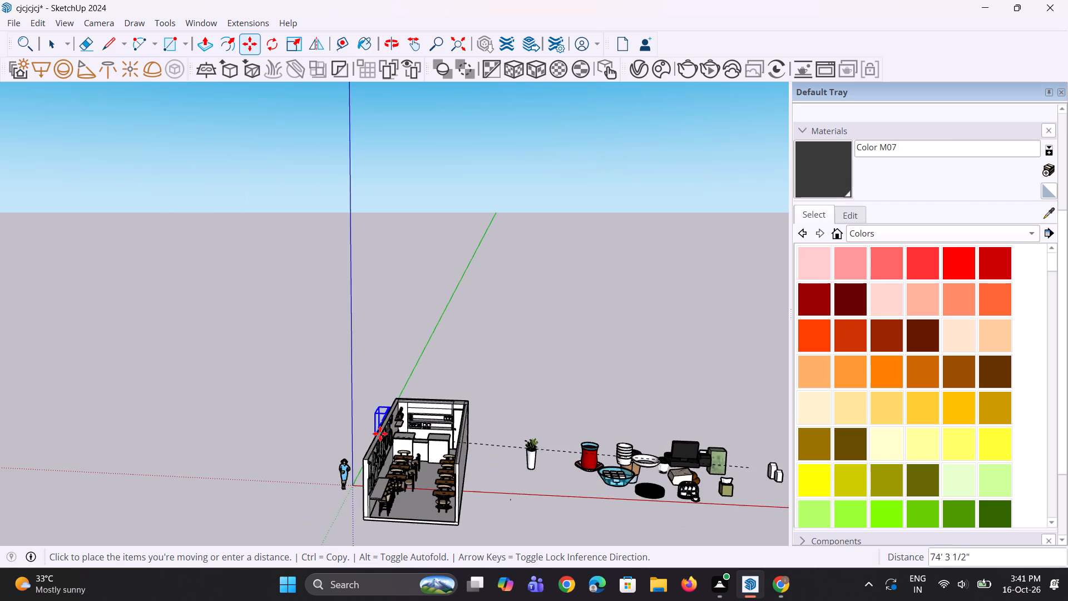
scroll(380, 433, "up", 17)
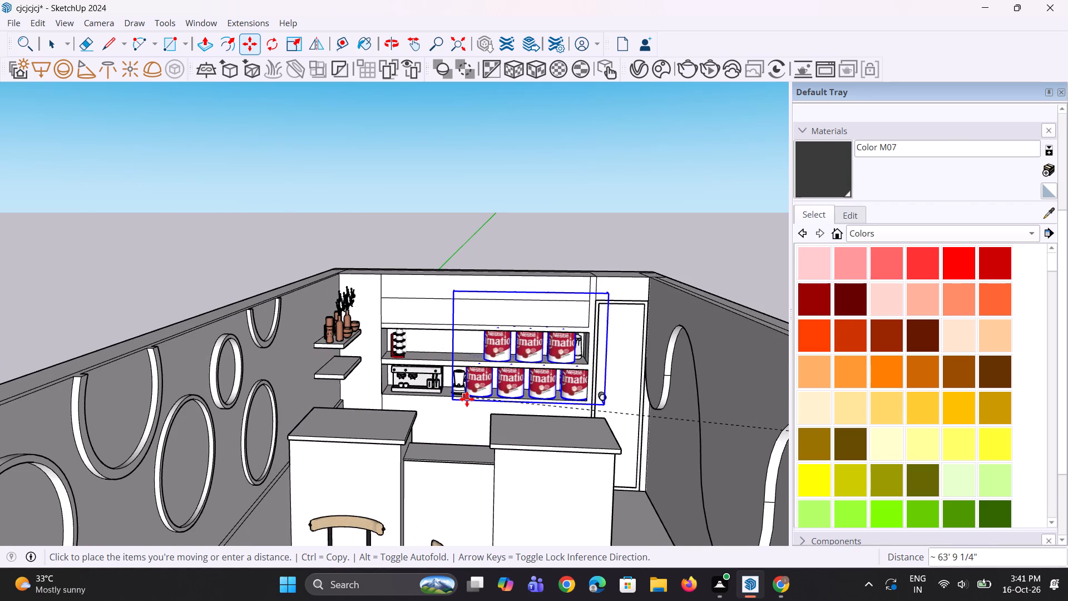
left_click(467, 399)
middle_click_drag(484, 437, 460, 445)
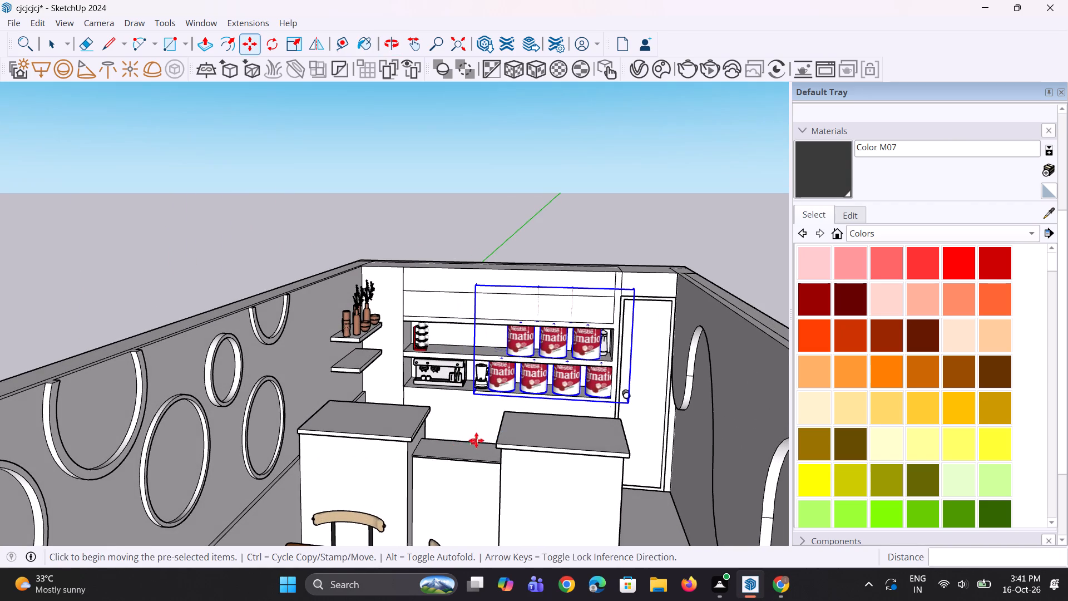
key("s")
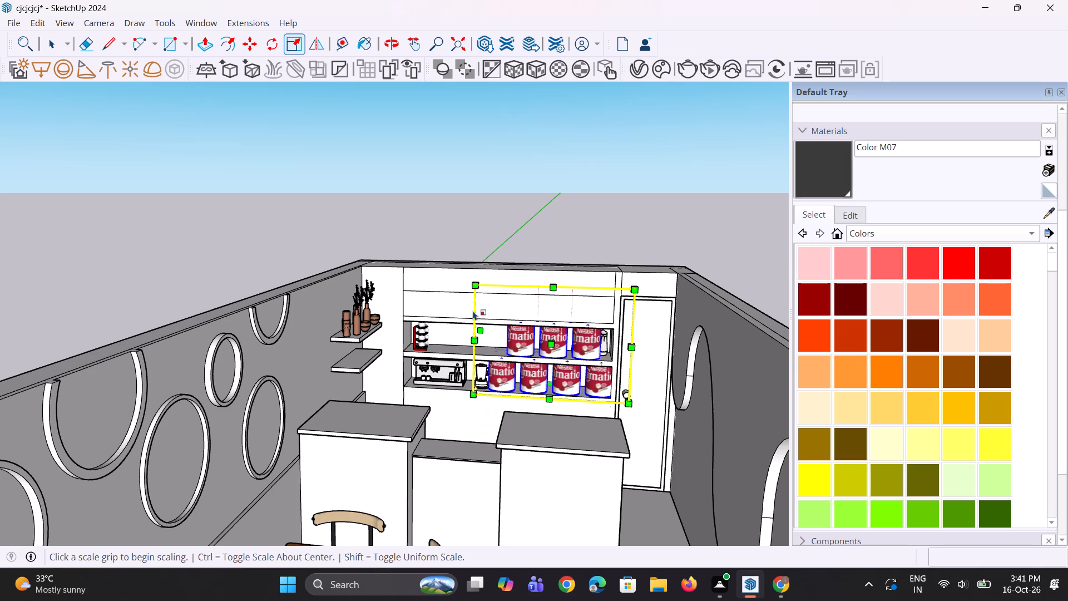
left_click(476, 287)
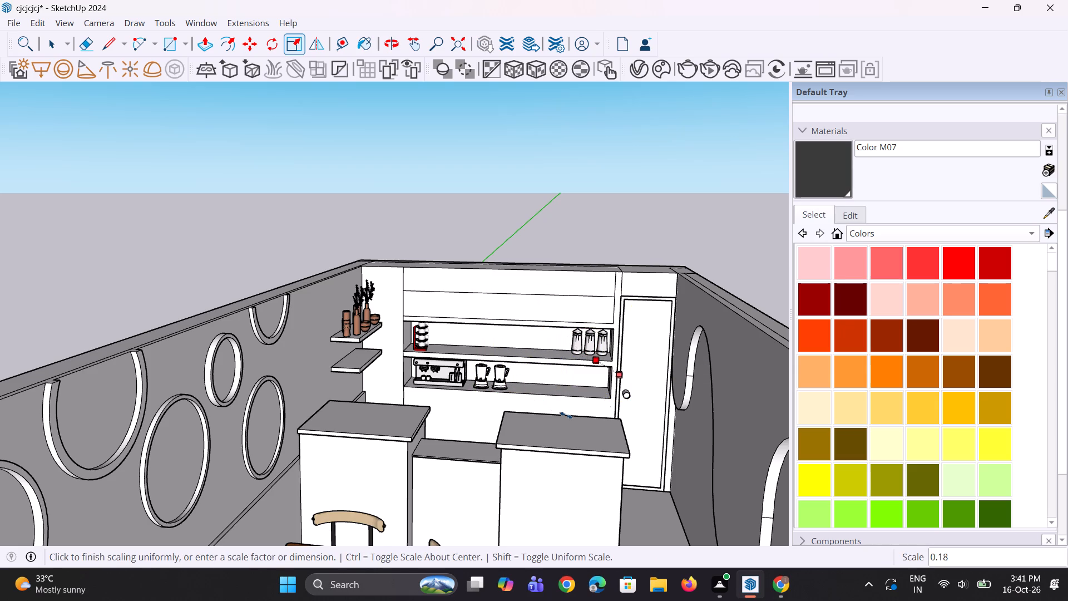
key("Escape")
Move the red milk tin stack about 3' 8 1/2" forward, clear of the back-wall shelves.
middle_click_drag(613, 421, 557, 432)
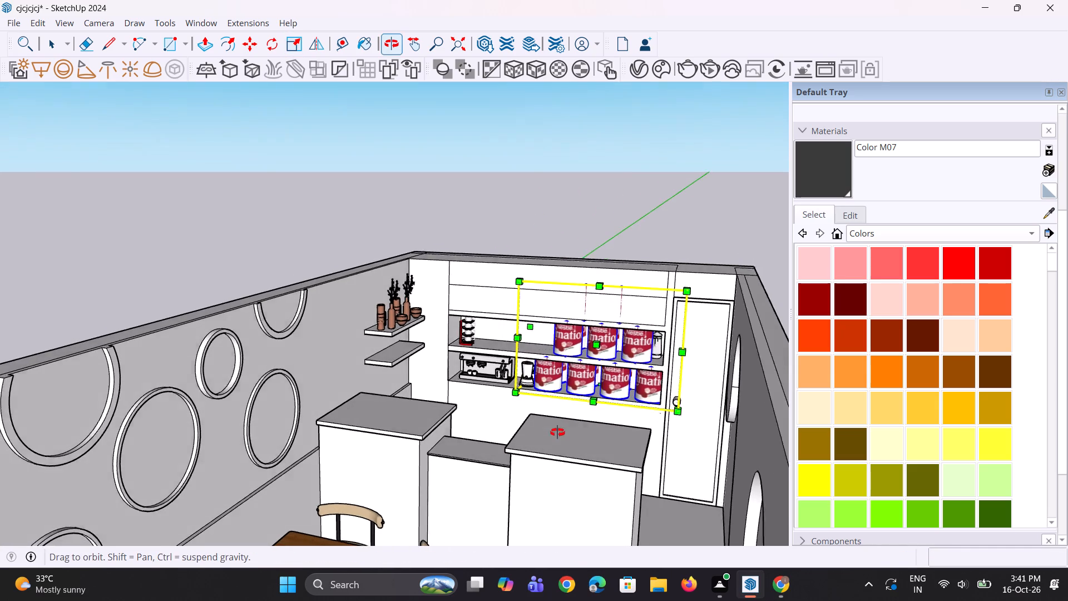
middle_click_drag(557, 432, 558, 435)
key("m")
left_click(678, 409)
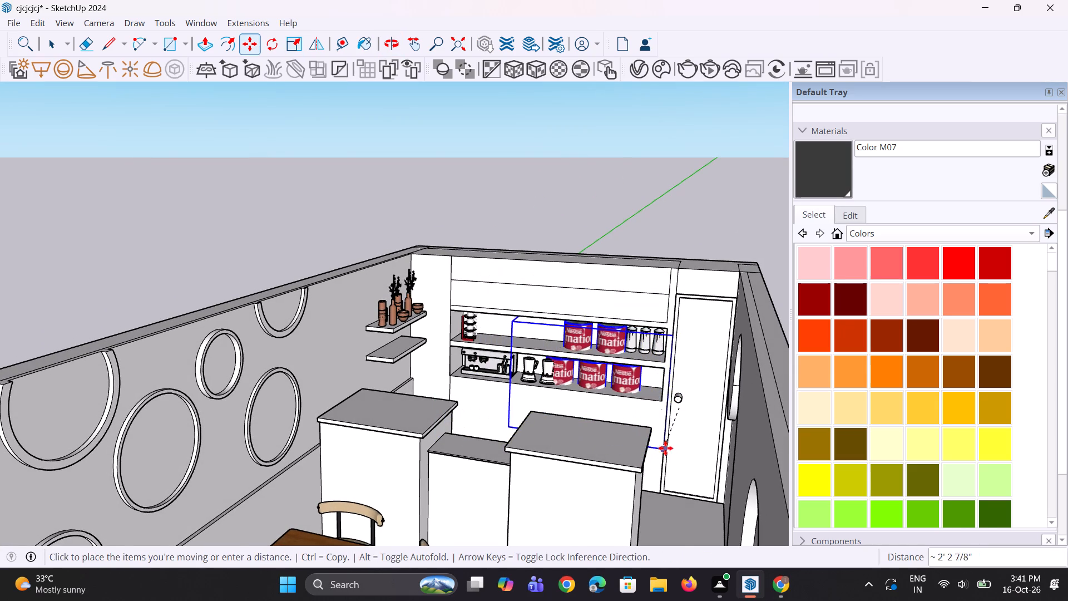
left_click(681, 440)
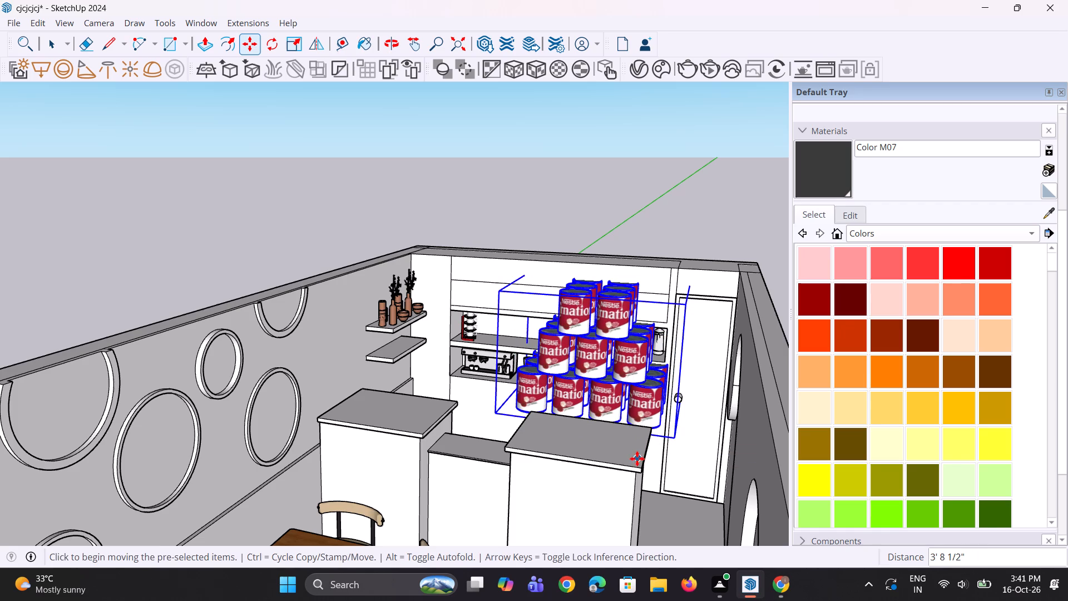
Scale the milk tin stack down uniformly from its corner by a factor of about 0.30.
key("s")
left_click(502, 297)
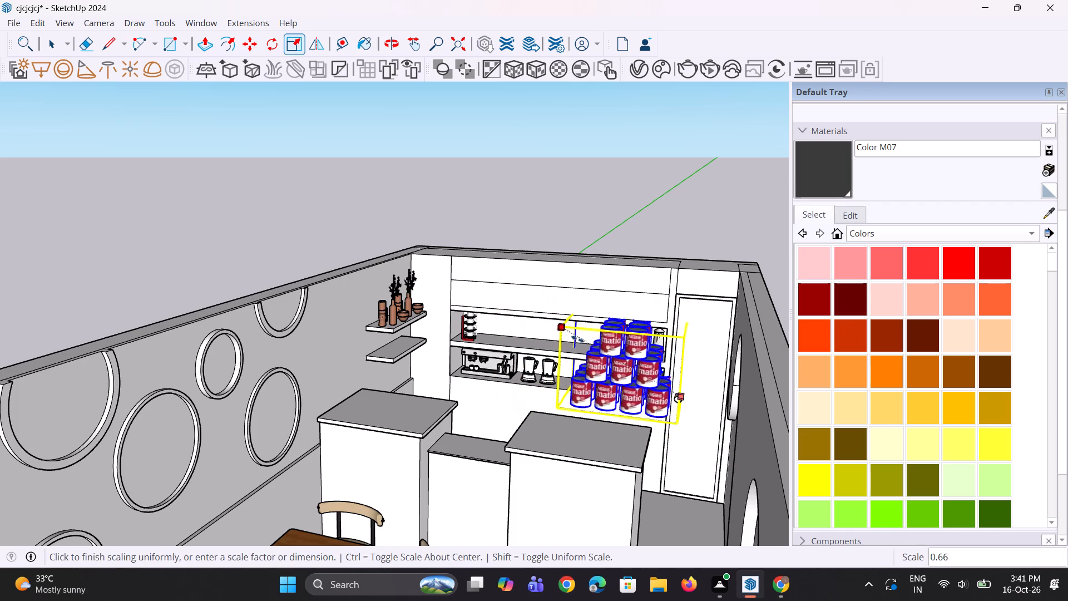
left_click(630, 368)
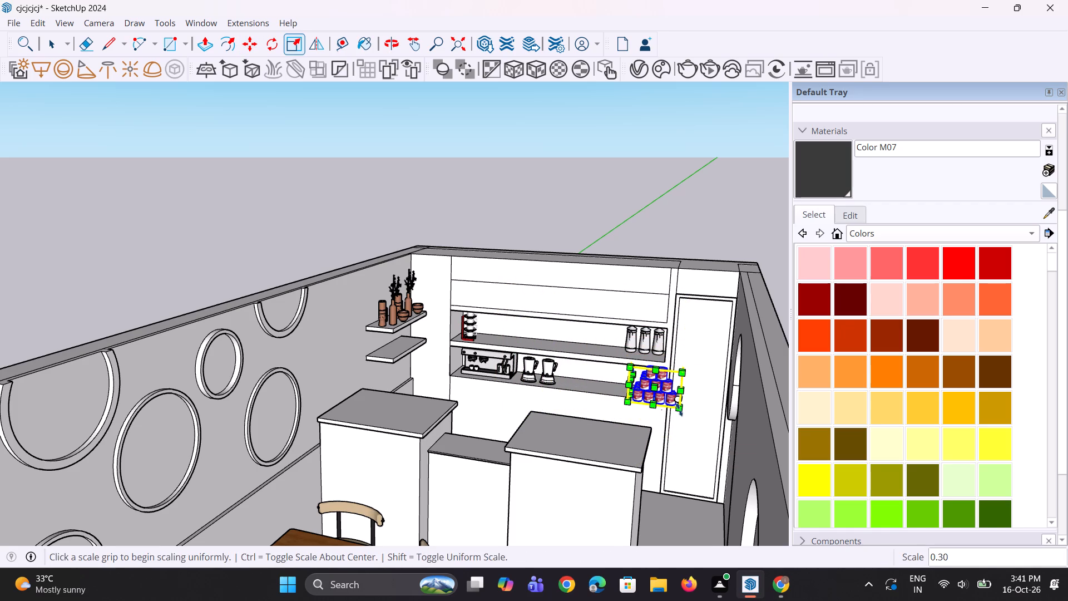
Move the reduced milk tin stack onto the upper back-wall shelf, between the cup rack and the white jugs.
scroll(680, 410, "up", 2)
key("m")
left_click(681, 410)
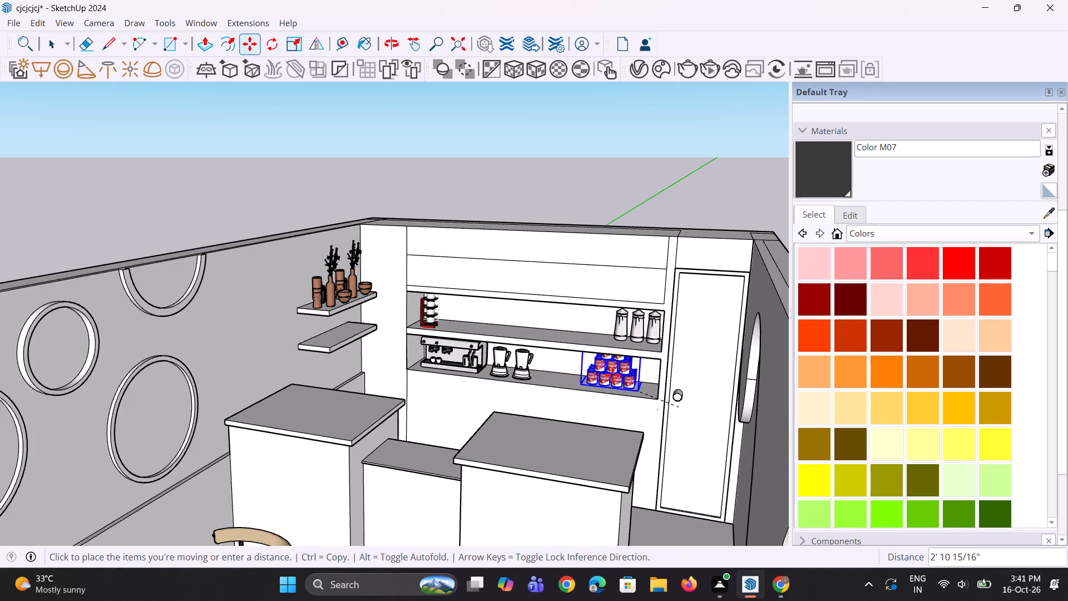
left_click(585, 345)
Slide the milk tin stack about 3' 5" along the upper shelf to sit beside the red cup rack, and deselect it.
scroll(602, 354, "up", 1)
middle_click_drag(606, 355, 627, 298)
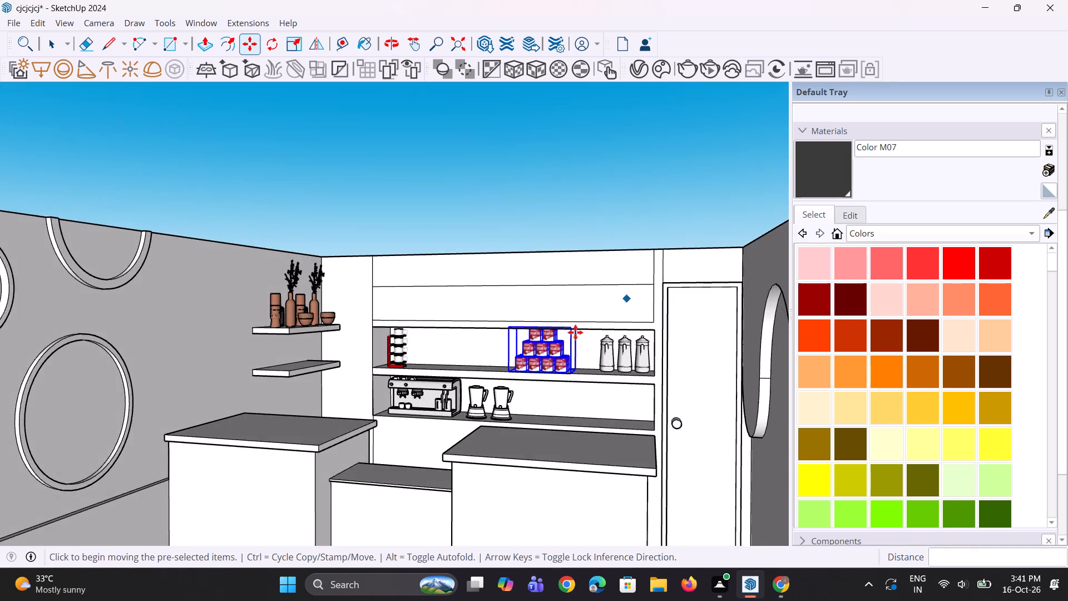
scroll(543, 364, "up", 12)
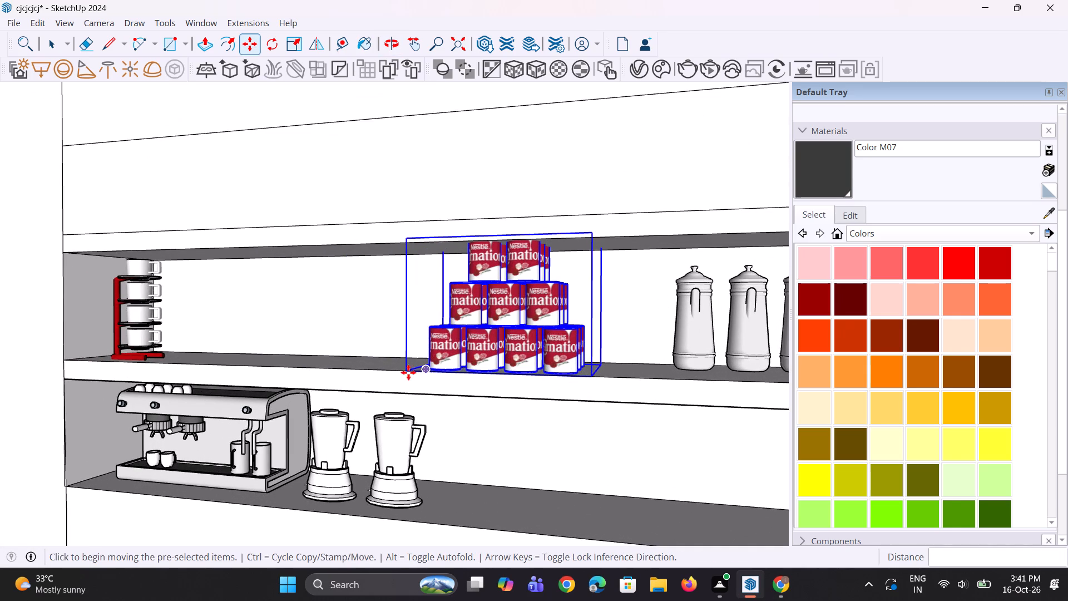
left_click(406, 371)
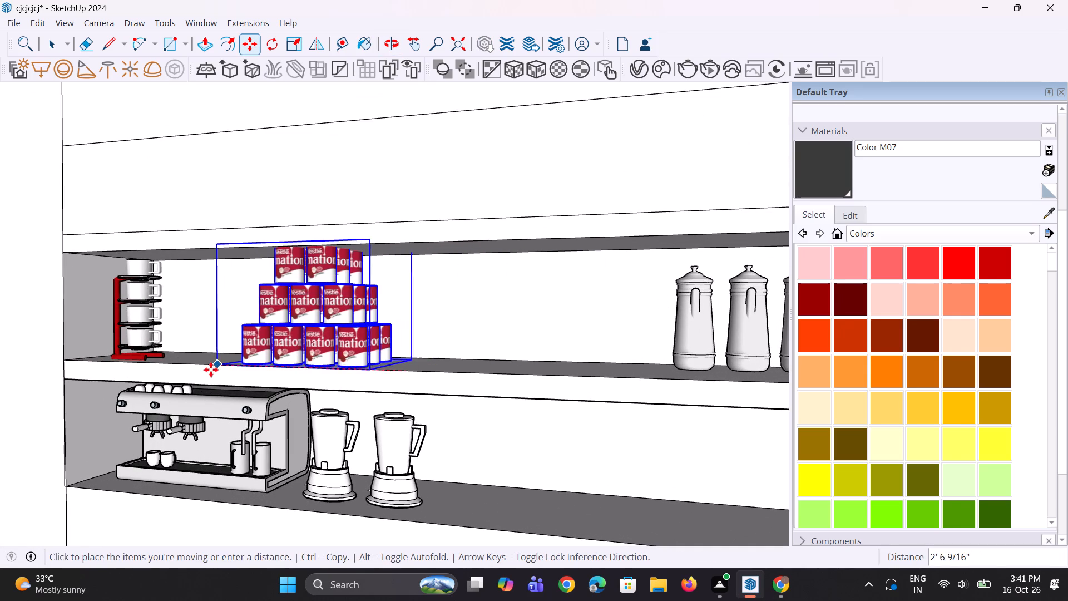
left_click(155, 371)
scroll(404, 413, "down", 9)
key("space")
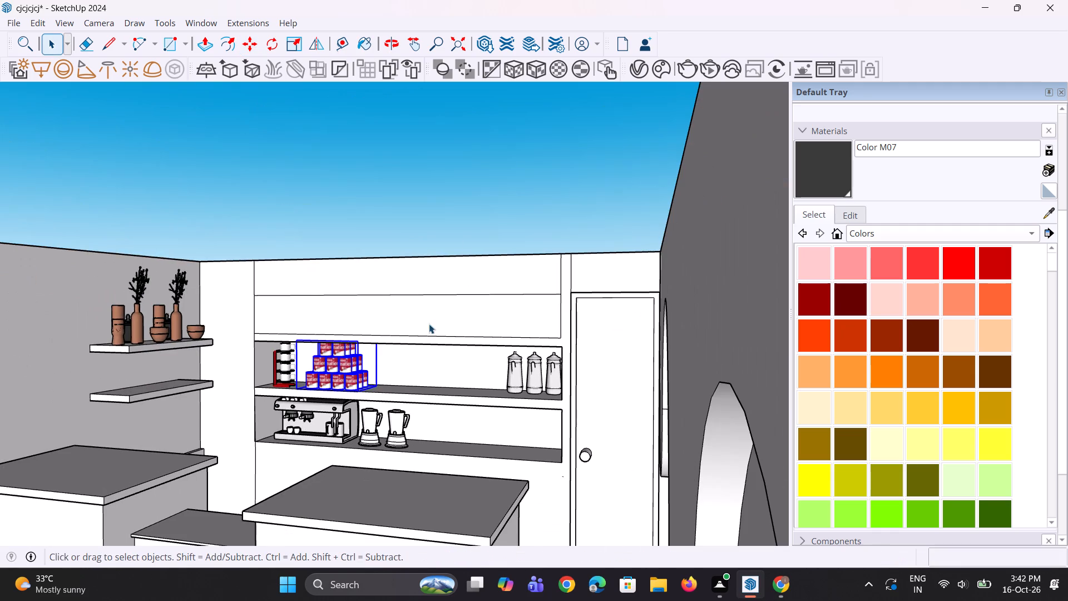
key("space")
left_click_drag(502, 139, 501, 160)
Look over the whole model and the gathered props outside the café to find the next item to place.
scroll(345, 328, "down", 4)
middle_click_drag(353, 359, 434, 365)
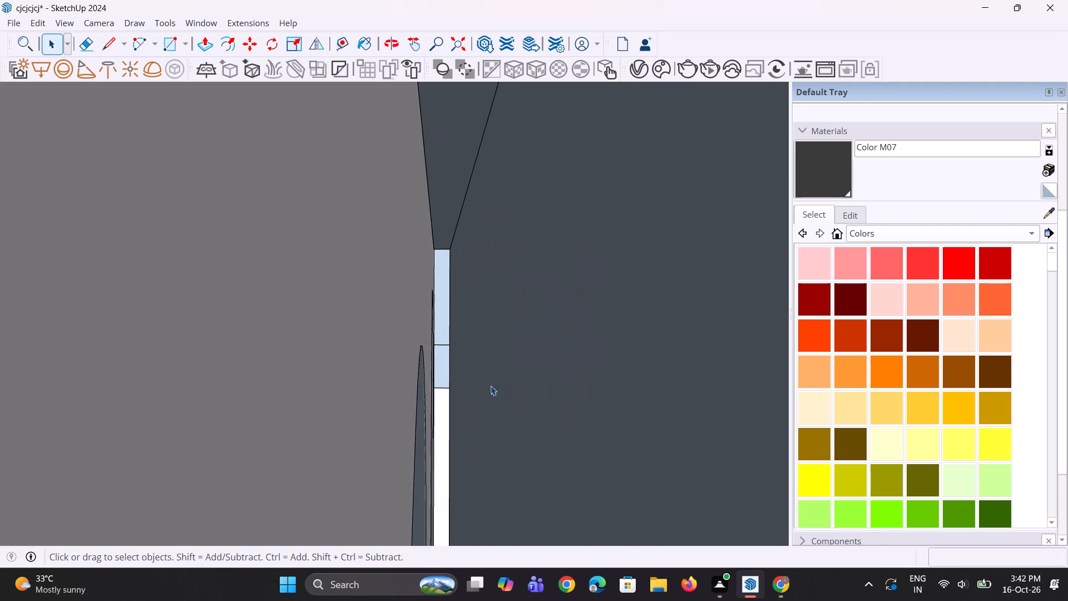
scroll(492, 387, "down", 15)
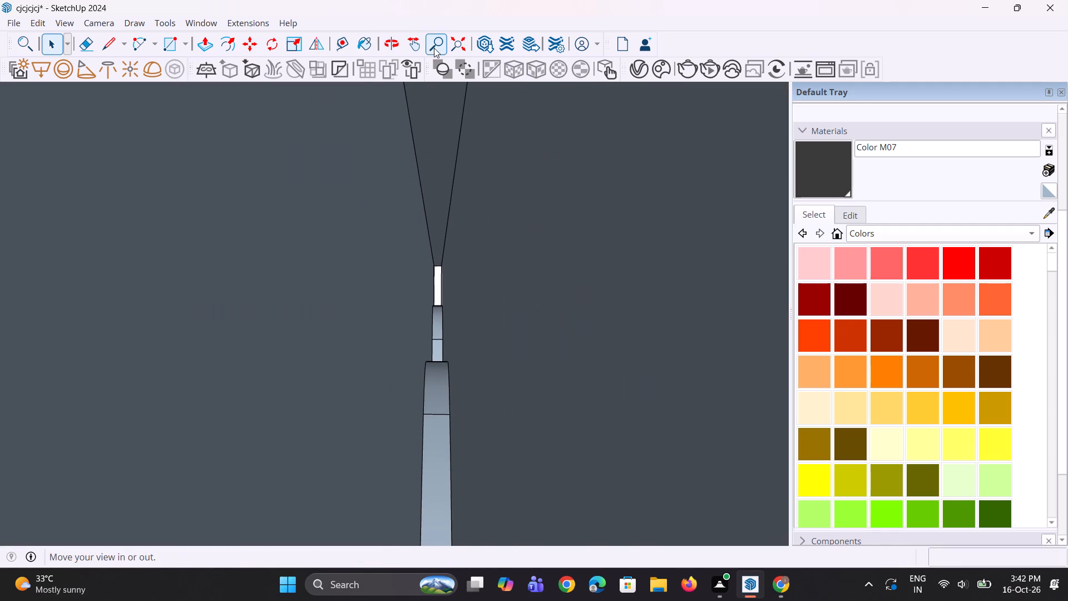
left_click(463, 43)
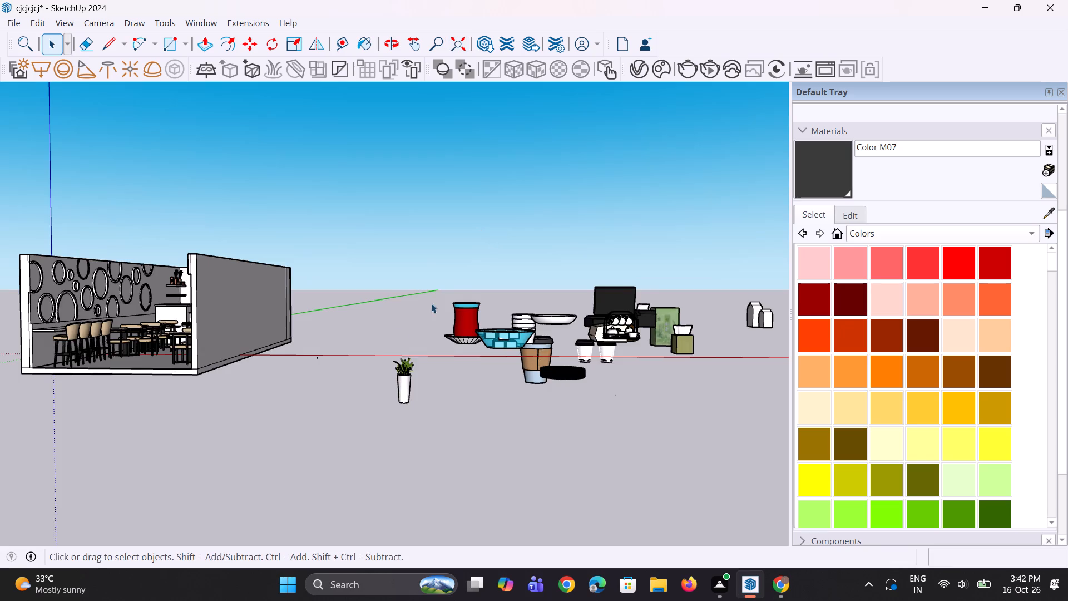
scroll(378, 347, "down", 3)
middle_click_drag(226, 320, 297, 334)
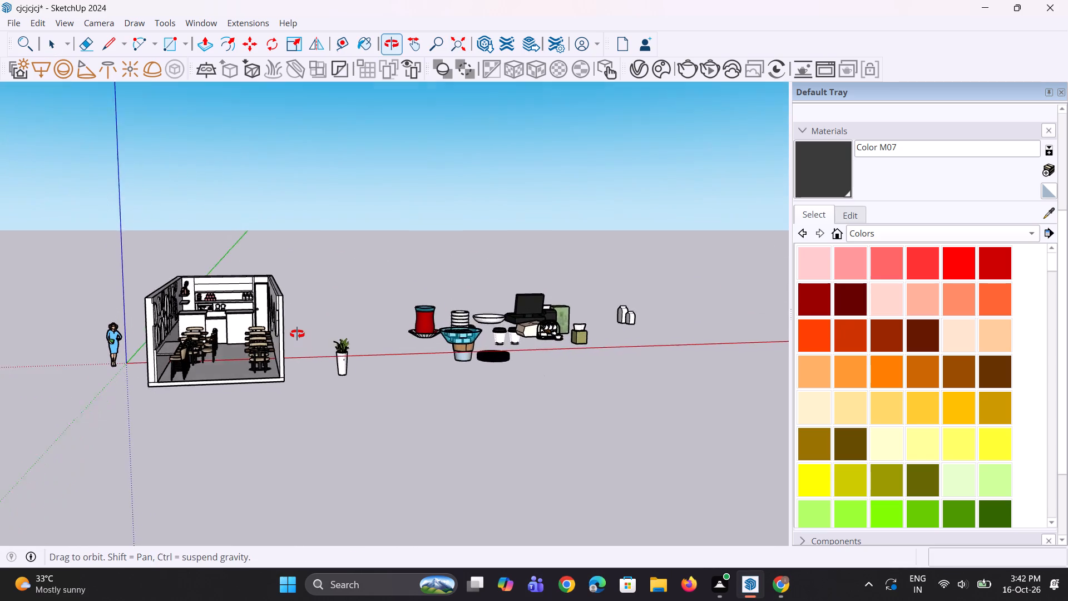
middle_click_drag(297, 334, 265, 331)
scroll(526, 307, "up", 4)
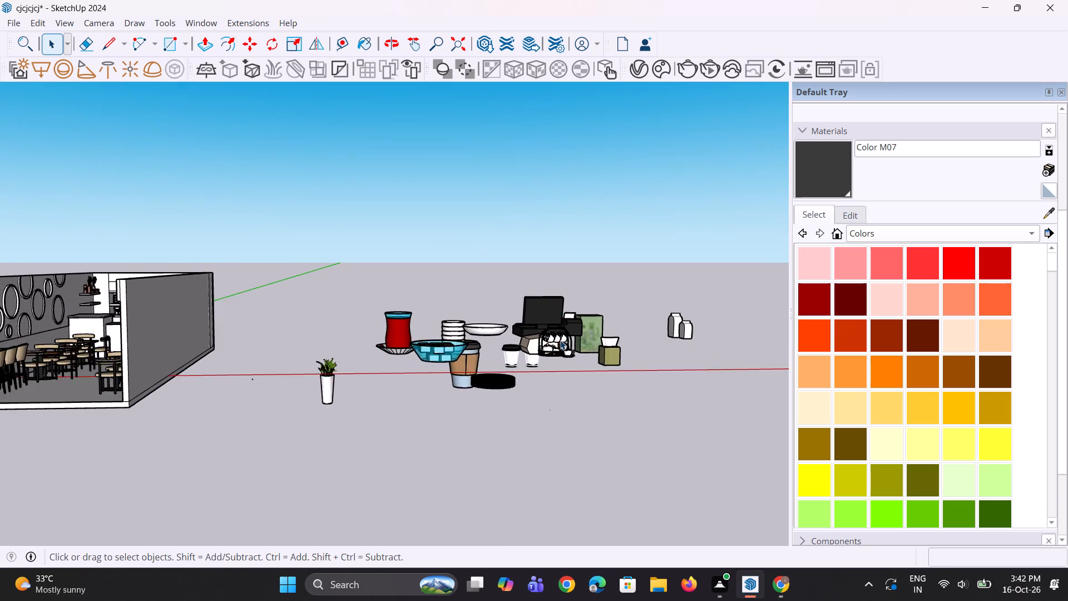
scroll(560, 340, "up", 8)
scroll(550, 354, "down", 4)
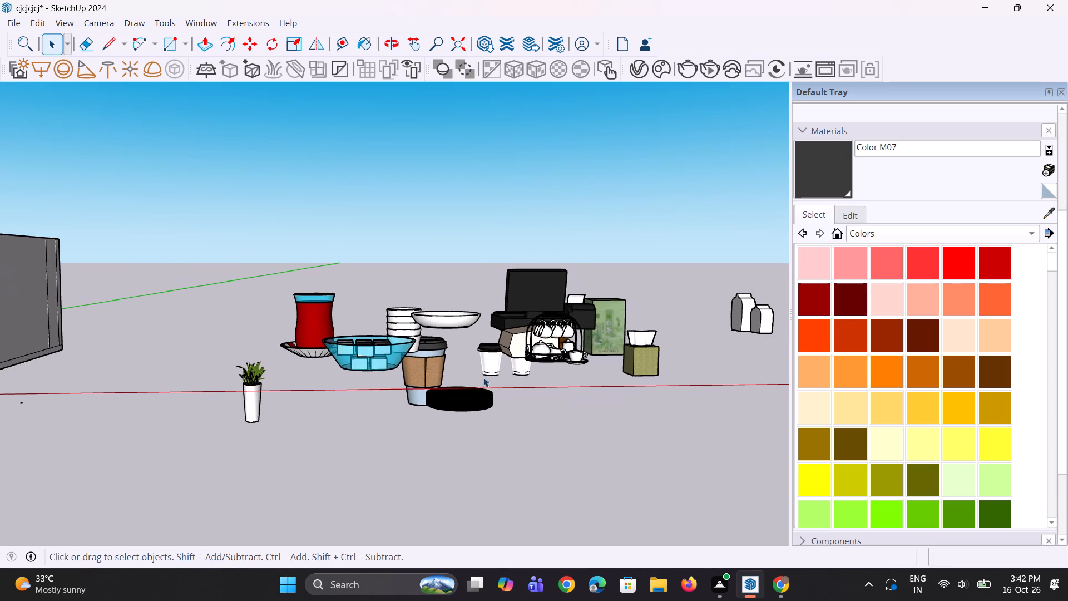
Move the pair of white lidded takeaway cups from the gathered props into the café, near the counter by the side shelves.
left_click(485, 367)
scroll(506, 363, "up", 1)
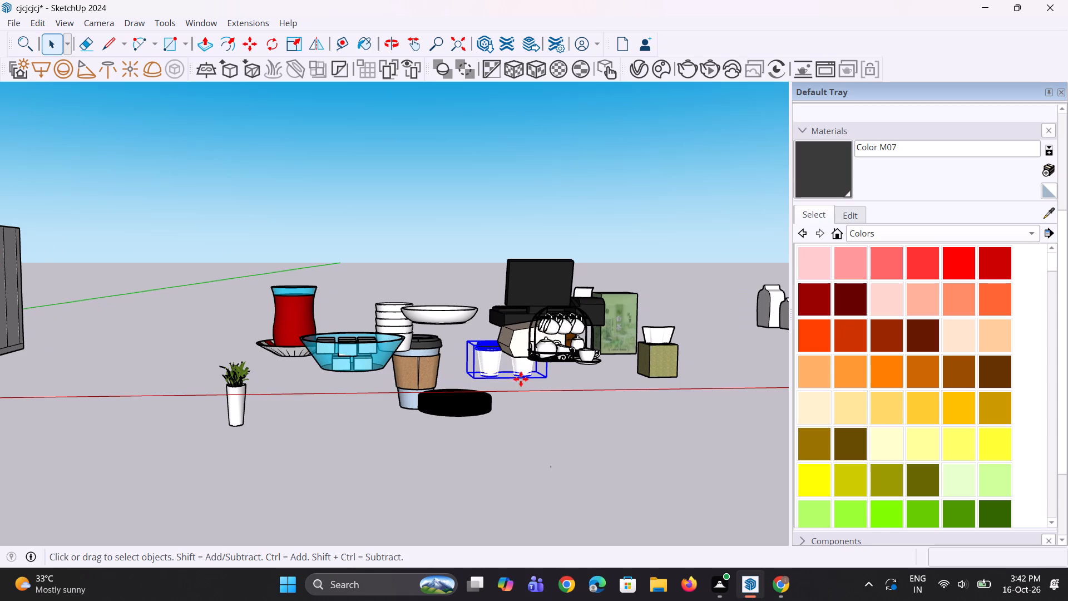
key("m")
left_click(546, 384)
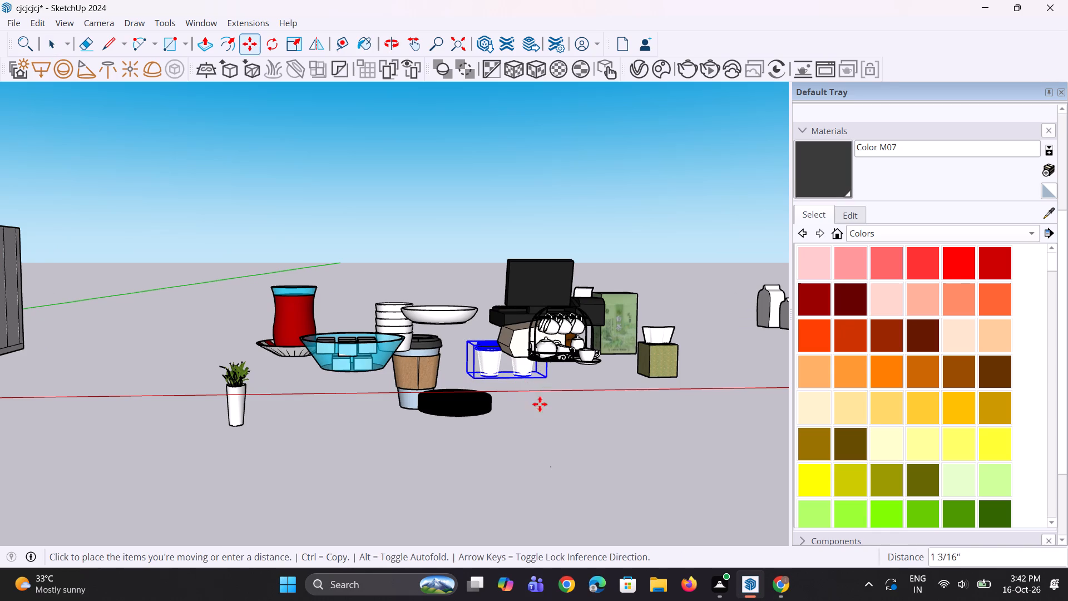
scroll(543, 421, "down", 14)
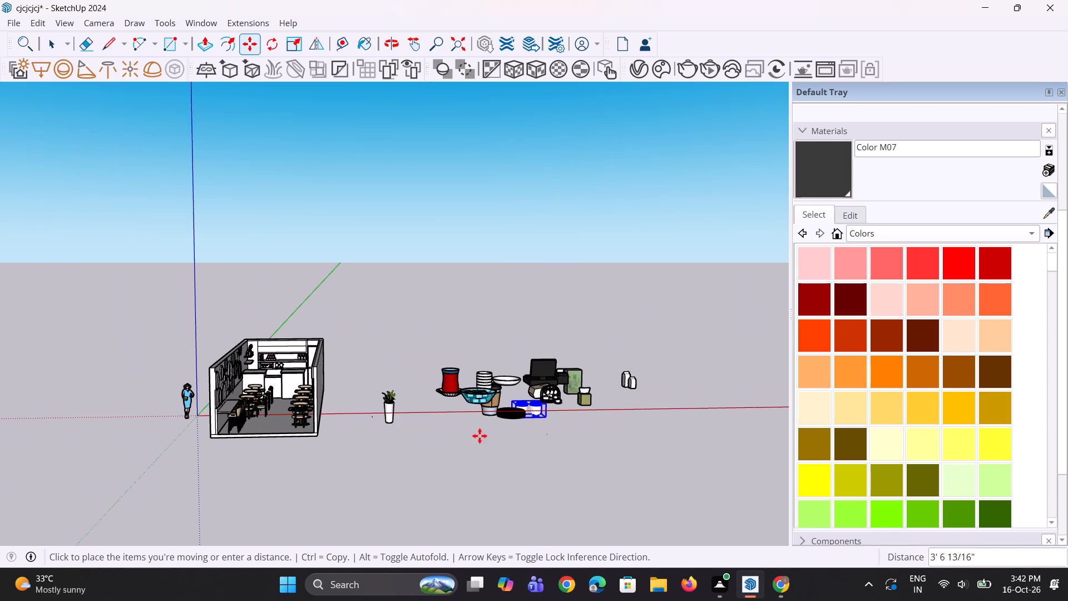
scroll(229, 400, "up", 3)
scroll(265, 363, "up", 8)
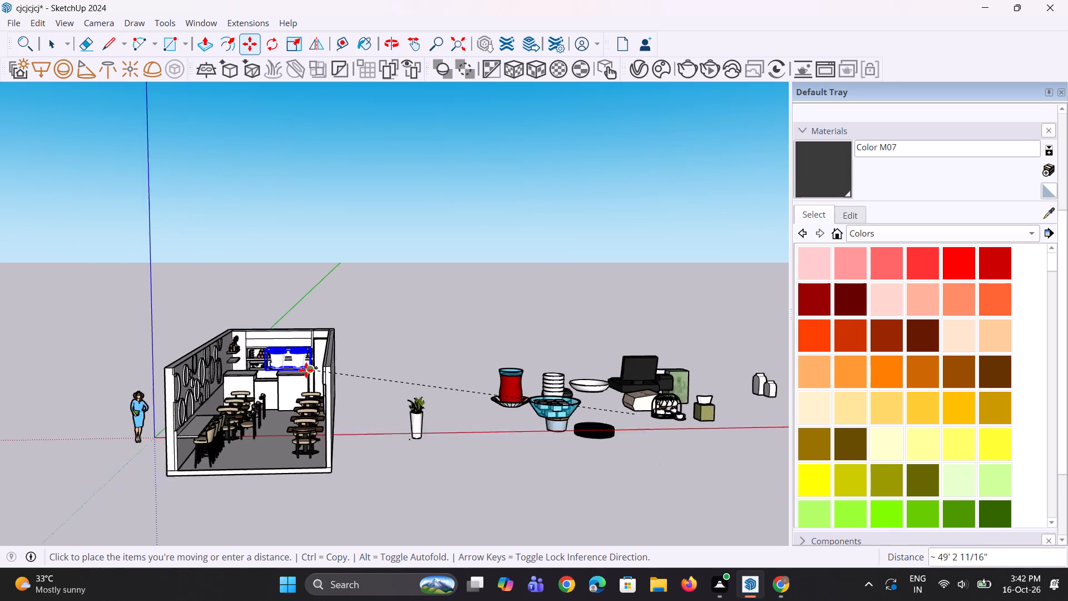
scroll(306, 370, "up", 12)
scroll(255, 370, "up", 1)
scroll(255, 370, "down", 3)
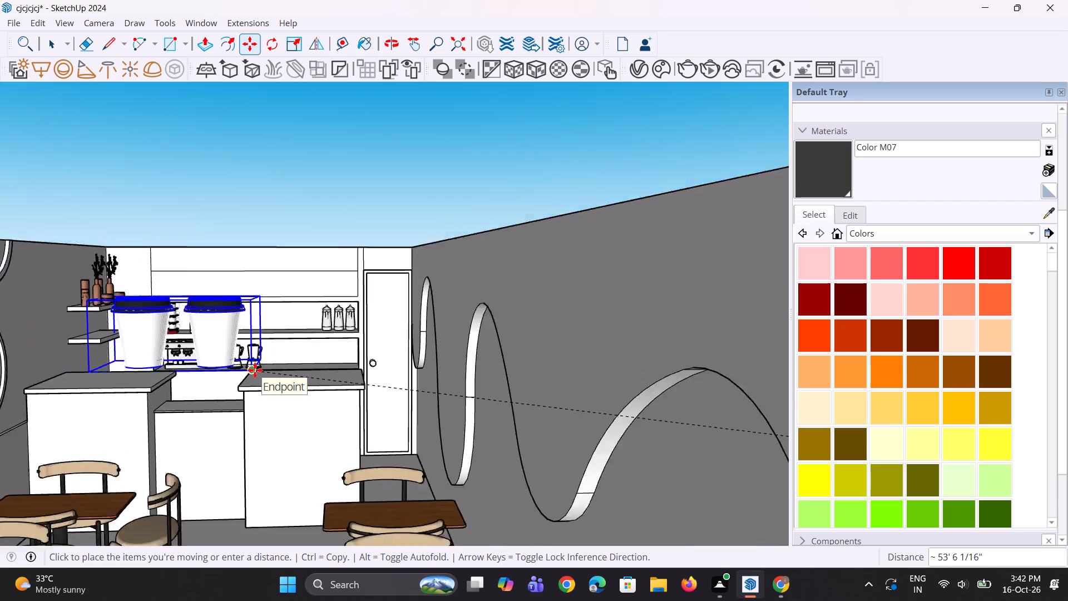
scroll(255, 370, "down", 14)
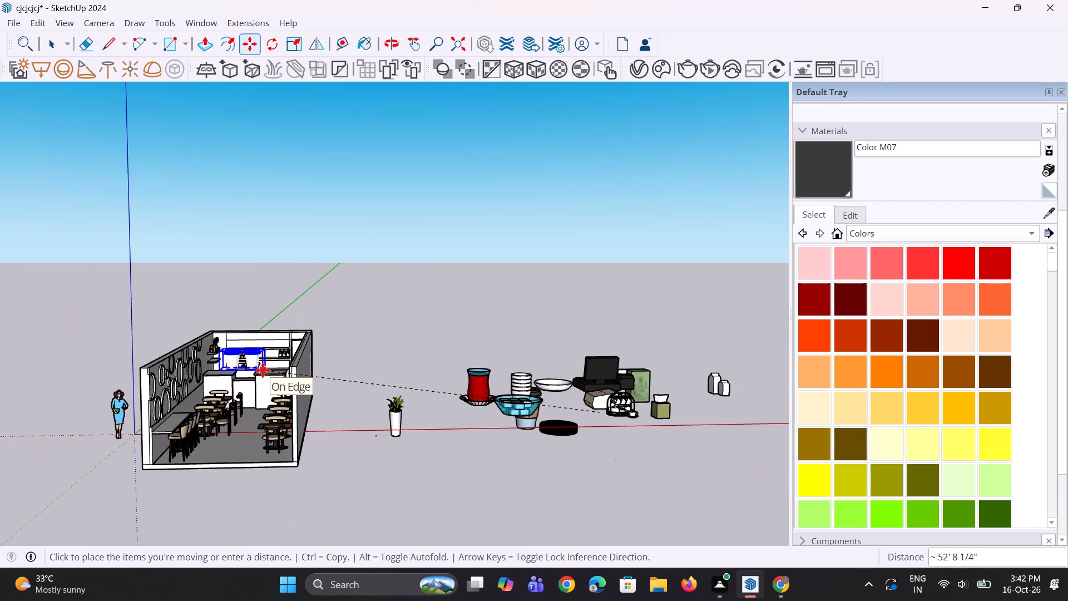
scroll(264, 361, "up", 8)
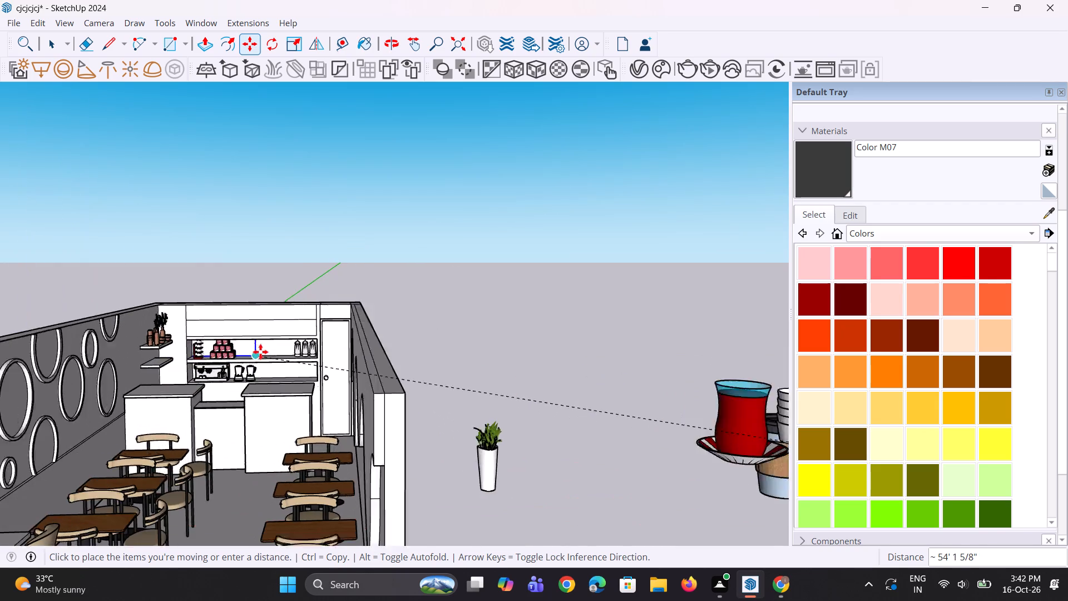
scroll(260, 352, "up", 3)
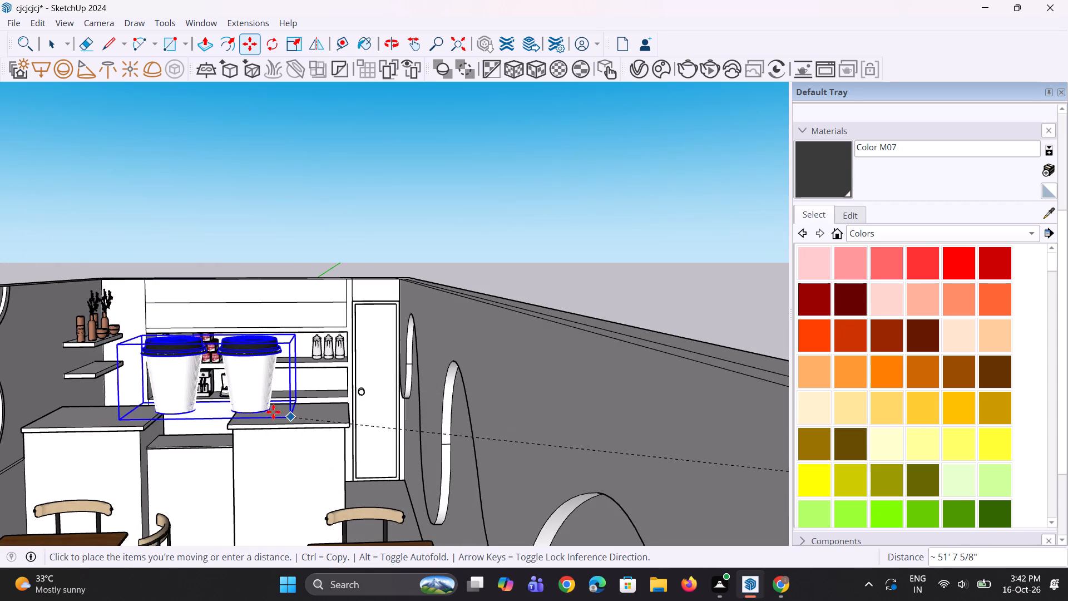
scroll(253, 363, "down", 5)
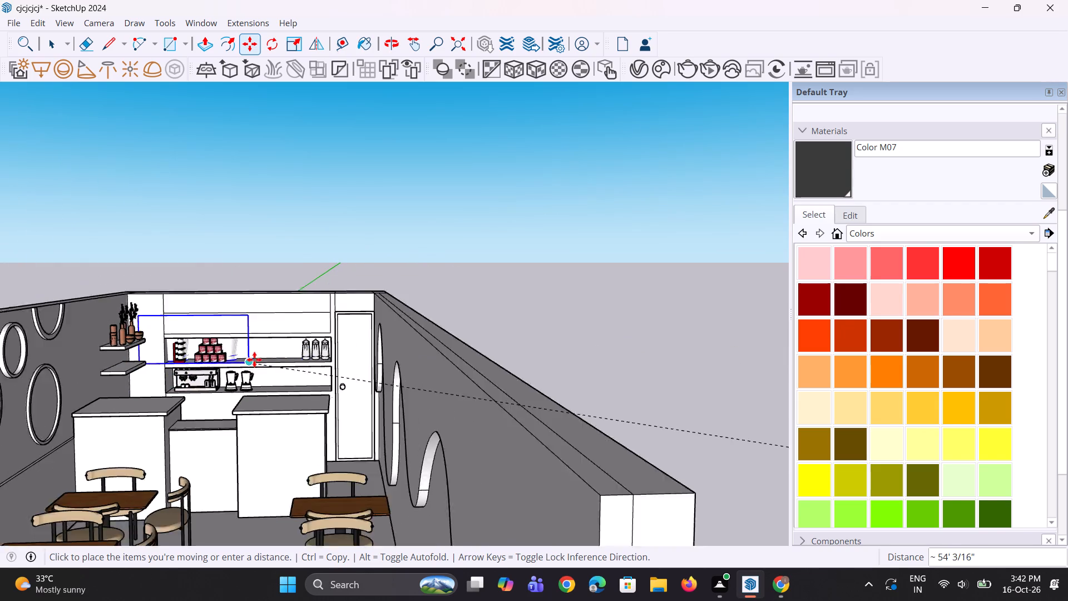
scroll(254, 359, "down", 5)
left_click(232, 395)
Scale the pair of takeaway cups down uniformly by a factor of about 0.46.
middle_click_drag(205, 415, 207, 448)
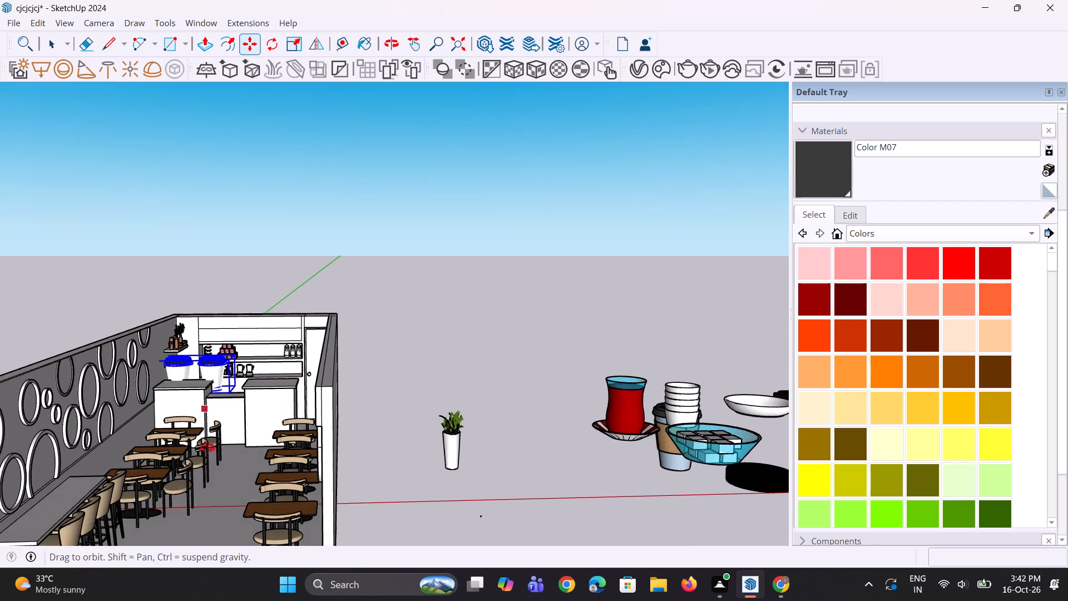
middle_click_drag(207, 448, 209, 455)
scroll(241, 328, "up", 13)
key("s")
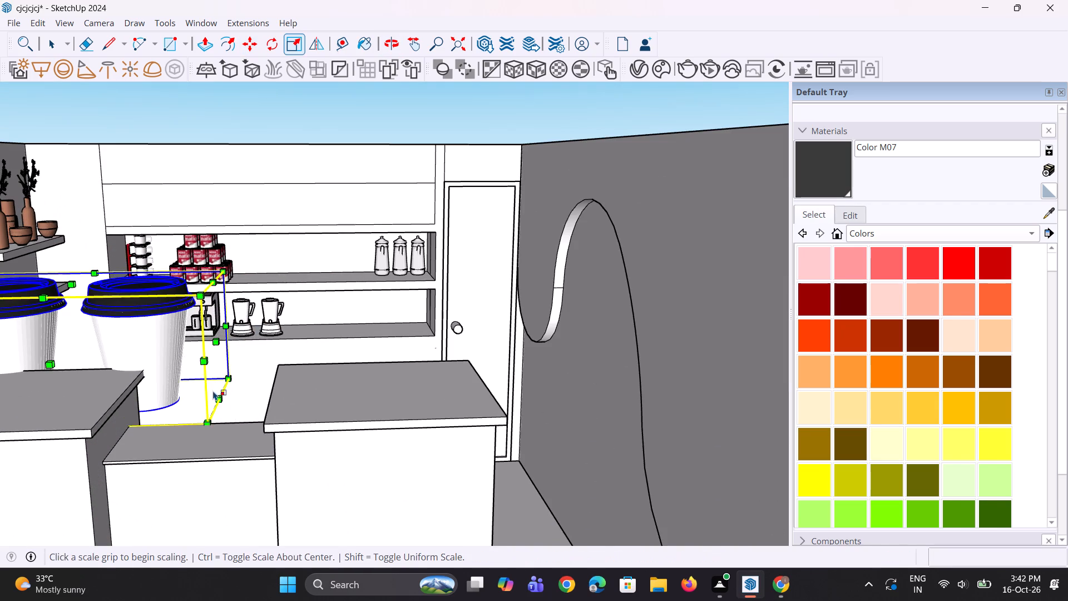
scroll(214, 388, "down", 5)
left_click(211, 403)
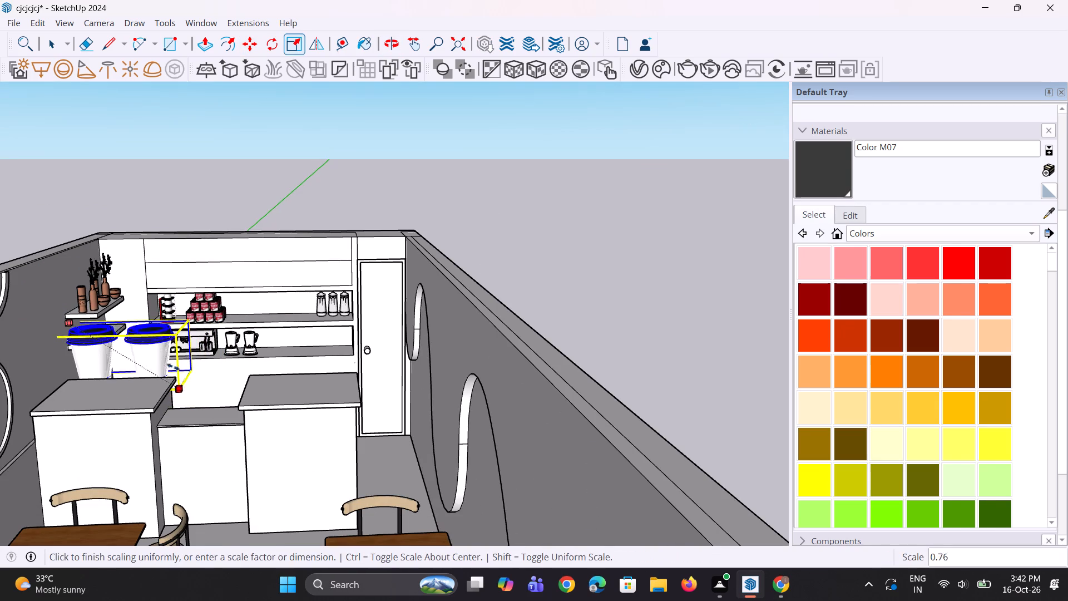
left_click(134, 358)
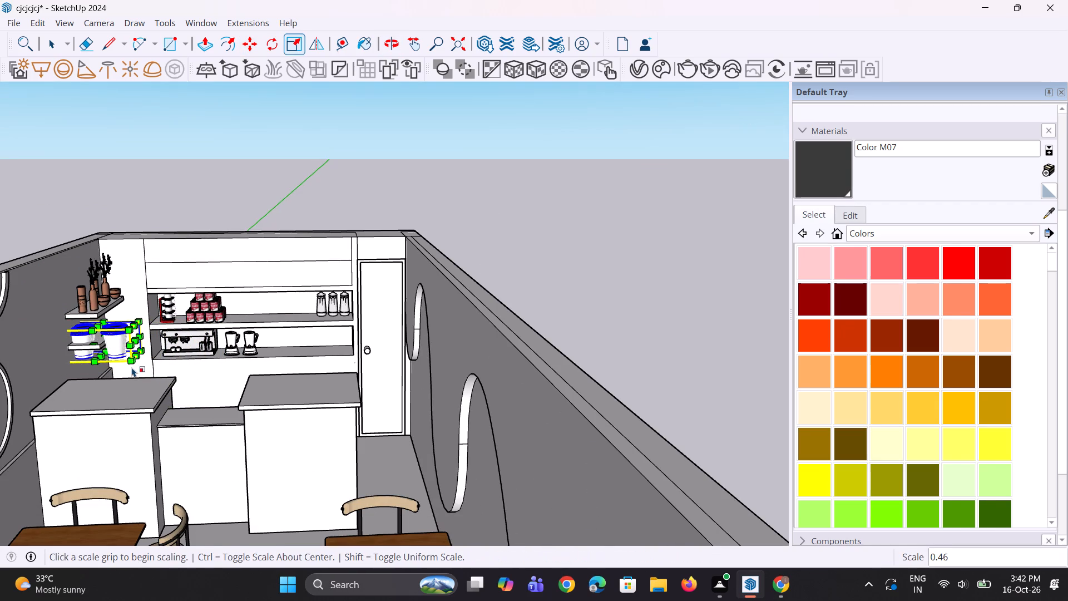
Move the pair of takeaway cups about 5' onto the top of the counter nearest the side shelves.
key("m")
left_click(130, 361)
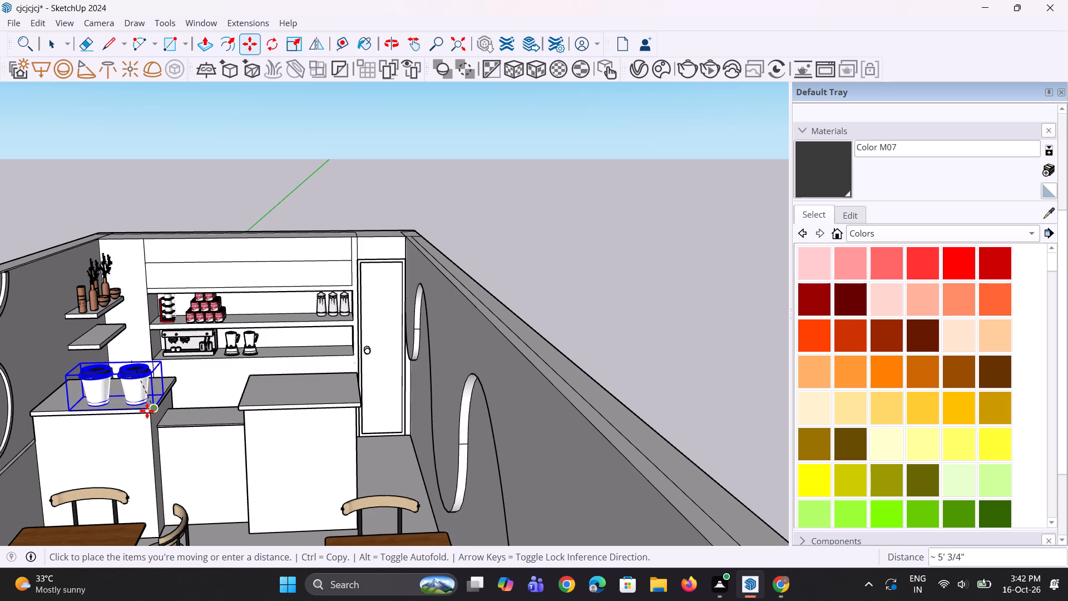
left_click(147, 411)
Scale the pair of takeaway cups down further on the counter, keeping their proportions, and deselect them.
middle_click_drag(140, 406, 145, 433)
scroll(149, 427, "up", 4)
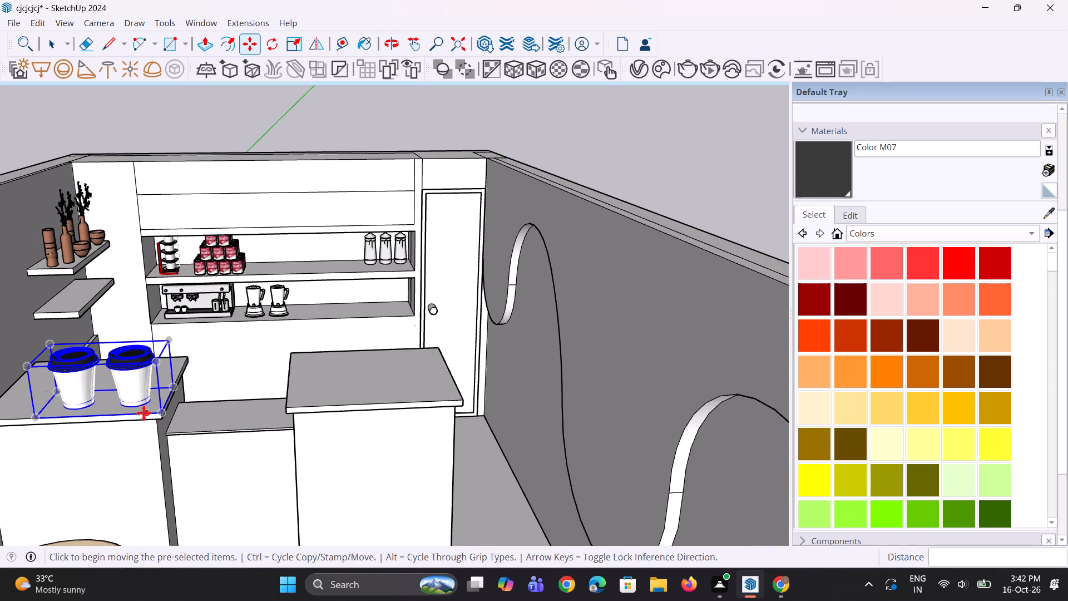
key("s")
left_click(52, 341)
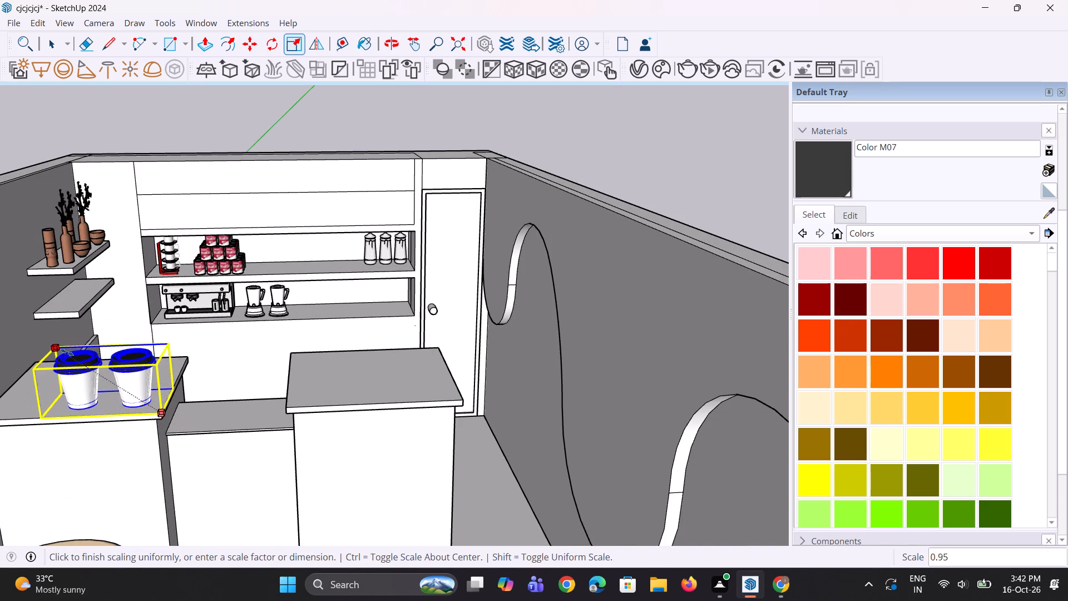
left_click(98, 372)
scroll(120, 404, "up", 1)
middle_click_drag(120, 404, 116, 387)
key("space")
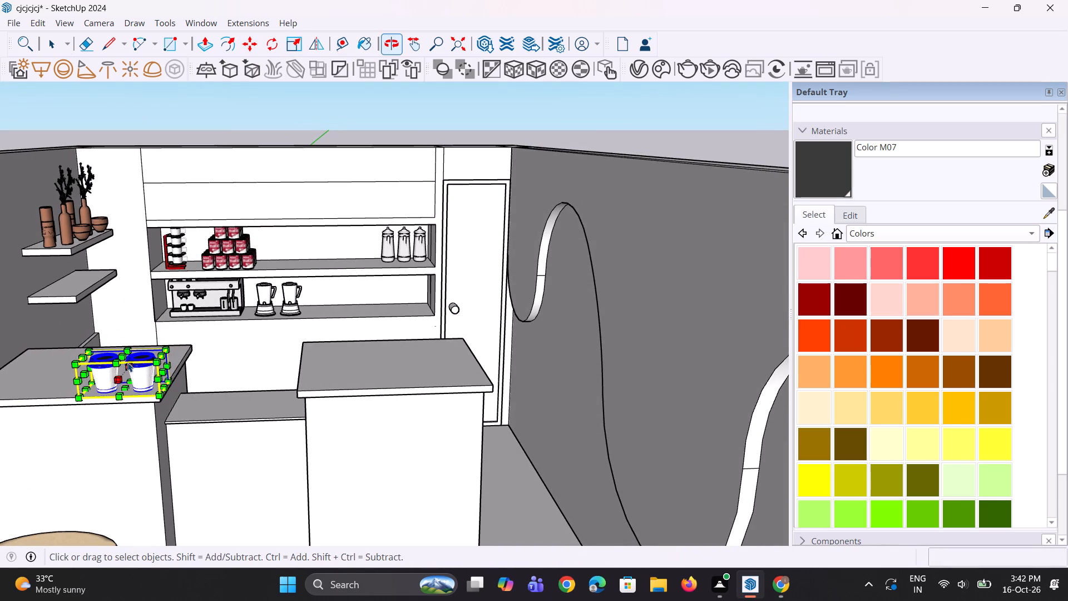
key("space")
left_click(310, 132)
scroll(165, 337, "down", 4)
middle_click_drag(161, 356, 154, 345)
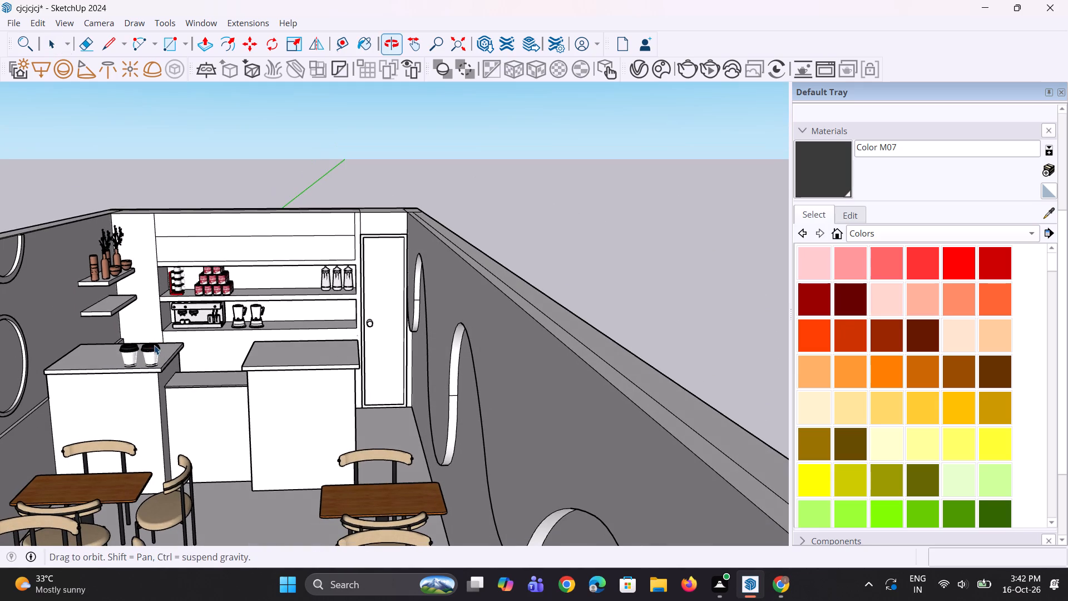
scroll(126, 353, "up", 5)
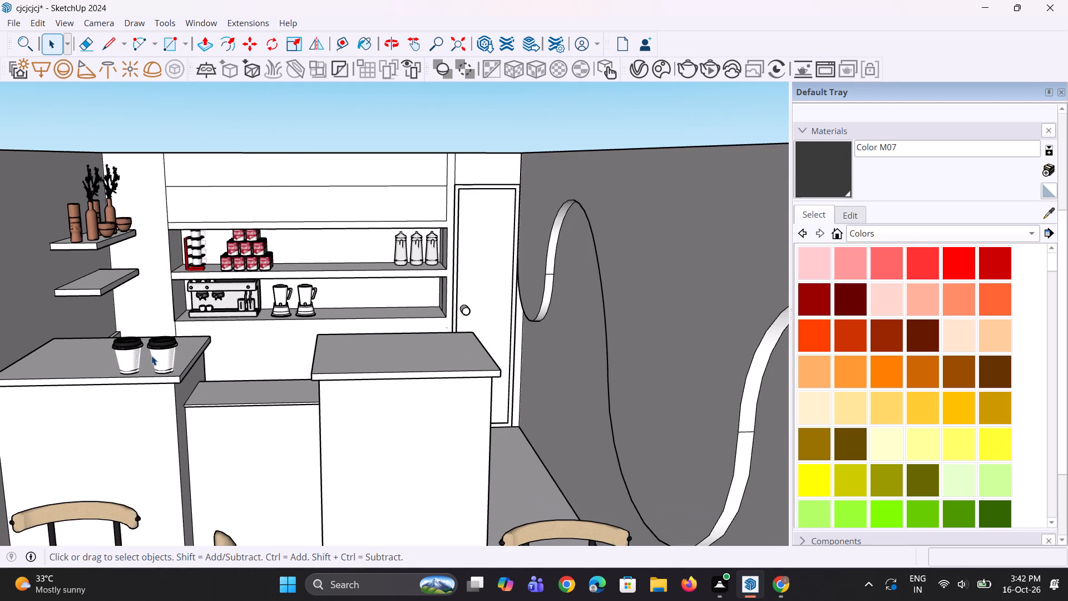
Explode the pair of takeaway cups on the counter into two separate cups and clear the selection.
left_click(151, 356)
right_click(160, 354)
left_click(241, 168)
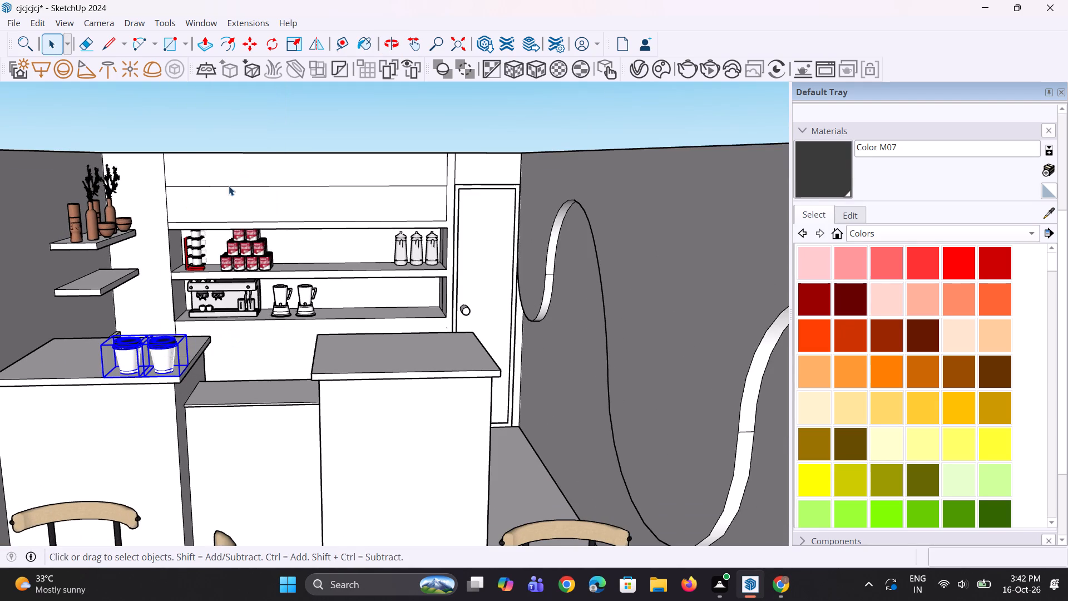
double_click(270, 132)
Move the takeaway cup nearest the counter's end closer to the other cup.
left_click(170, 359)
scroll(160, 372, "up", 2)
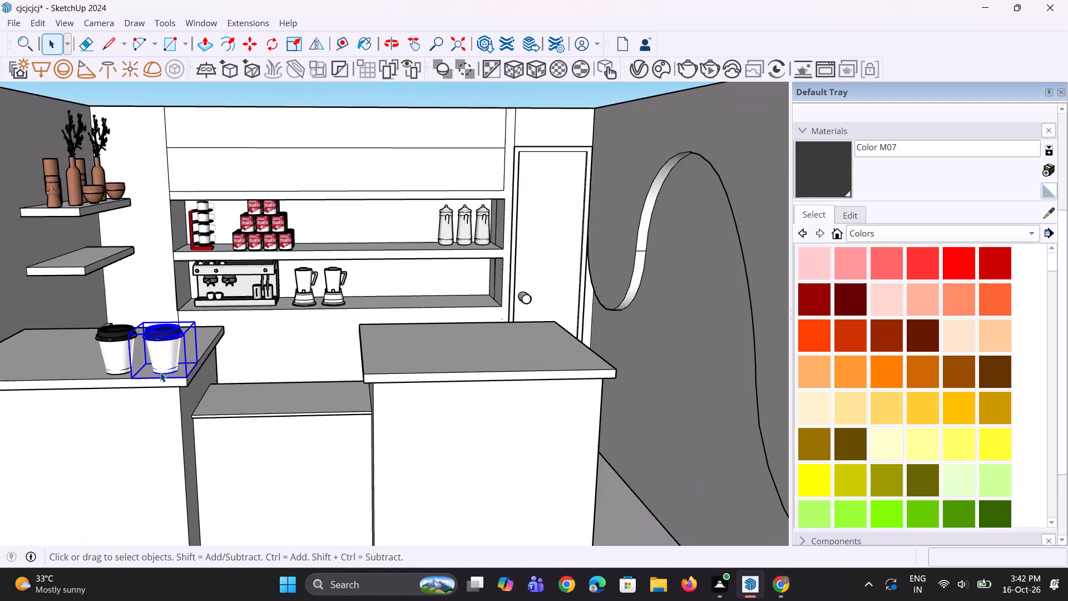
scroll(160, 372, "up", 4)
key("m")
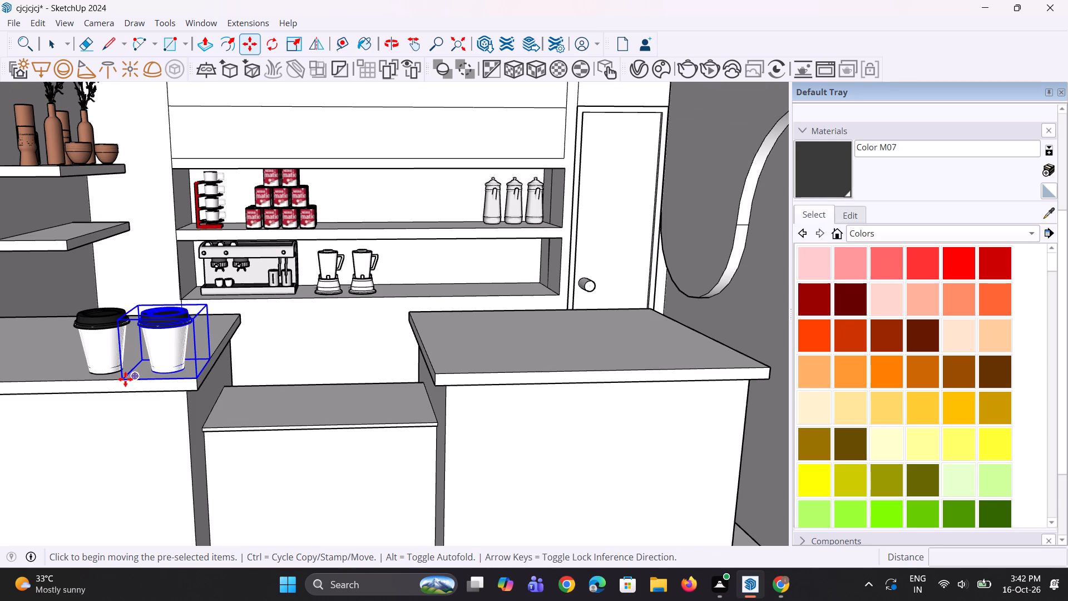
left_click(125, 379)
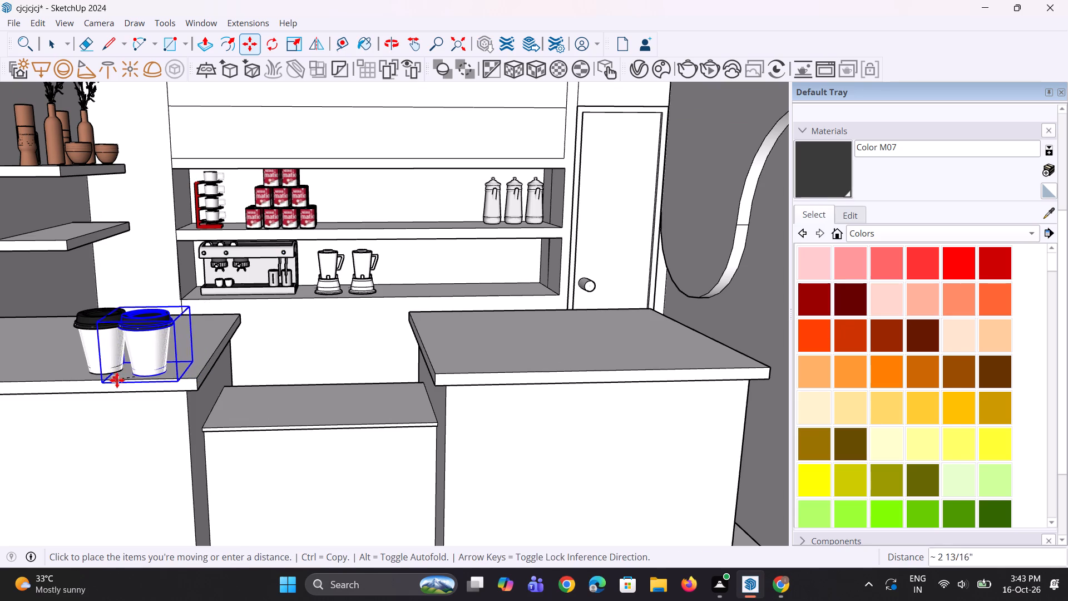
left_click(121, 381)
Shift the same cup about 2 7/8" back from the counter's front edge and deselect it.
middle_click_drag(200, 313, 168, 363)
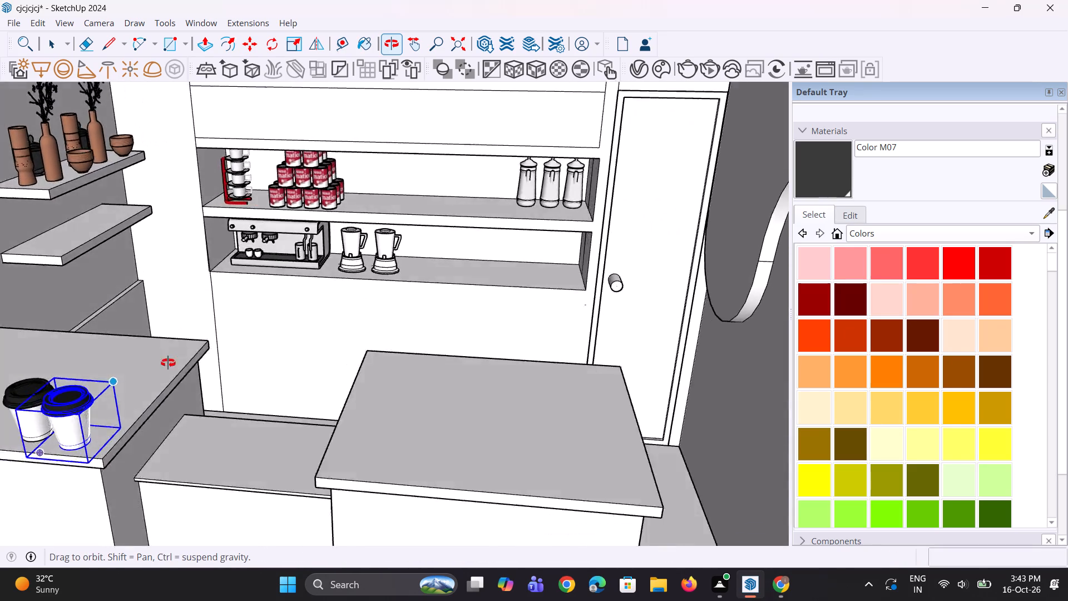
middle_click_drag(168, 363, 272, 314)
scroll(274, 376, "up", 3)
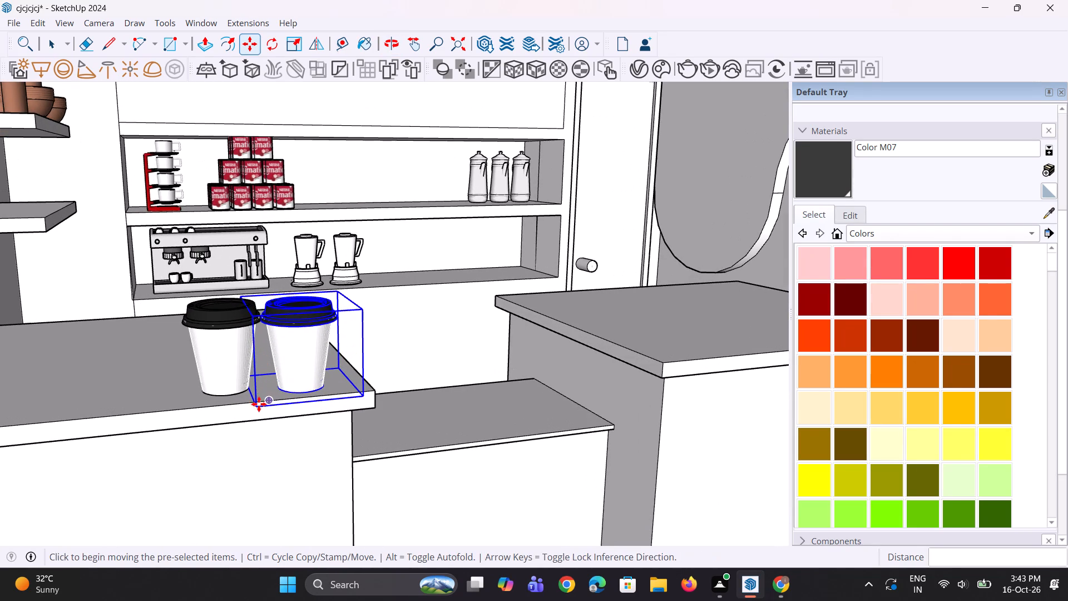
left_click(259, 404)
left_click(259, 396)
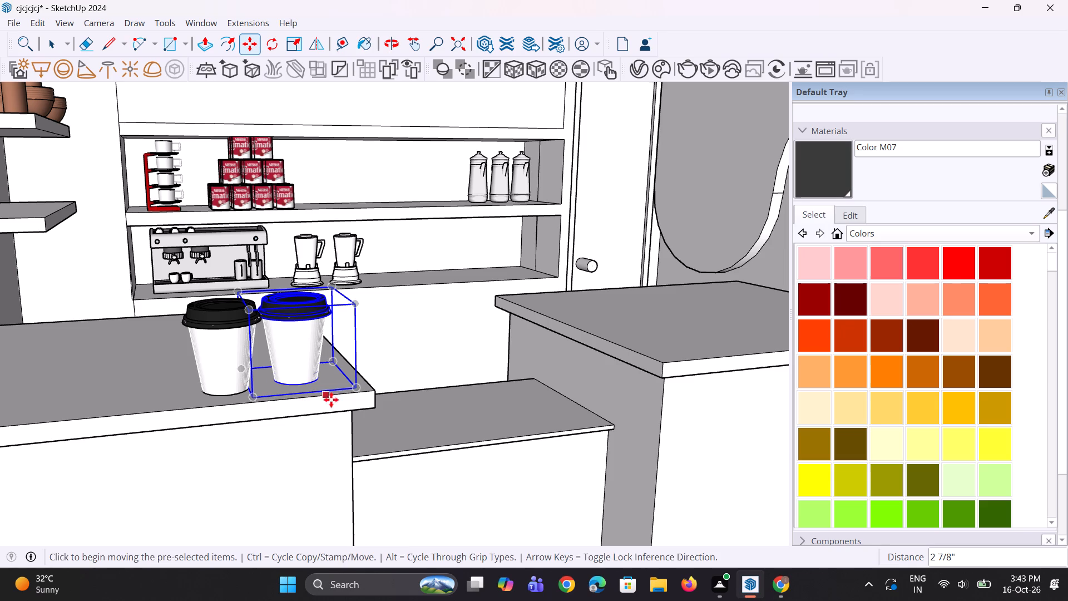
left_click(362, 390)
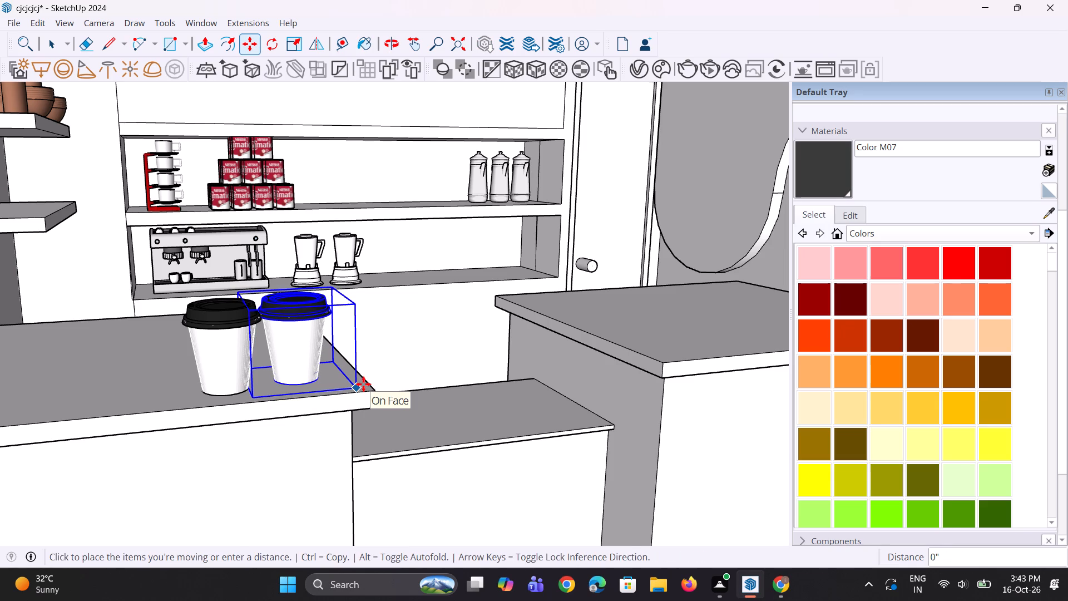
left_click(363, 384)
scroll(349, 393, "up", 8)
left_click(356, 386)
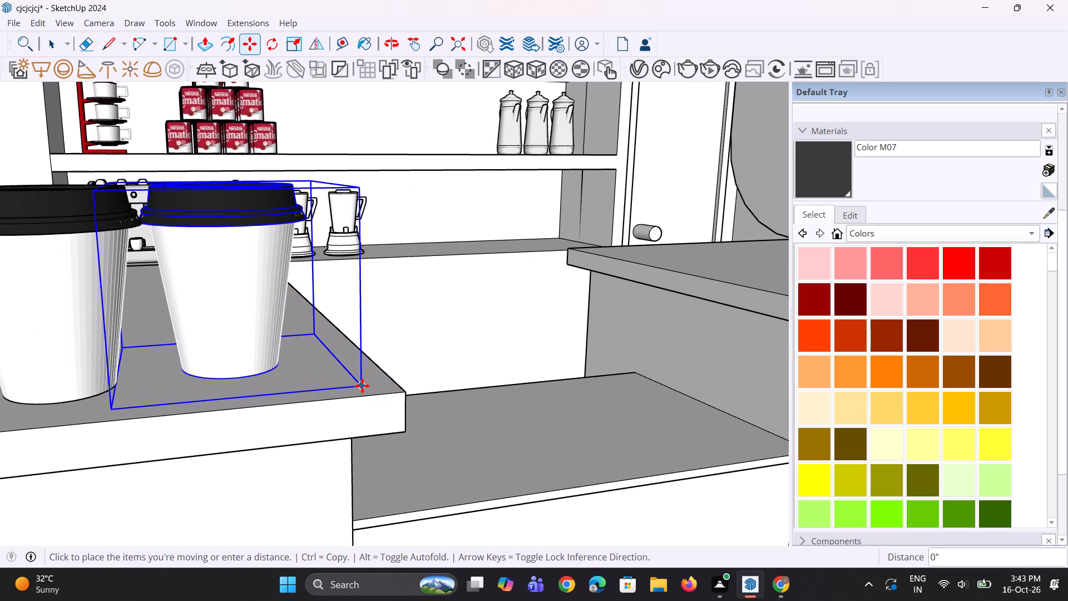
left_click(362, 382)
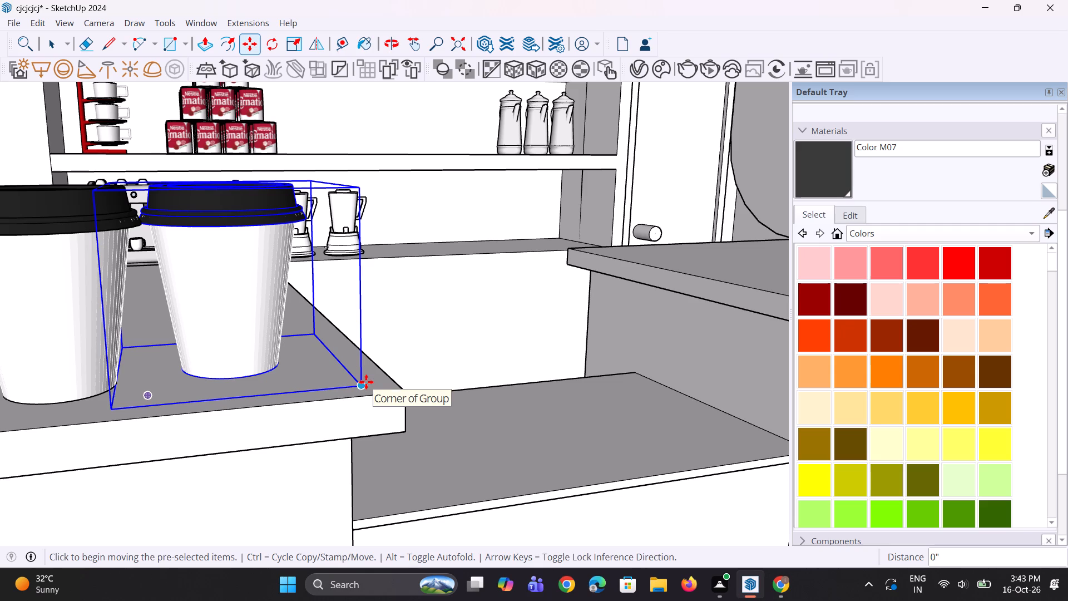
key("space")
key("space")
key("space")
left_click(245, 341)
scroll(245, 341, "up", 2)
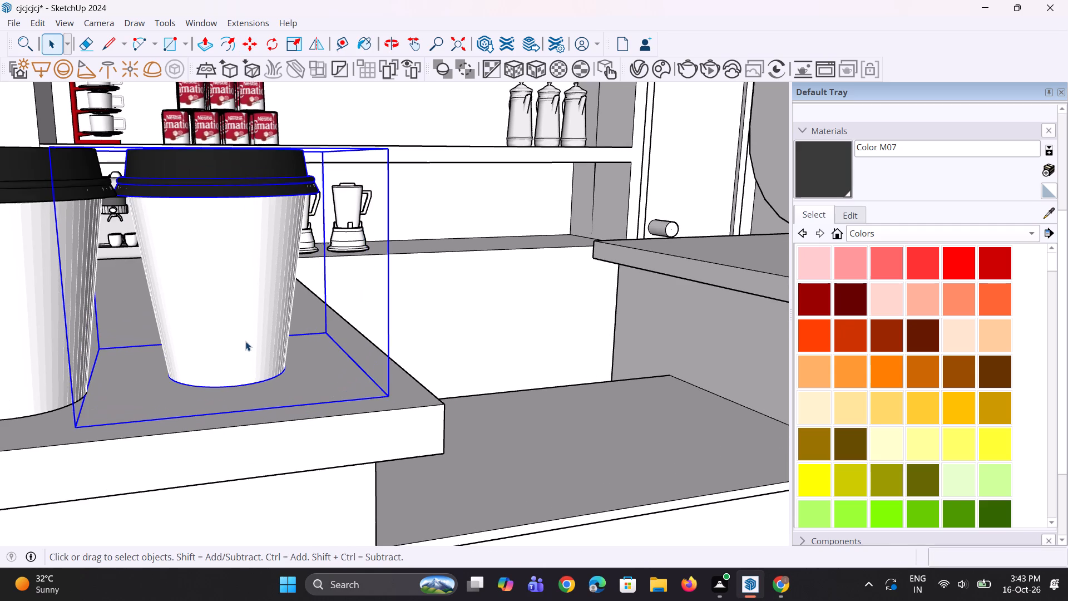
scroll(249, 344, "down", 6)
left_click(423, 364)
scroll(313, 377, "down", 5)
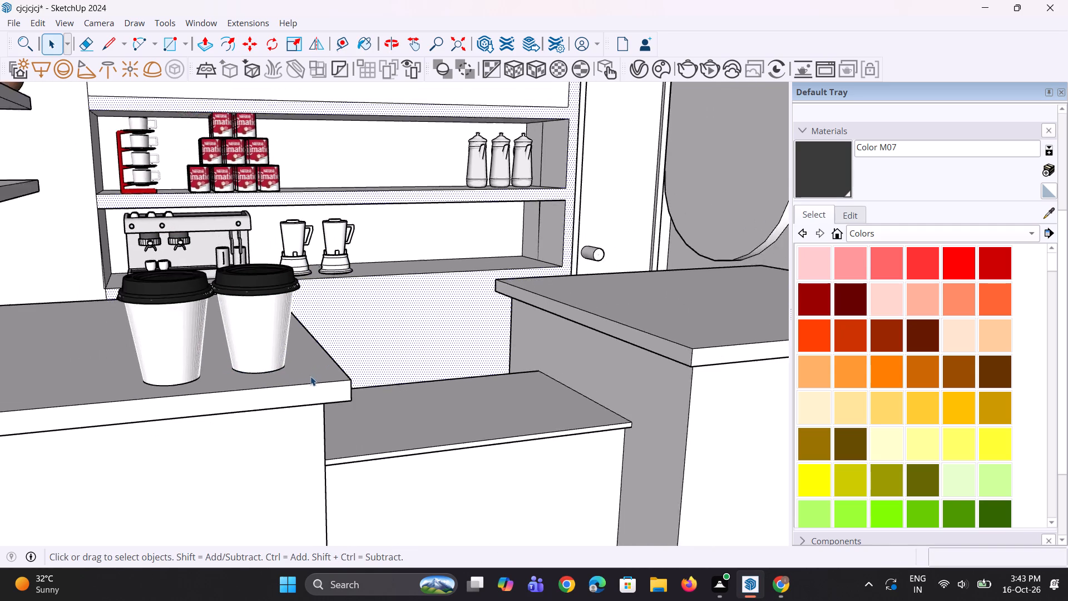
Copy that cup about 6 5/8" straight up along the blue axis, and raise the copy about another 2 3/4".
scroll(300, 369, "down", 4)
left_click(286, 351)
scroll(269, 343, "up", 3)
key("m")
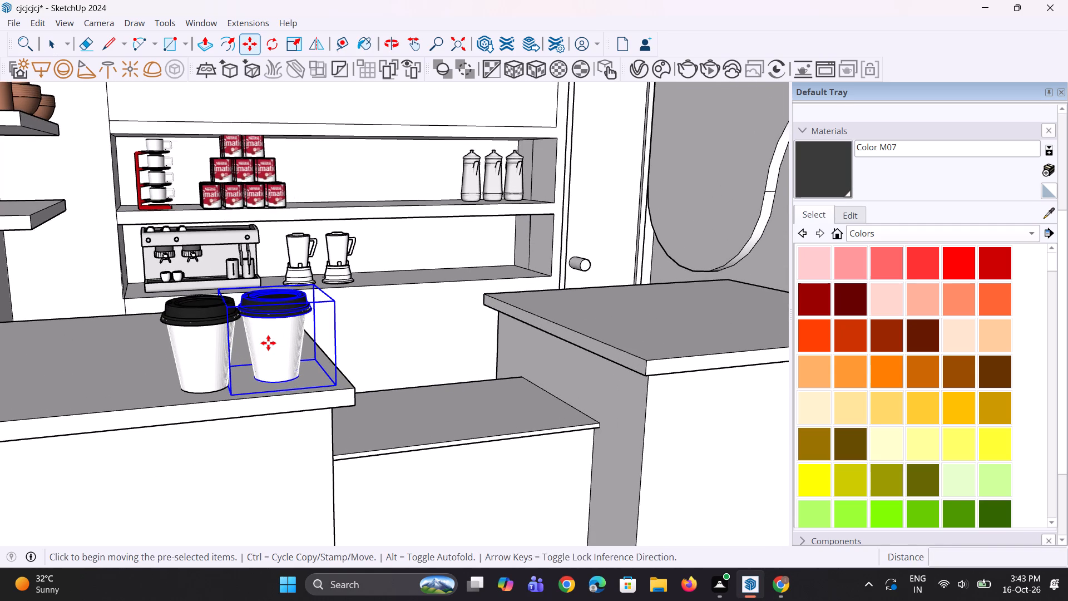
left_click(276, 306)
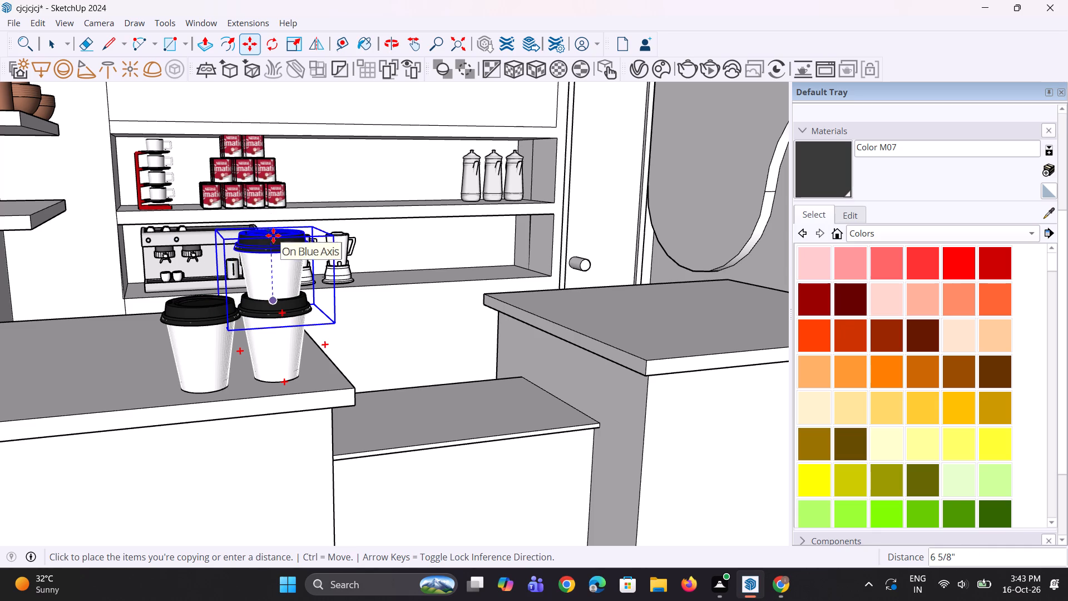
left_click(273, 235)
scroll(308, 309, "up", 2)
left_click(344, 331)
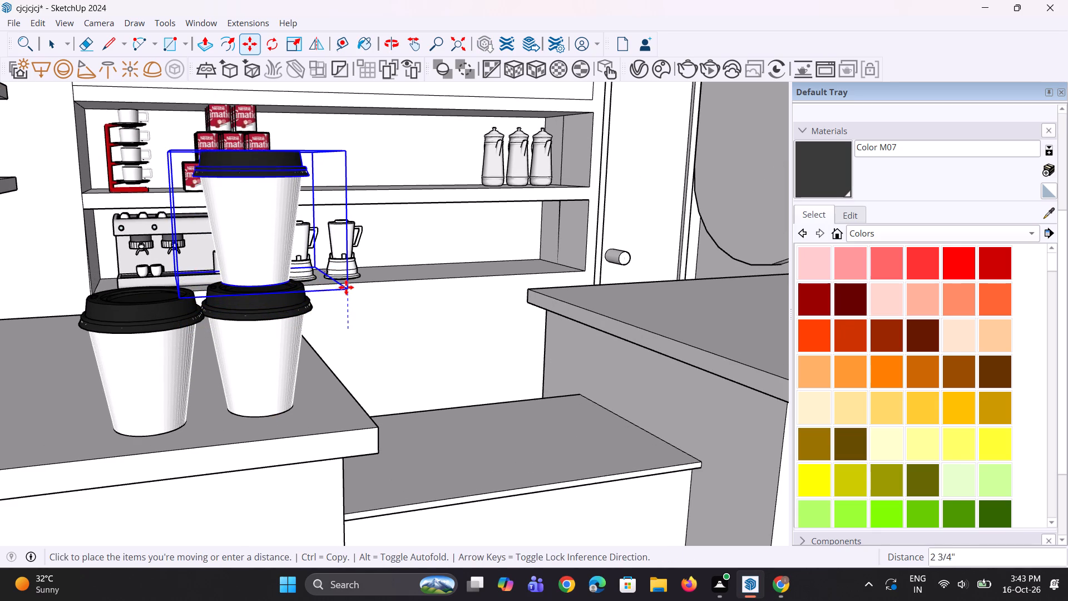
left_click(346, 290)
Slide the raised cup about 4 5/16" sideways so it is centred above the two lower cups, and deselect it.
left_click(268, 277)
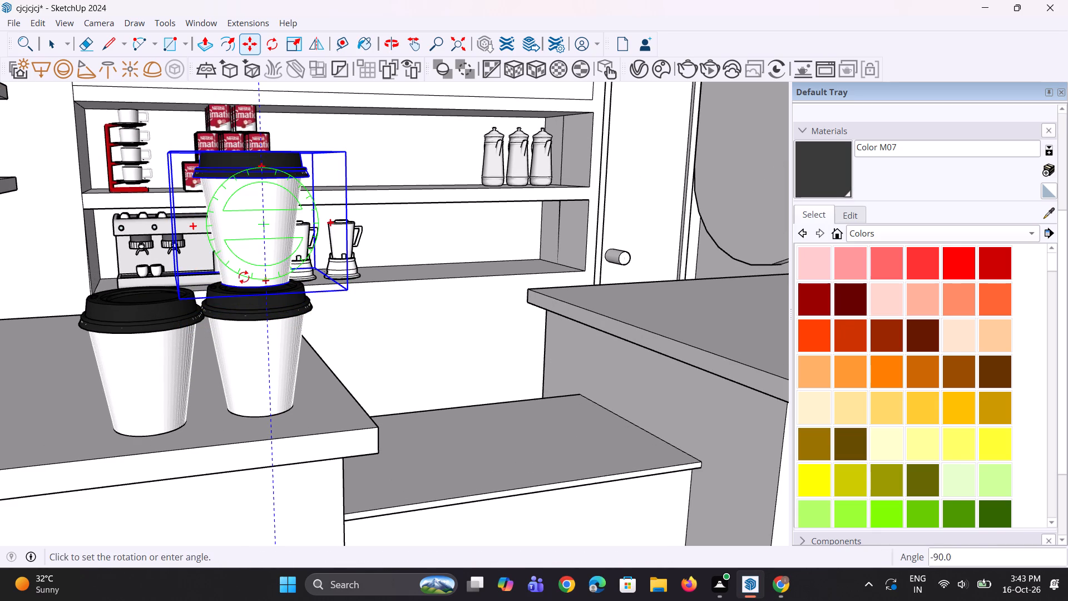
key("Escape")
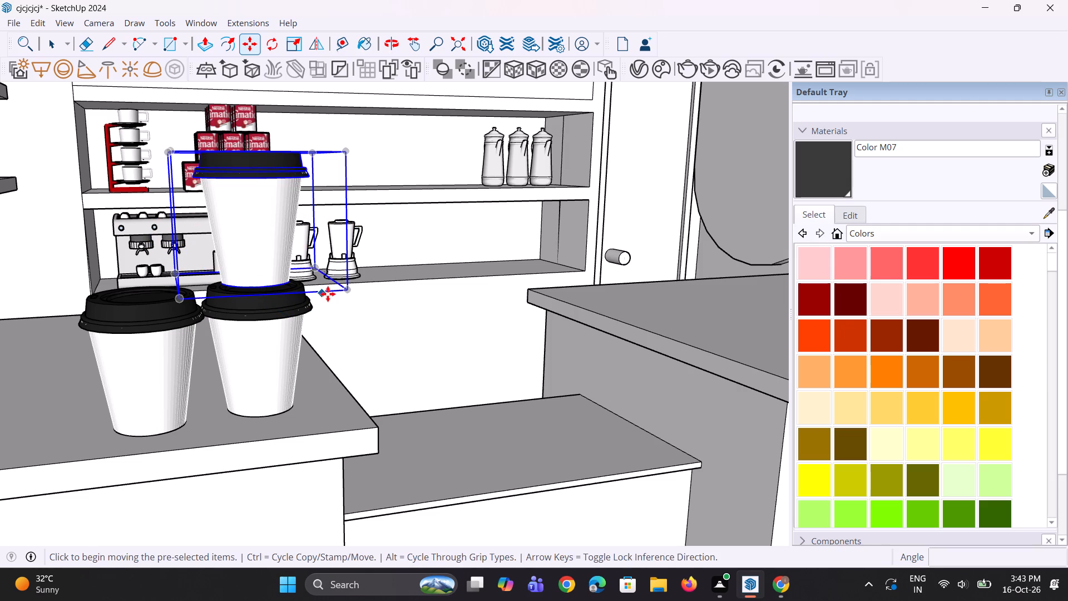
left_click(344, 292)
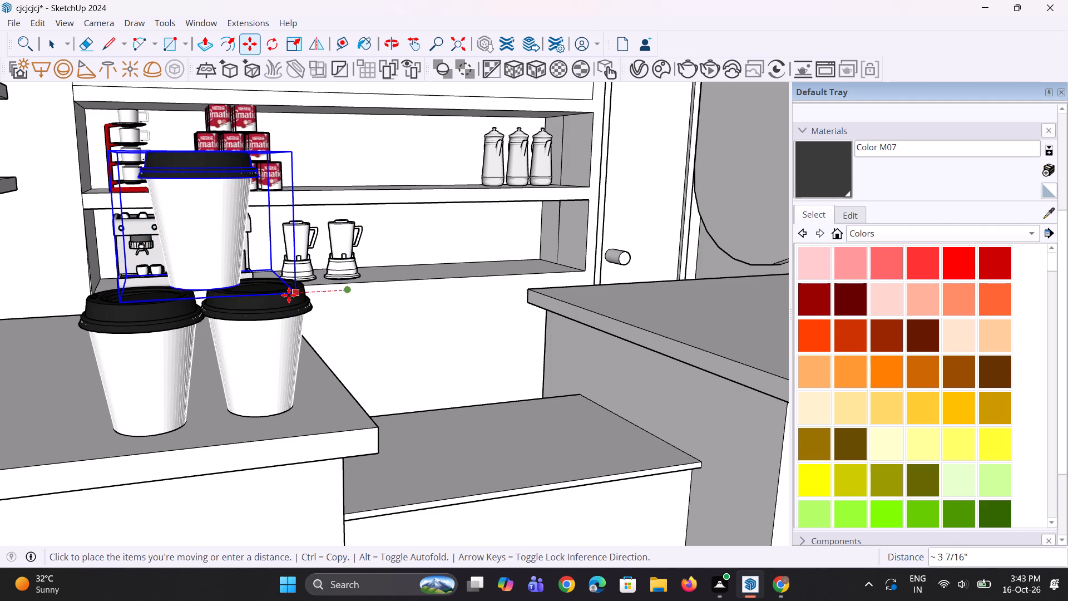
left_click(279, 295)
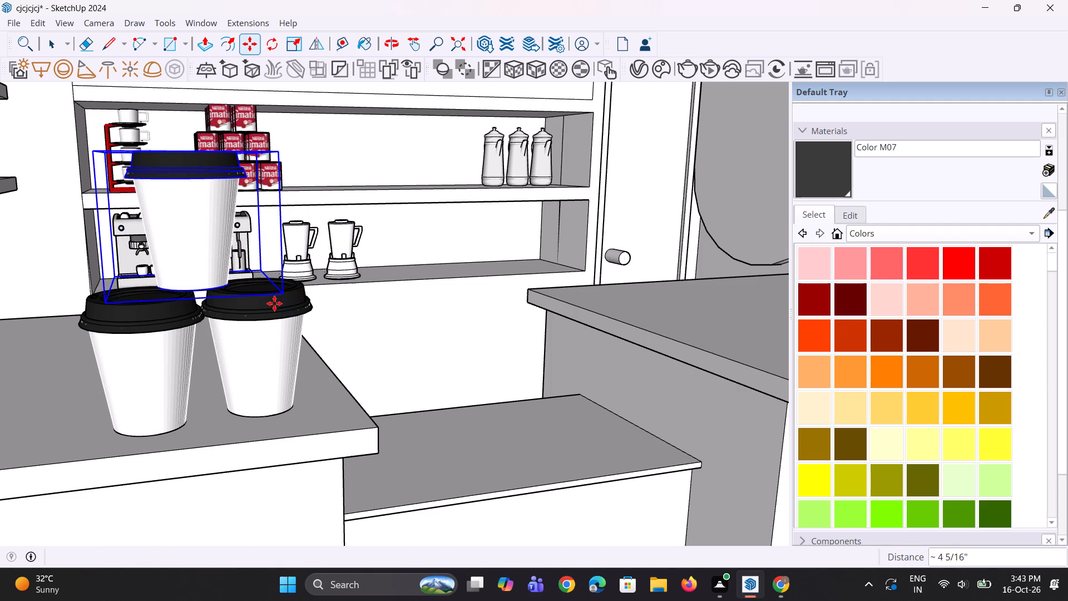
scroll(230, 355, "down", 6)
middle_click_drag(239, 353, 225, 351)
scroll(232, 351, "down", 6)
key("space")
key("space")
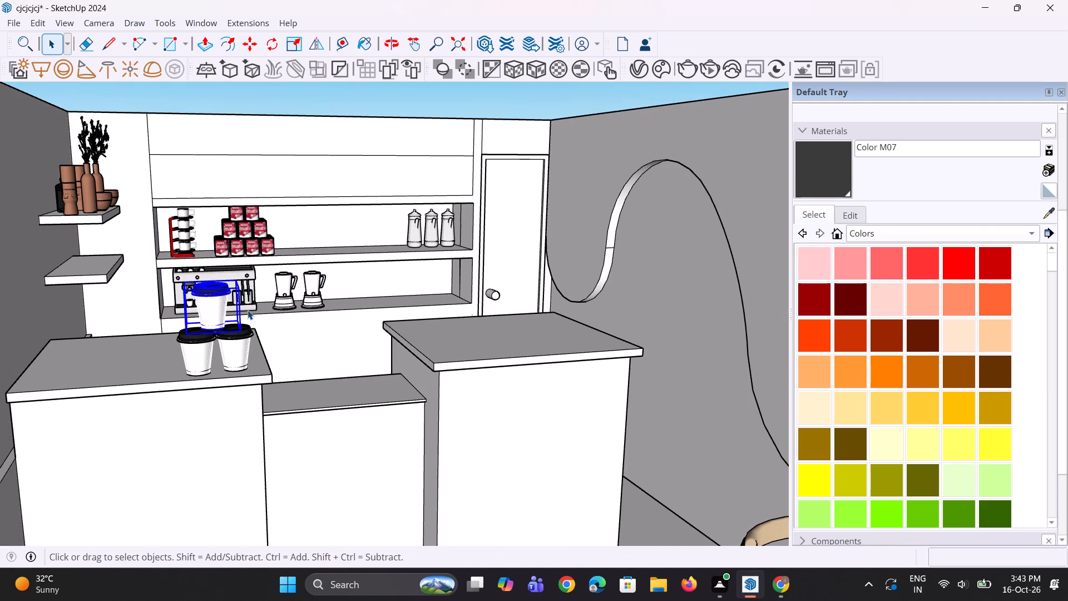
left_click(337, 95)
middle_click_drag(224, 306, 220, 316)
scroll(177, 343, "up", 2)
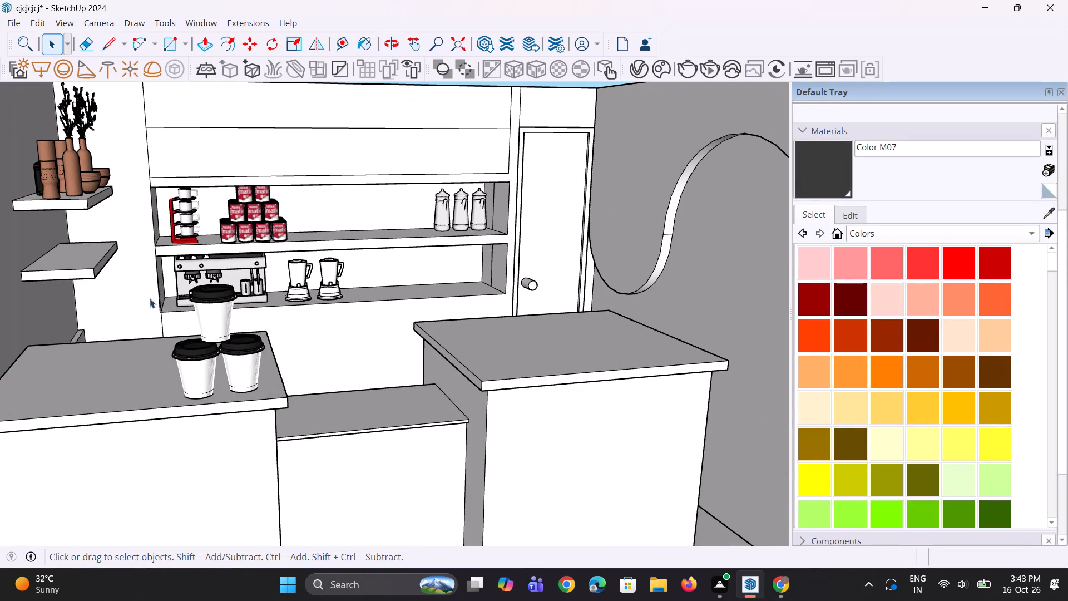
Group the three stacked takeaway cups on the counter.
left_click_drag(150, 298, 263, 405)
scroll(179, 335, "up", 1)
middle_click_drag(186, 341, 203, 365)
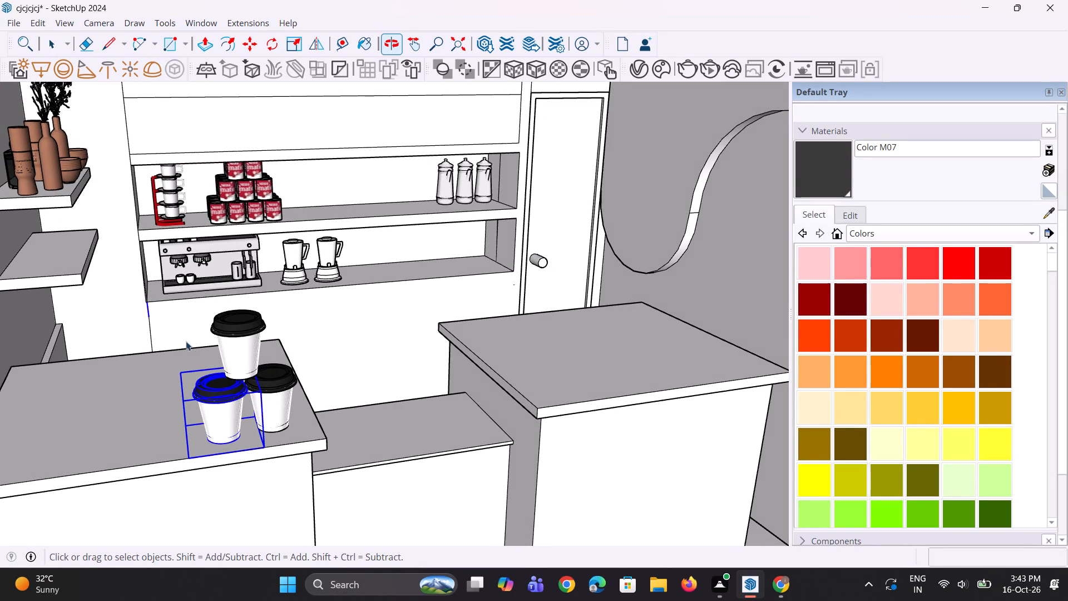
left_click_drag(145, 308, 304, 449)
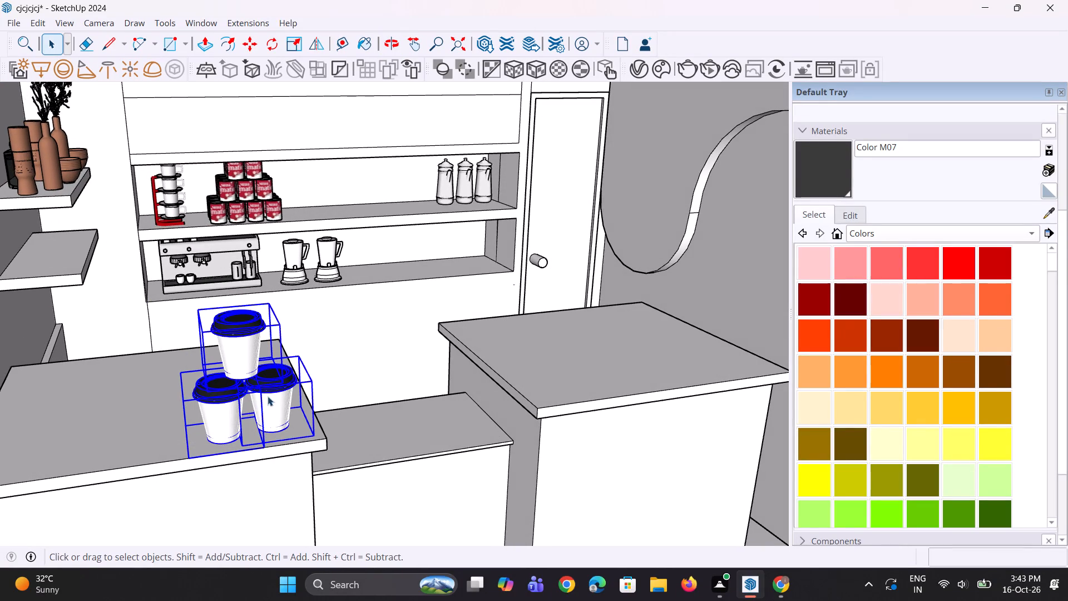
right_click(263, 389)
left_click(333, 243)
Rotate the group of three cups 90° horizontally about a point outside the café.
middle_click_drag(364, 345, 296, 345)
scroll(214, 403, "down", 10)
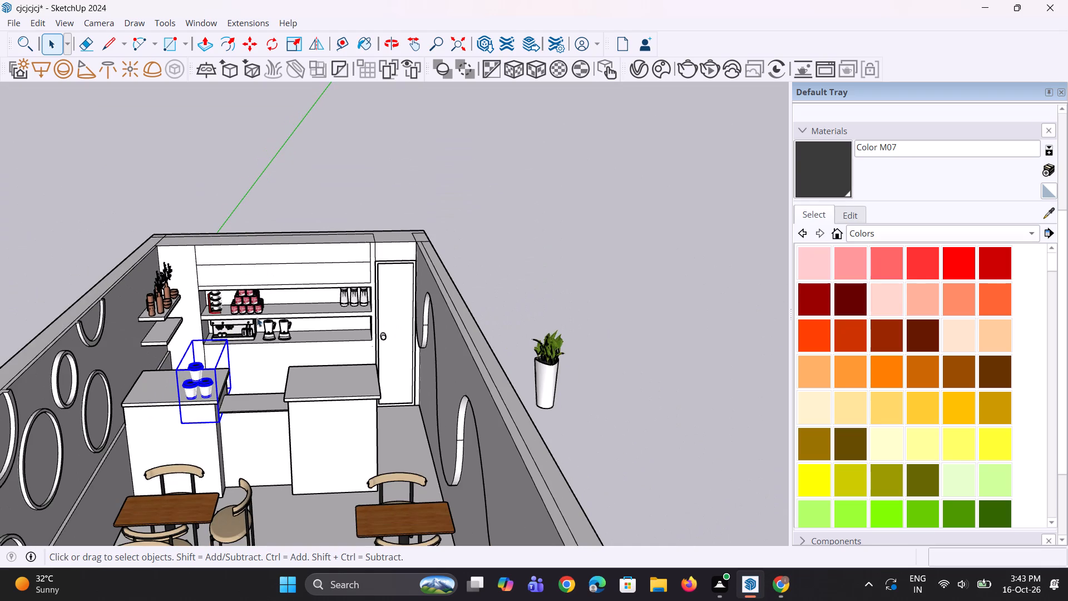
left_click(273, 53)
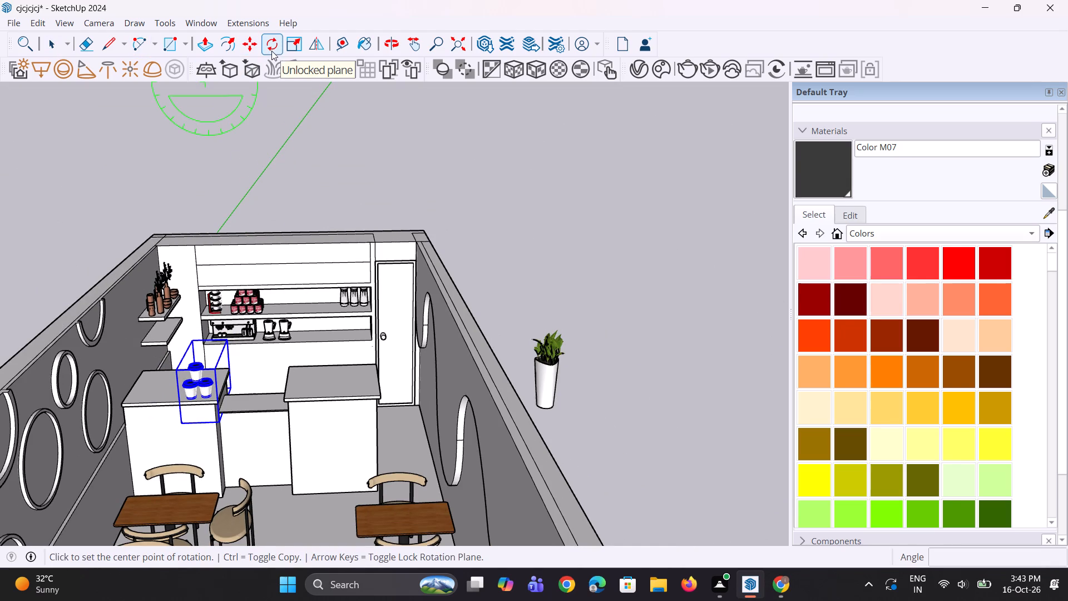
left_click(270, 50)
left_click(536, 279)
left_click(608, 277)
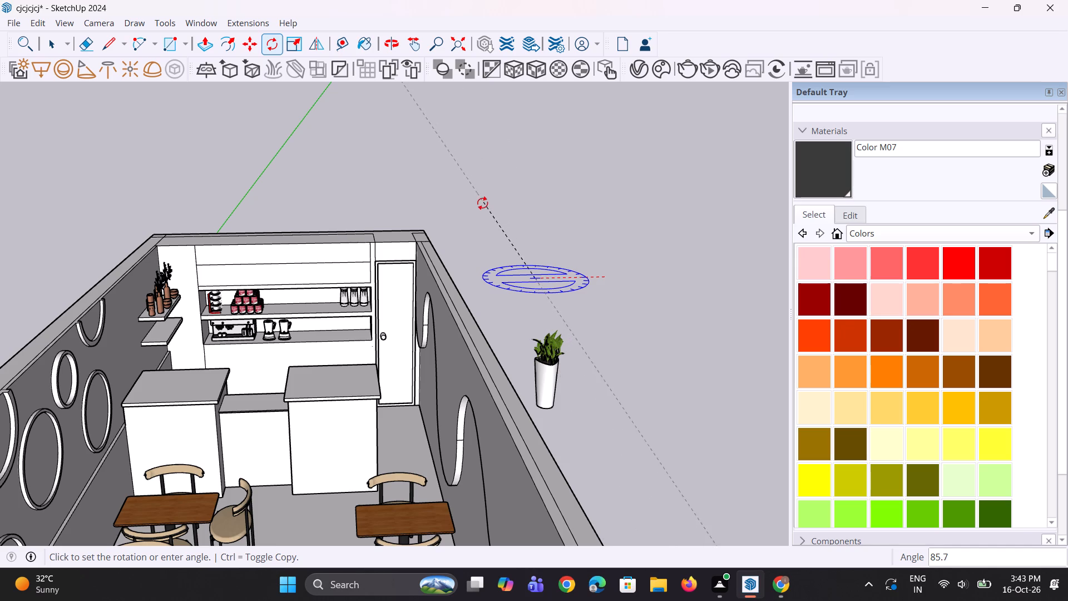
left_click(477, 216)
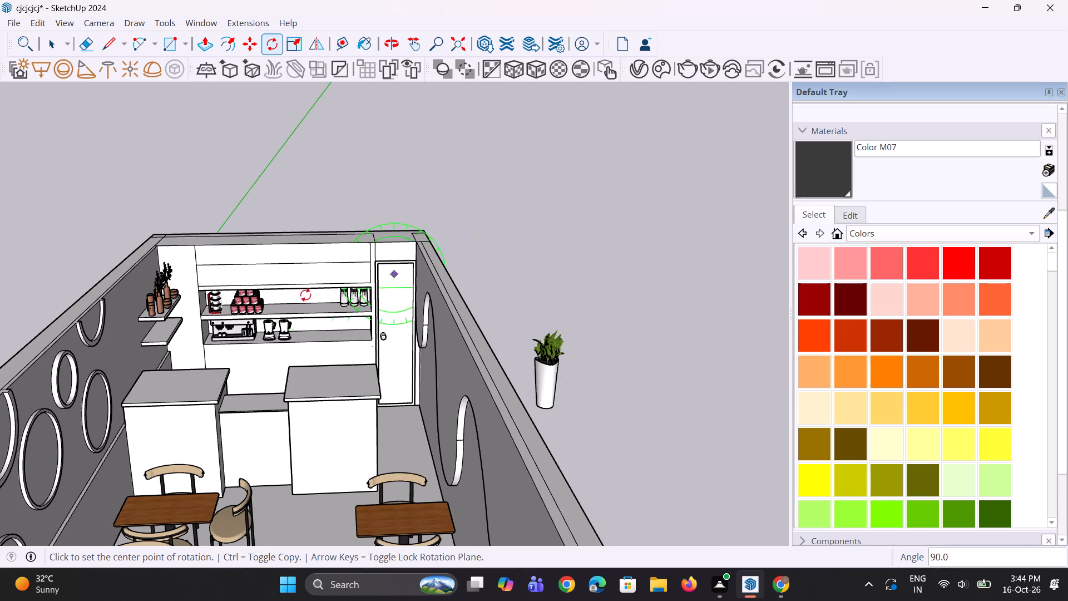
Move the rotated cup group about 65' 7" from beside the gathered props back into the café, at the side shelves.
scroll(298, 300, "down", 12)
scroll(535, 288, "up", 3)
scroll(613, 299, "up", 3)
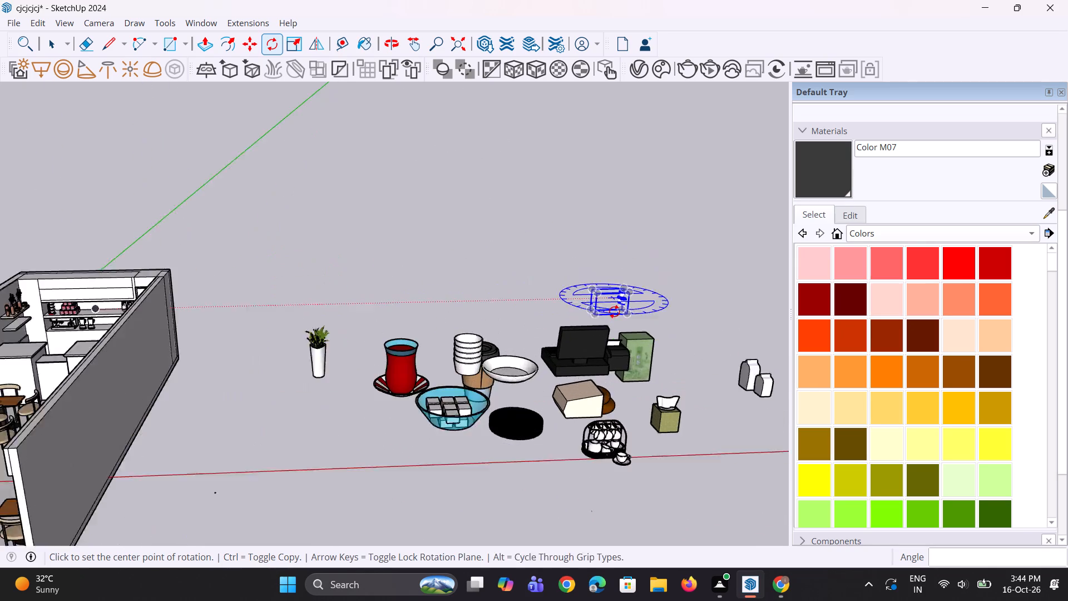
scroll(614, 312, "up", 7)
key("m")
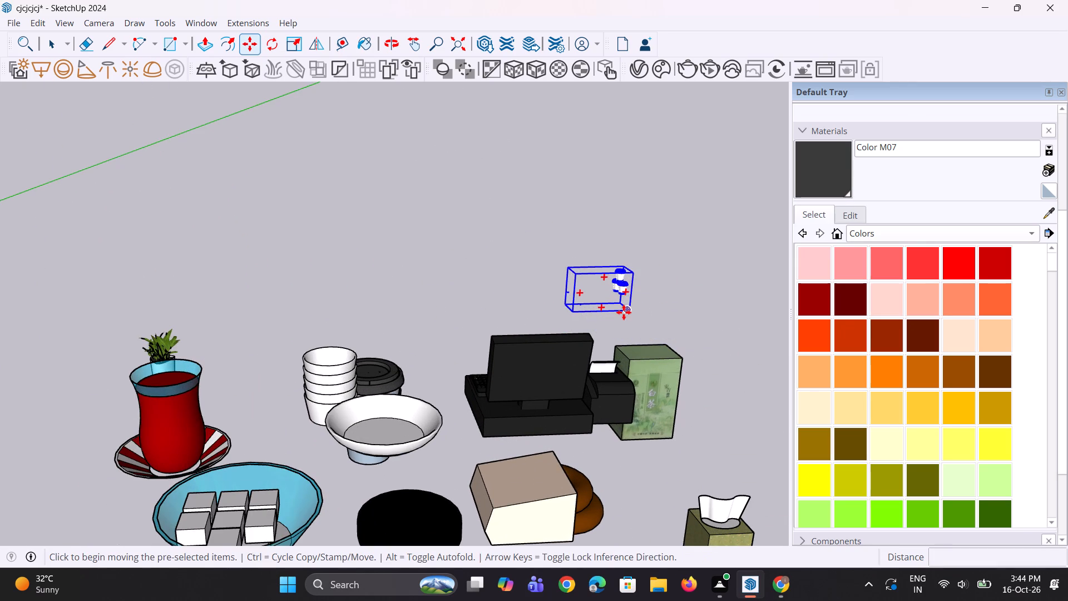
left_click_drag(624, 312, 621, 318)
scroll(620, 343, "down", 14)
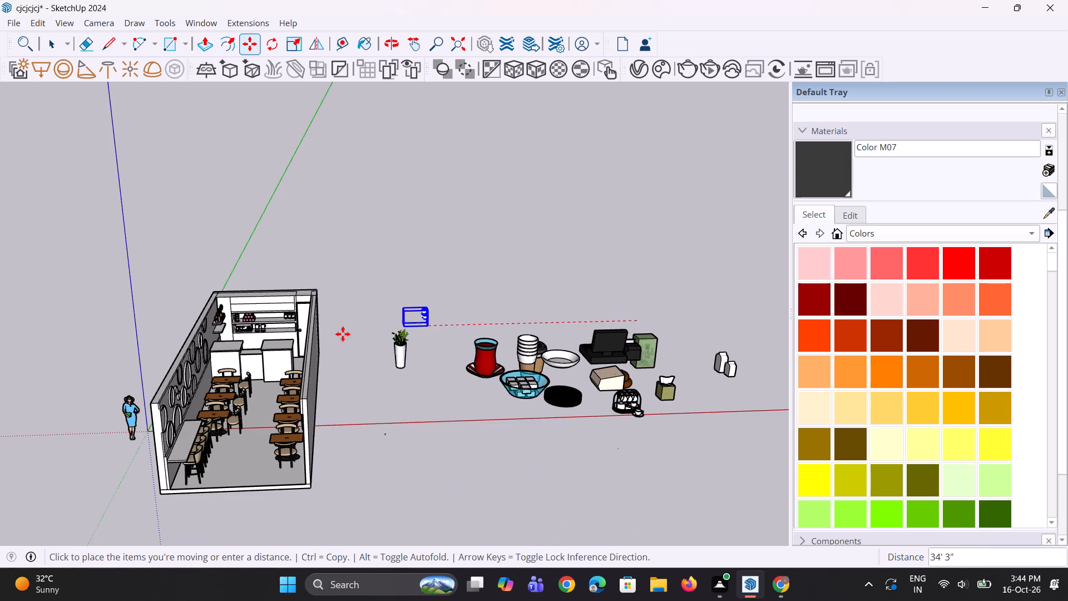
scroll(257, 335, "up", 3)
scroll(198, 342, "up", 9)
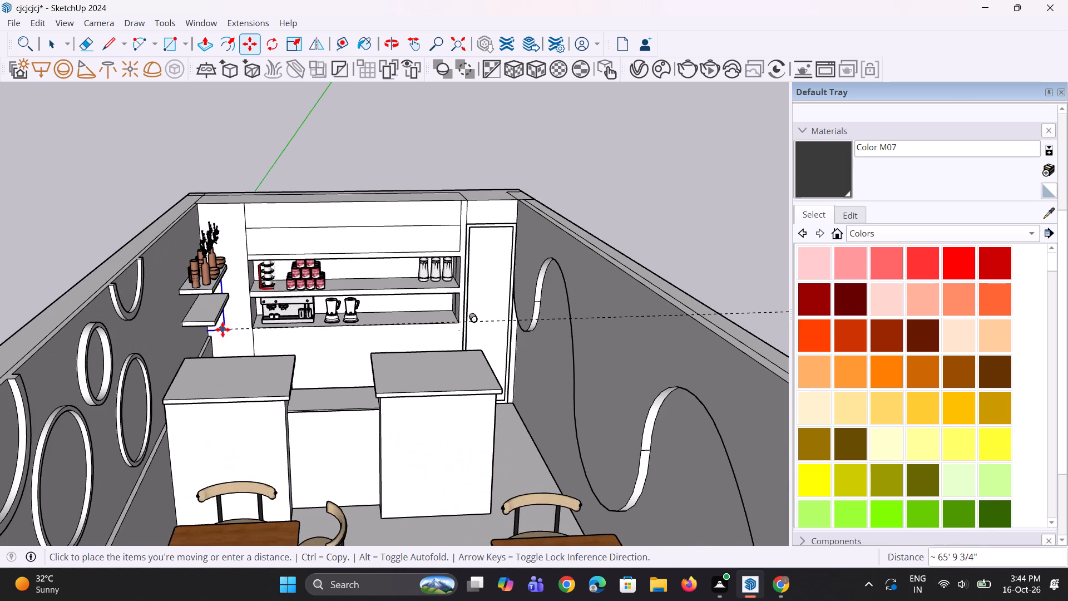
left_click(217, 315)
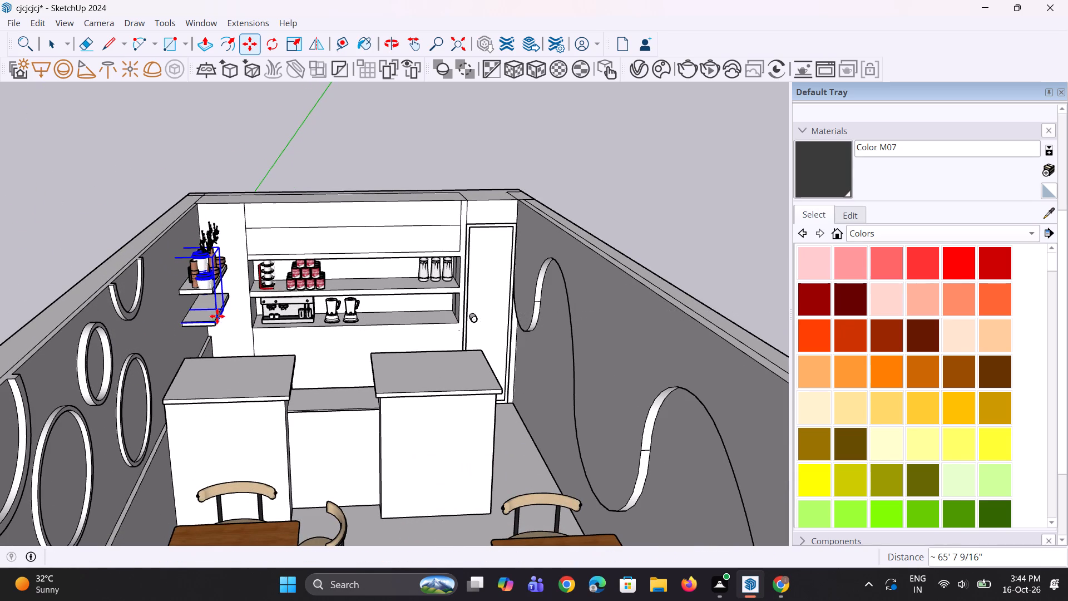
Move the cup group about 1' 5" down to the lower side shelf.
scroll(220, 278, "up", 10)
left_click(209, 249)
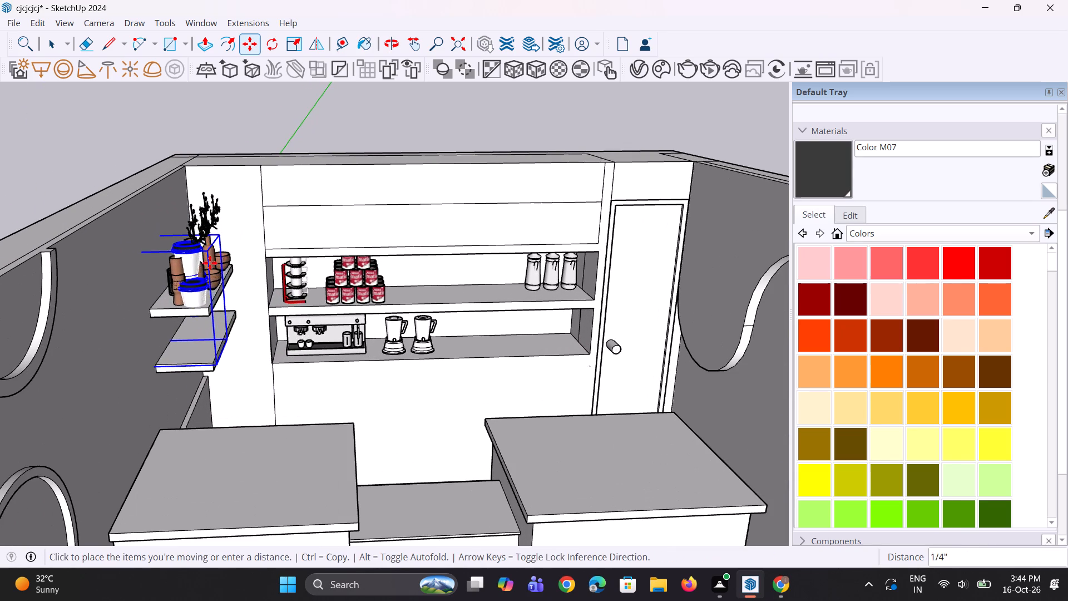
left_click(213, 309)
Scale the three-cup group down uniformly from its bottom corner at the side shelves.
middle_click_drag(238, 370, 238, 357)
scroll(238, 370, "up", 1)
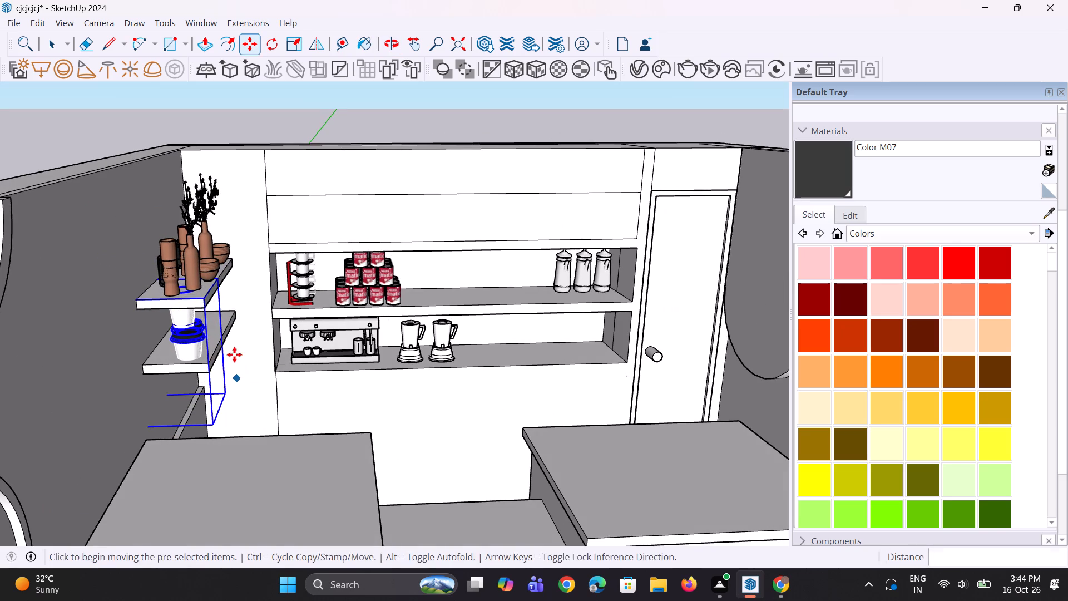
key("s")
left_click(215, 428)
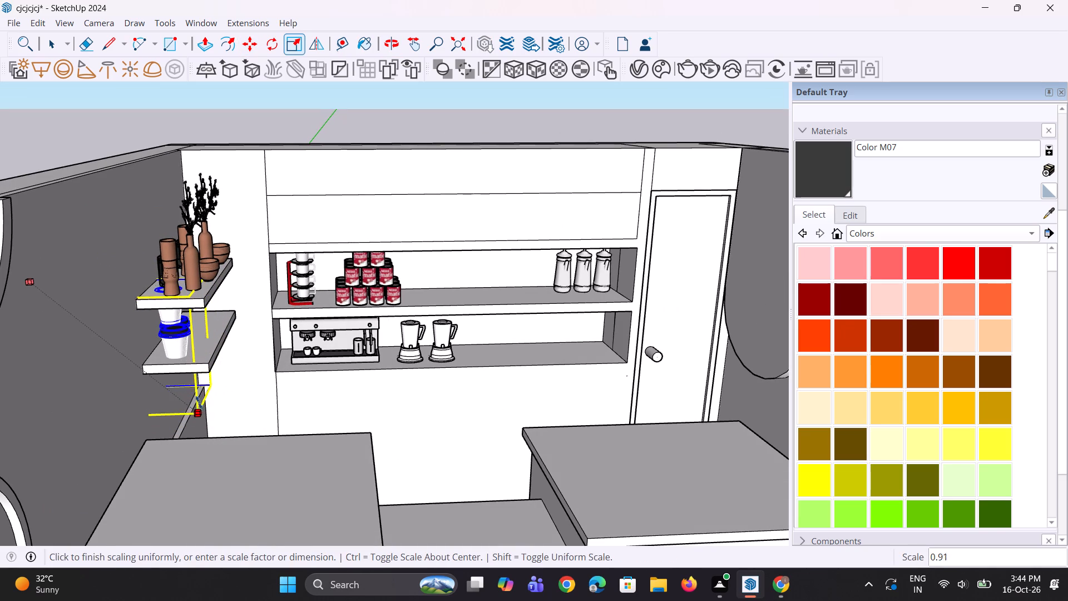
left_click(187, 391)
Move the cup group about 7" away from the wall, over the lower side shelf.
middle_click_drag(240, 375, 226, 370)
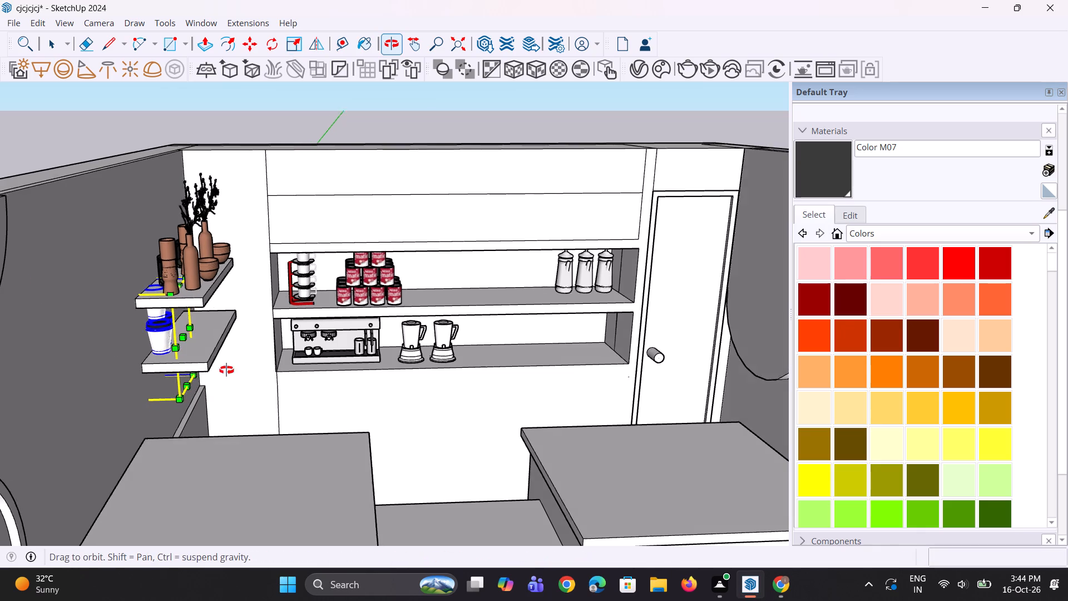
middle_click_drag(226, 370, 127, 369)
scroll(141, 292, "up", 12)
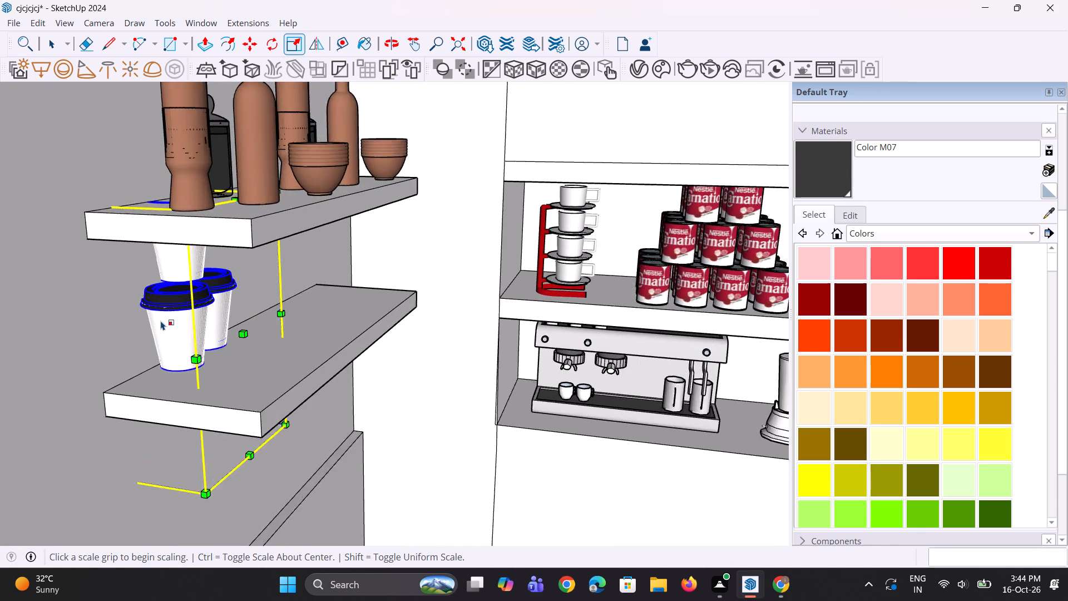
scroll(161, 321, "up", 2)
key("m")
left_click(178, 324)
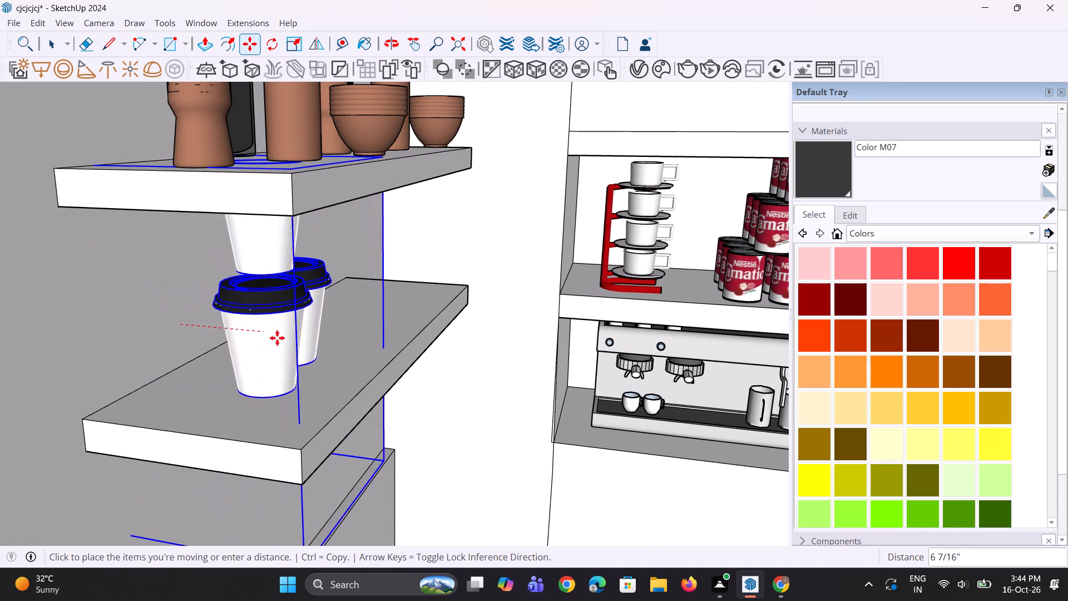
left_click(289, 338)
Scale the cup group down uniformly again by a factor of about 0.79.
scroll(293, 356, "down", 5)
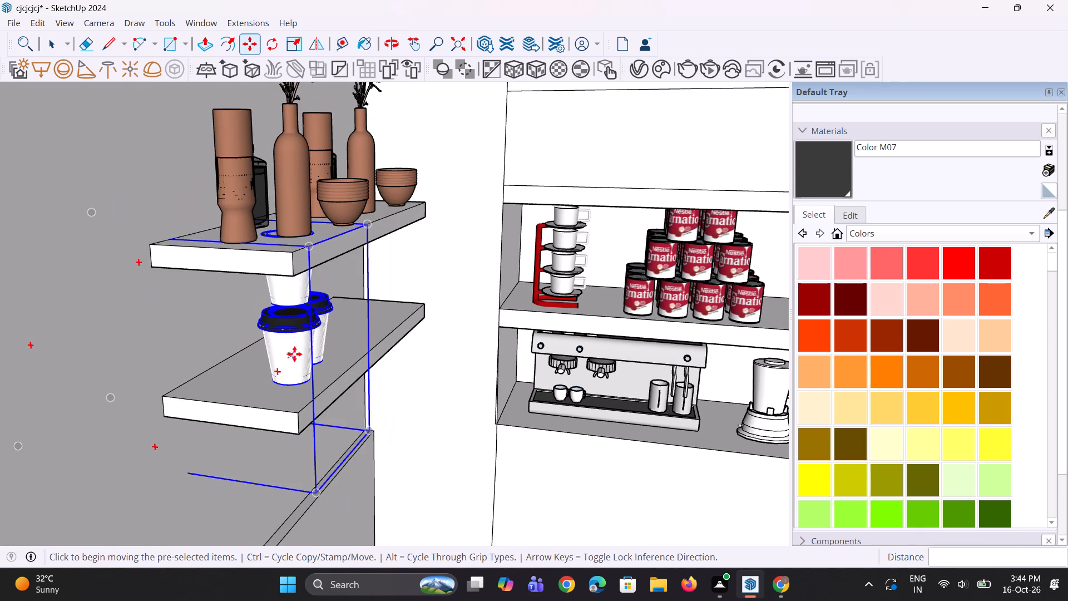
key("s")
scroll(292, 349, "down", 12)
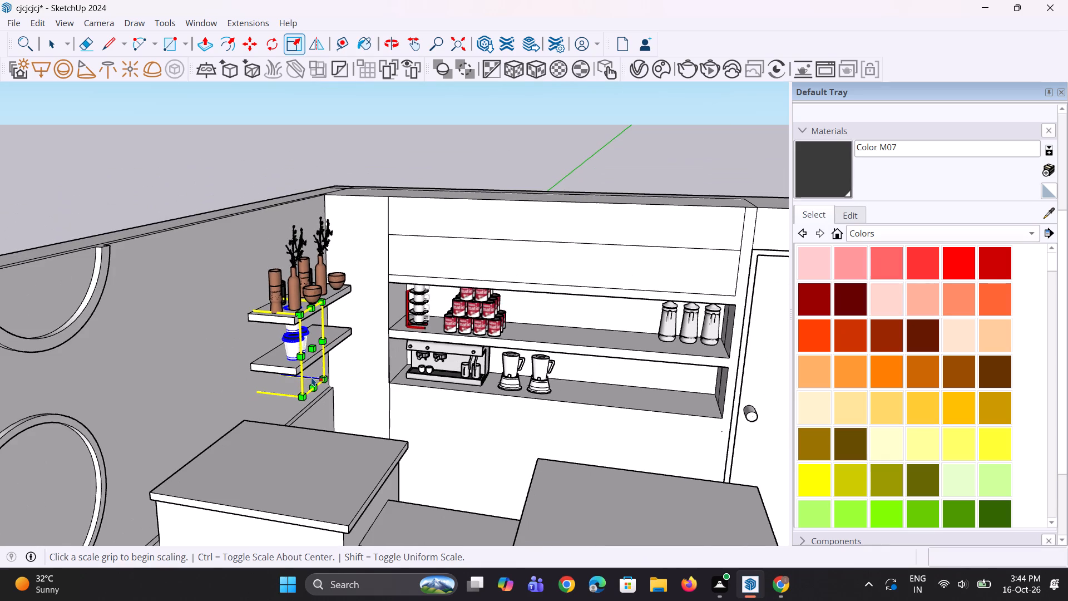
left_click(301, 398)
left_click(284, 372)
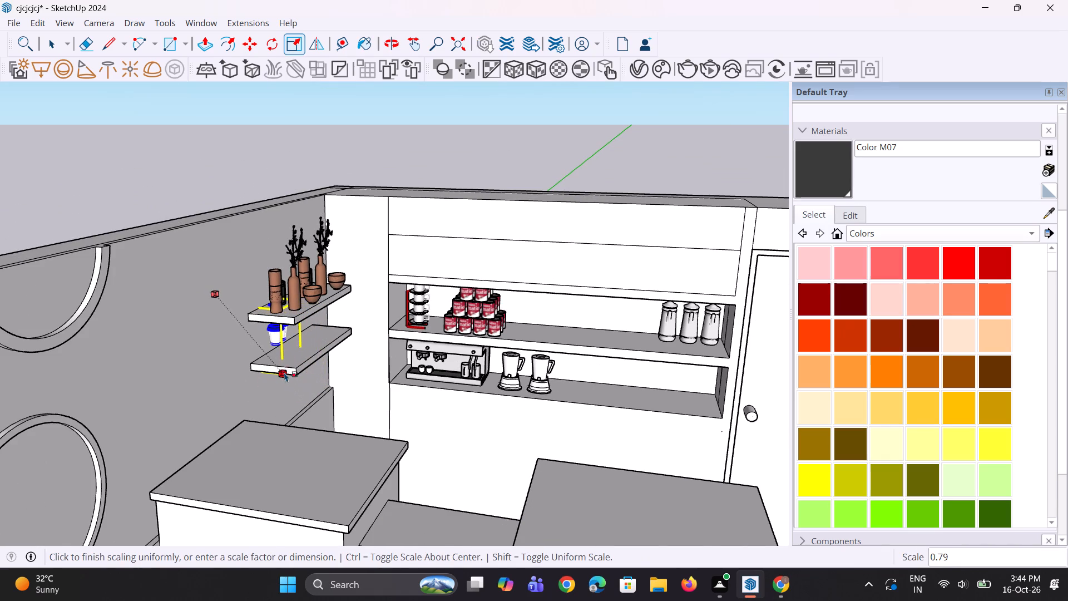
Lower the cup group onto the surface of the lower side shelf.
scroll(278, 341, "up", 9)
key("m")
left_click(277, 347)
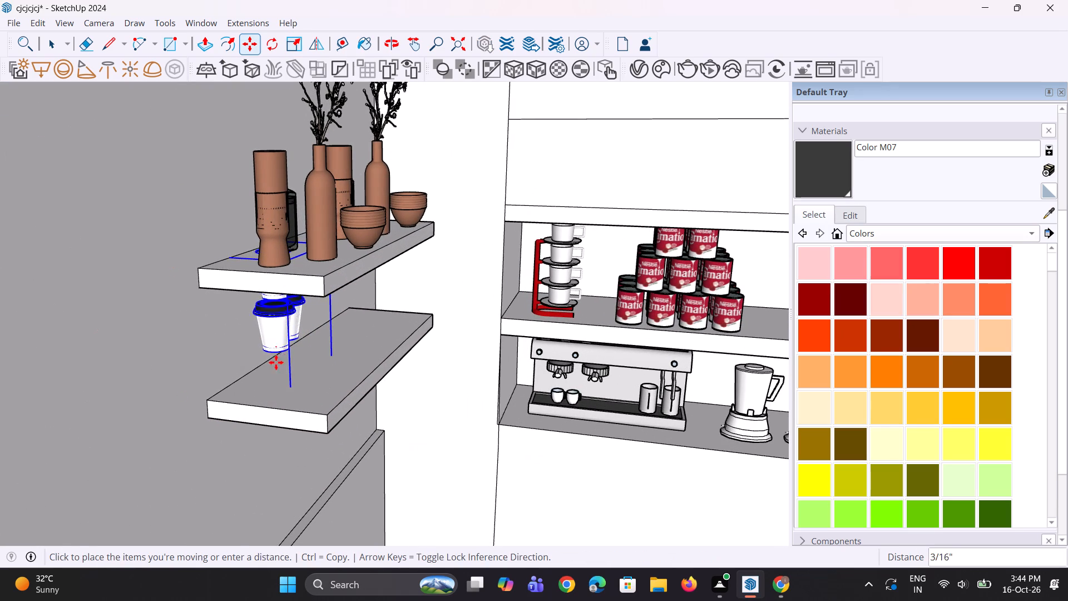
left_click(274, 380)
Move the cup group about 5" away from the wall across the lower side shelf.
scroll(217, 377, "up", 3)
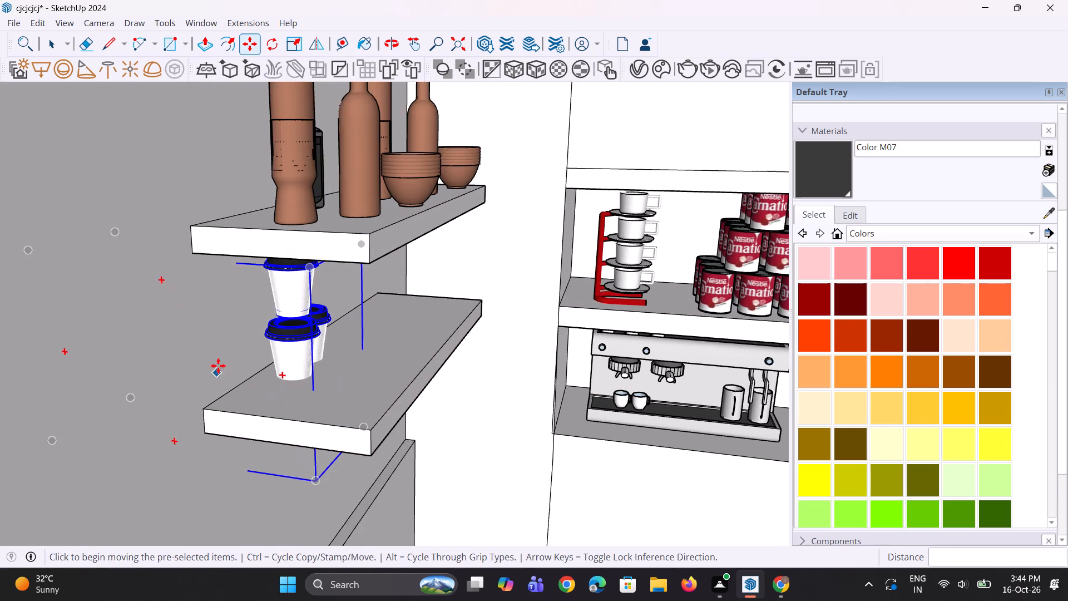
scroll(220, 354, "up", 2)
scroll(272, 332, "up", 2)
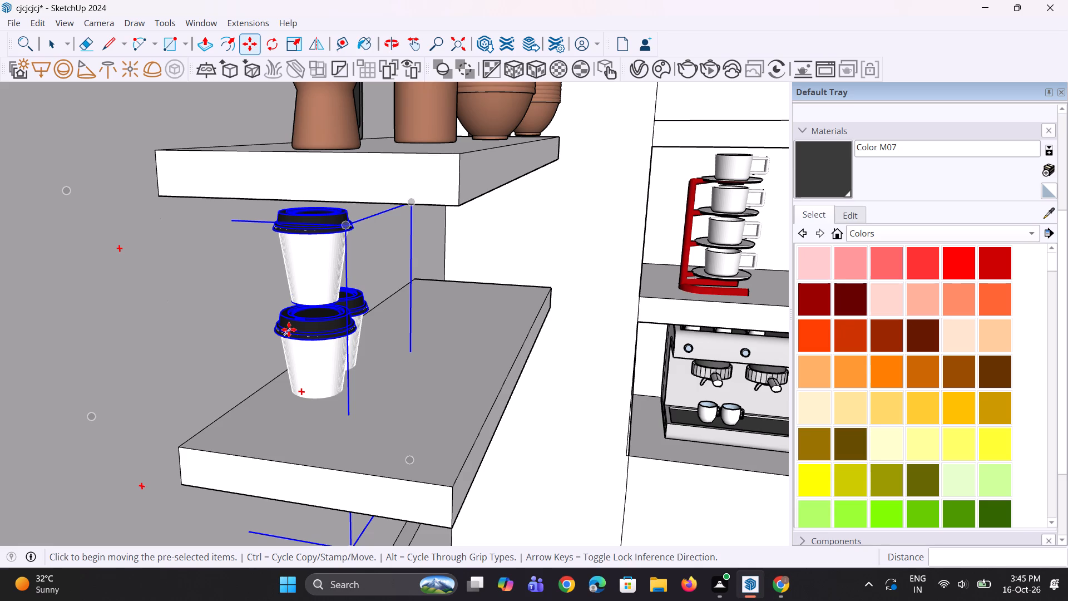
scroll(275, 367, "down", 4)
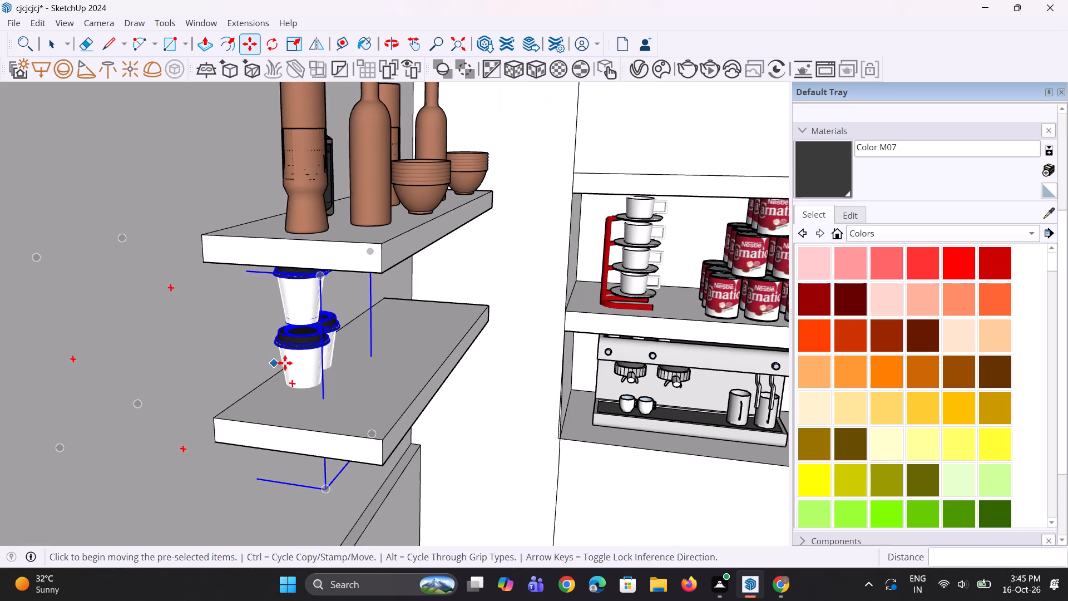
middle_click_drag(364, 409, 325, 400)
scroll(322, 398, "up", 2)
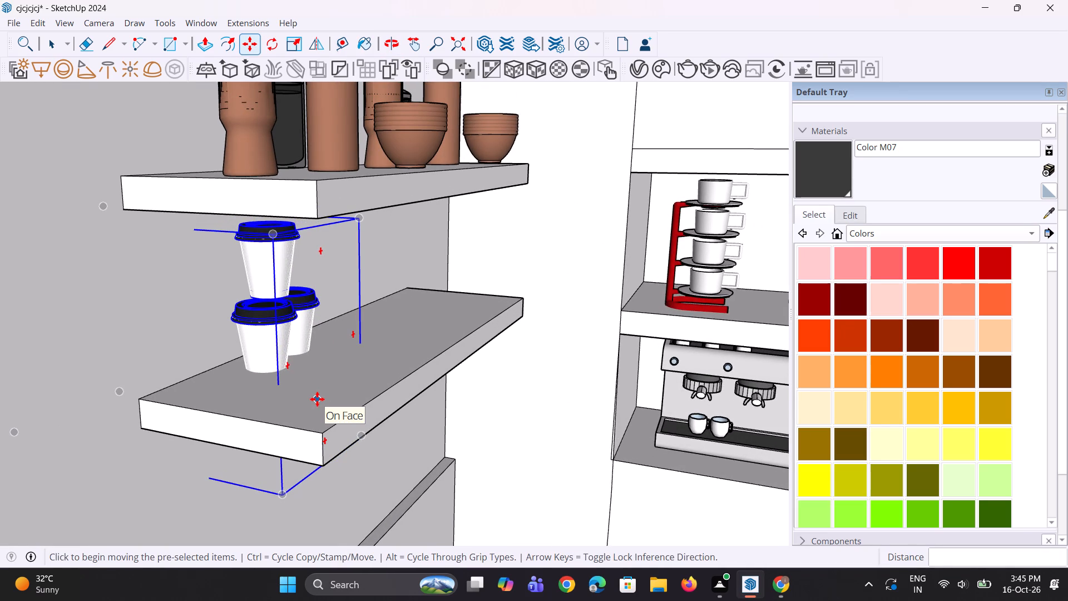
scroll(228, 295, "down", 2)
scroll(278, 386, "up", 4)
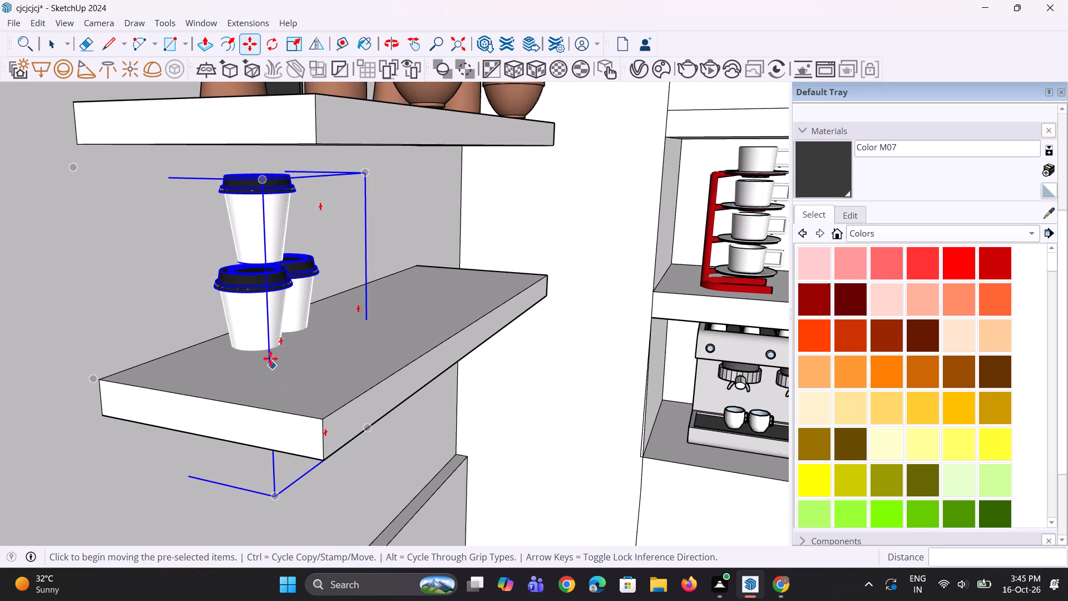
left_click(270, 358)
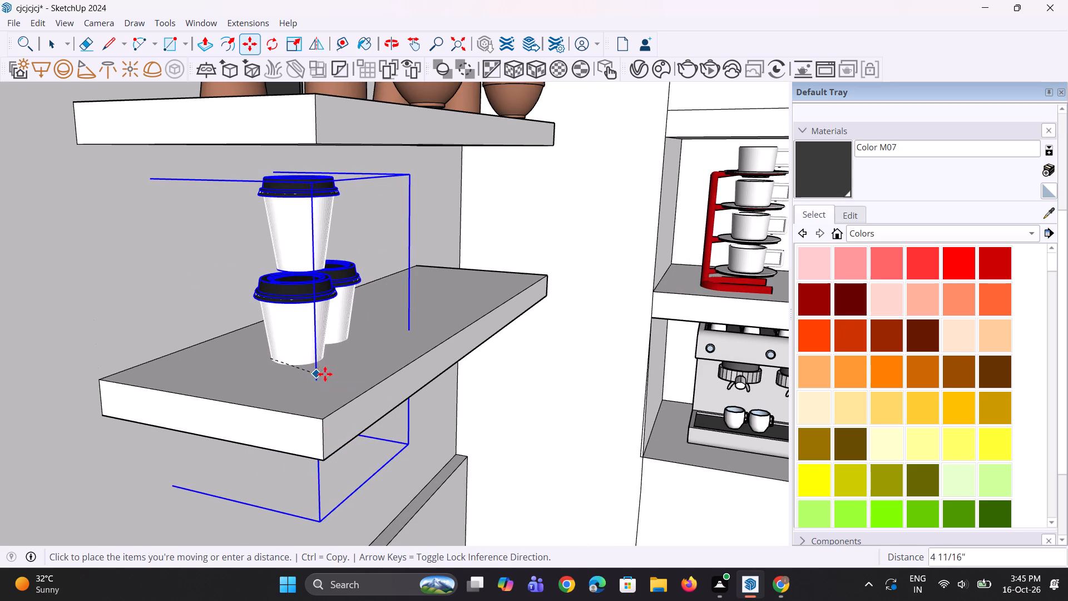
left_click(328, 372)
Raise the cup group about 1 1/16" so the cup bases rest on top of the shelf.
middle_click_drag(367, 381, 97, 397)
scroll(201, 336, "up", 2)
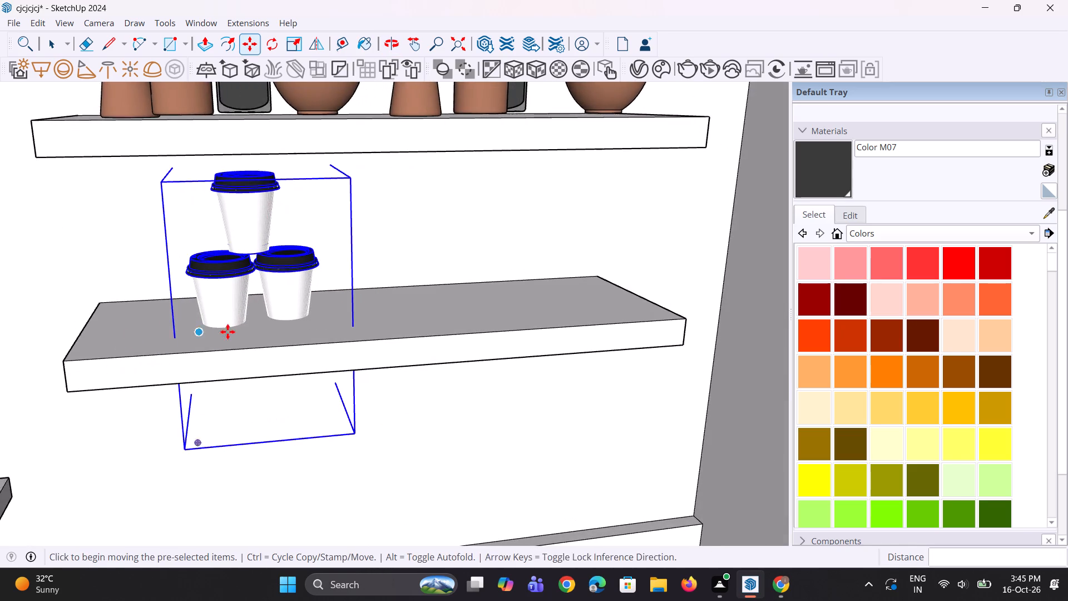
scroll(257, 338, "up", 1)
left_click(397, 318)
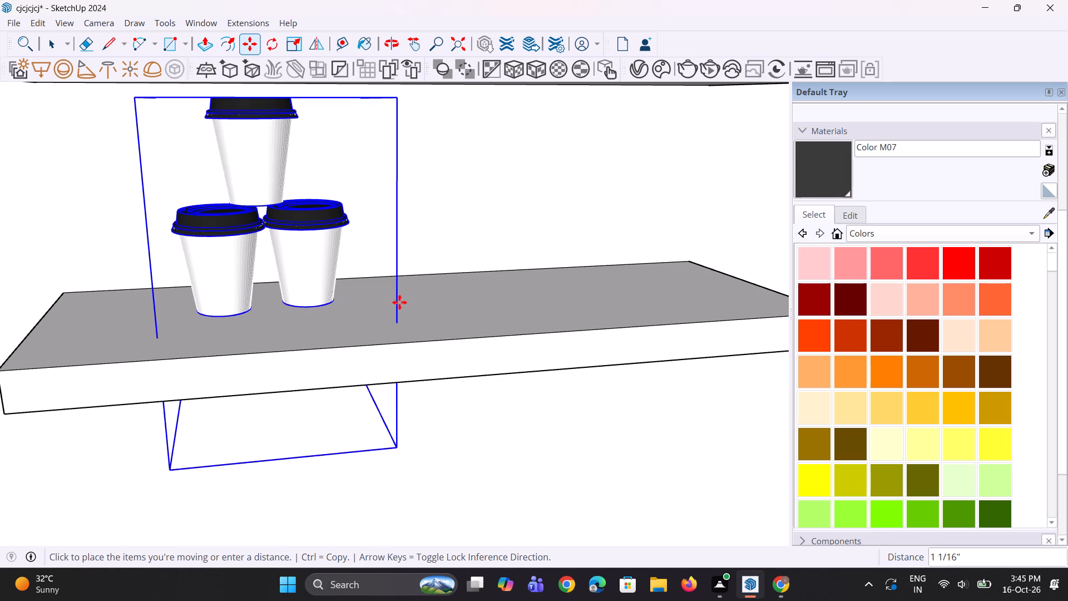
left_click(400, 300)
Slide the cup group about 7 1/4" to the shelf end farthest from the back counter and about 3 5/8" toward its front edge.
middle_click_drag(368, 346, 350, 347)
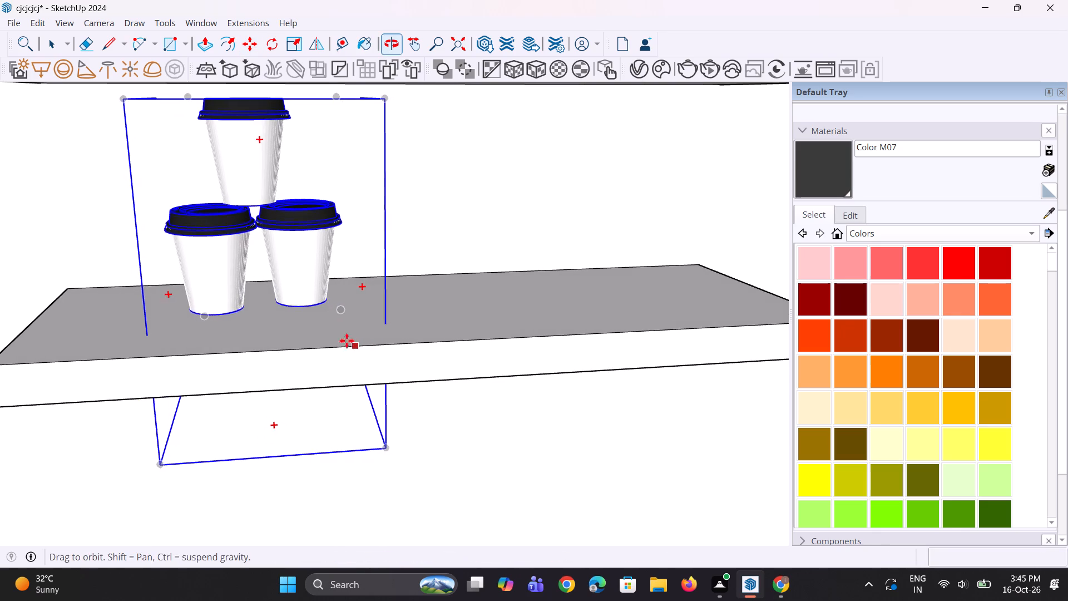
left_click(305, 296)
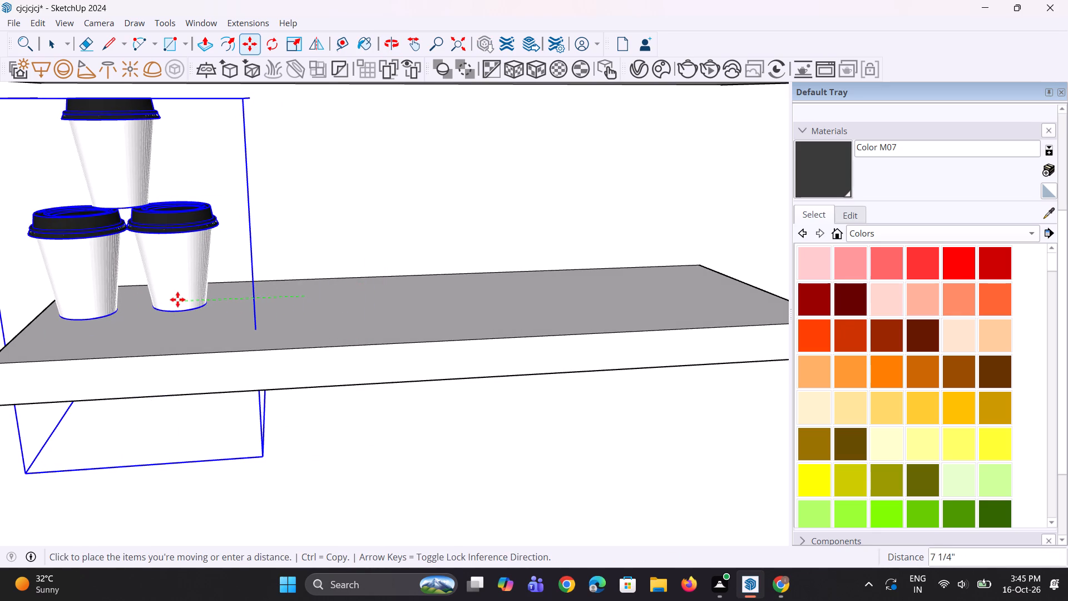
left_click(177, 300)
middle_click_drag(270, 331, 219, 366)
left_click(222, 344)
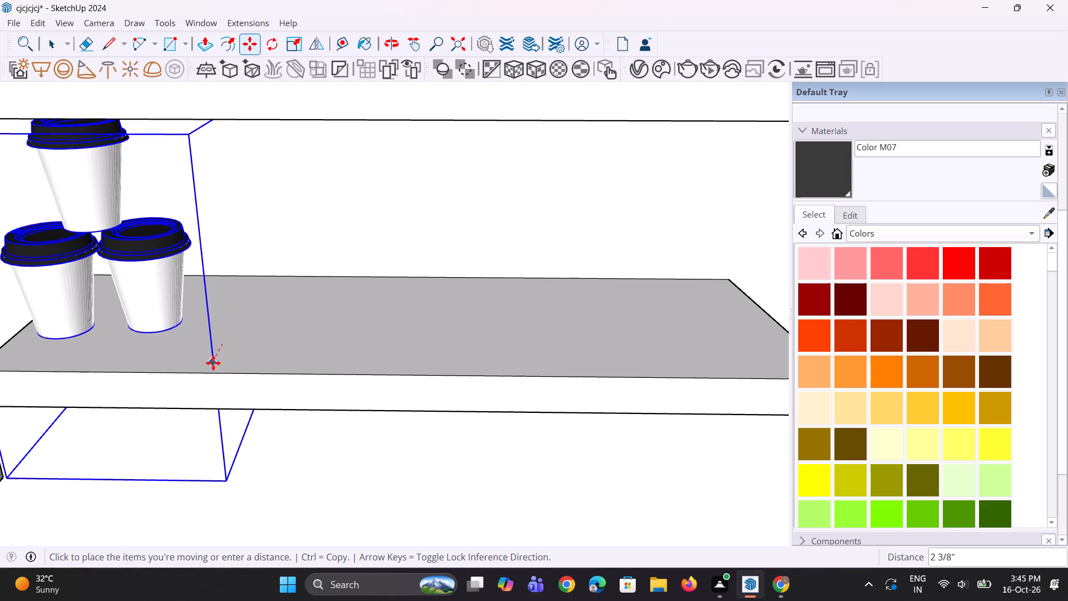
left_click(204, 374)
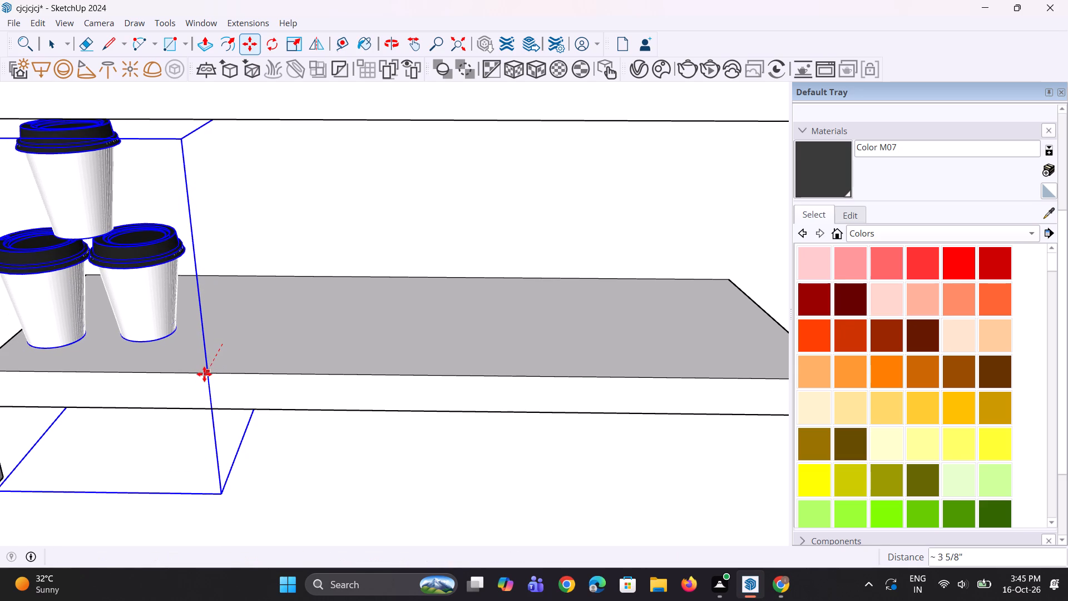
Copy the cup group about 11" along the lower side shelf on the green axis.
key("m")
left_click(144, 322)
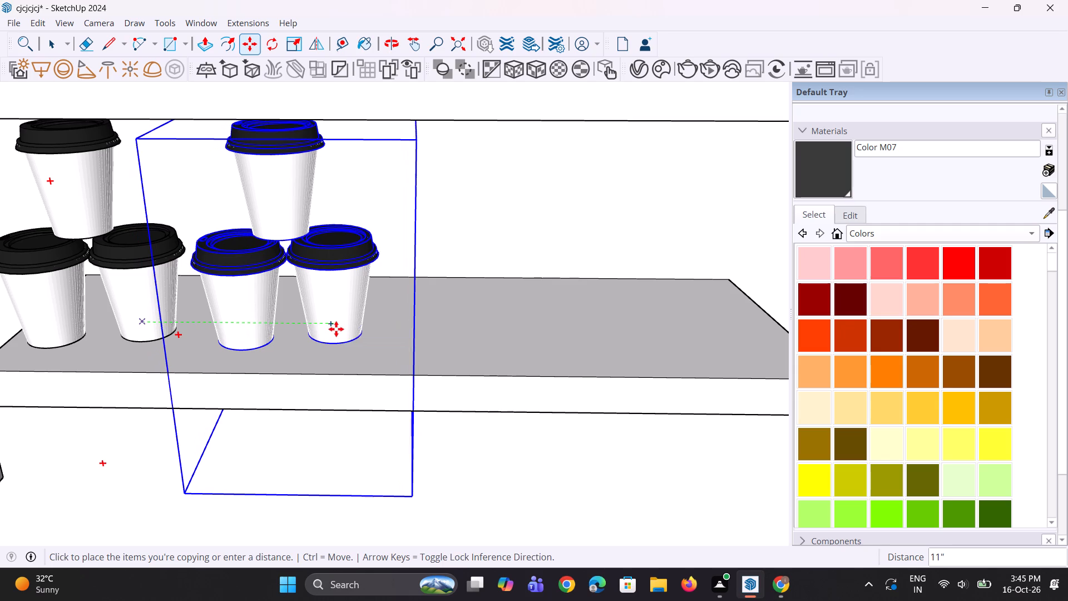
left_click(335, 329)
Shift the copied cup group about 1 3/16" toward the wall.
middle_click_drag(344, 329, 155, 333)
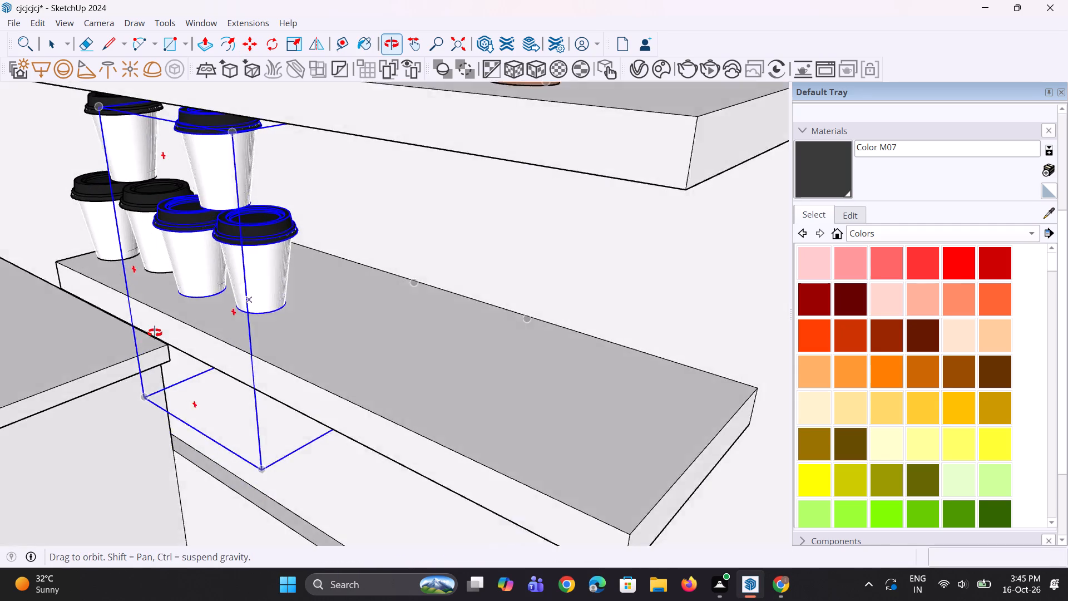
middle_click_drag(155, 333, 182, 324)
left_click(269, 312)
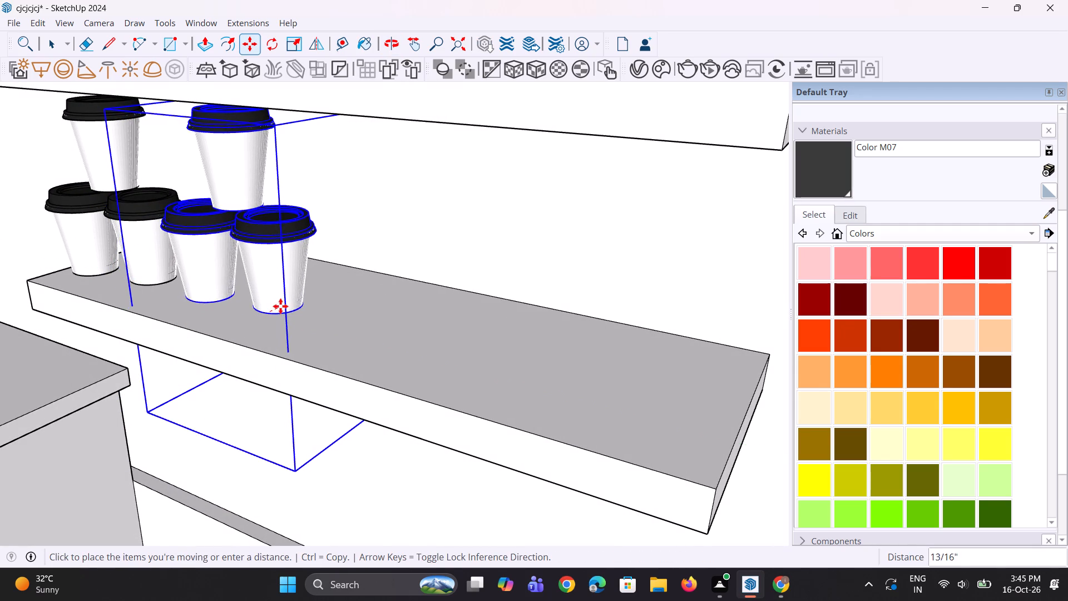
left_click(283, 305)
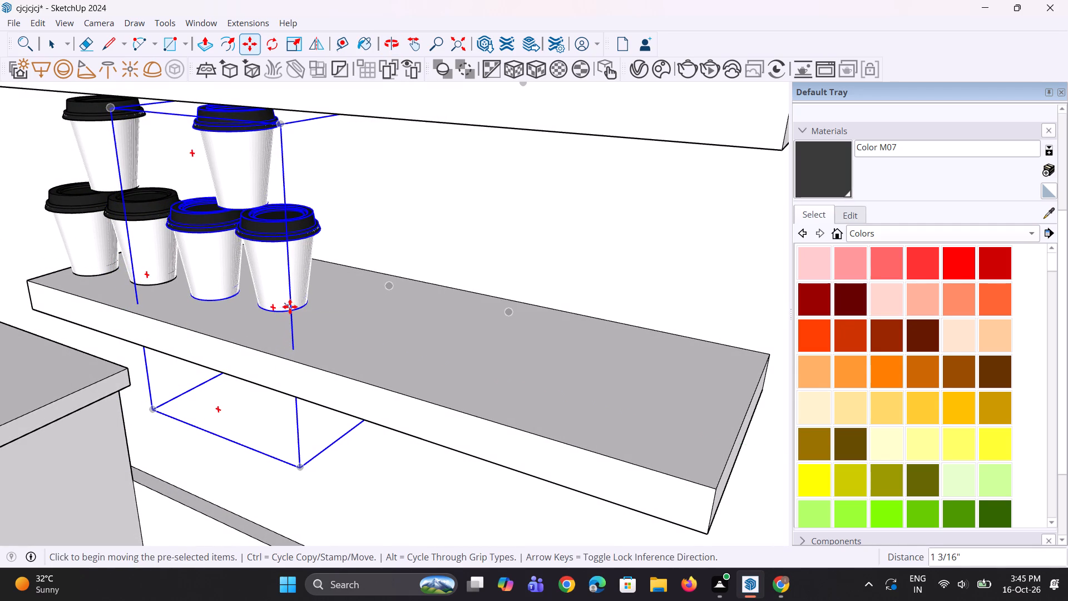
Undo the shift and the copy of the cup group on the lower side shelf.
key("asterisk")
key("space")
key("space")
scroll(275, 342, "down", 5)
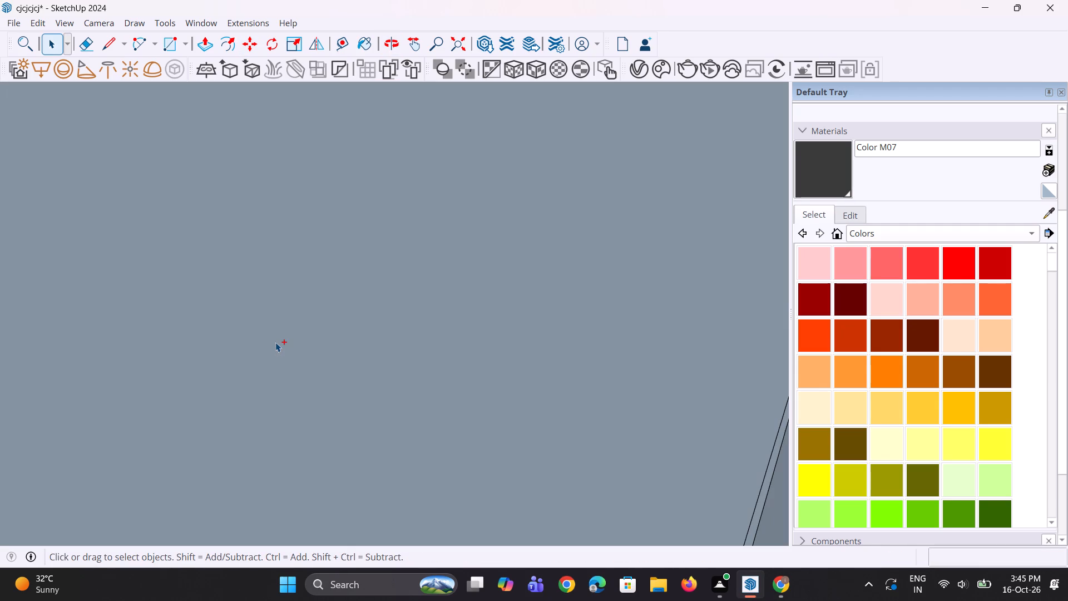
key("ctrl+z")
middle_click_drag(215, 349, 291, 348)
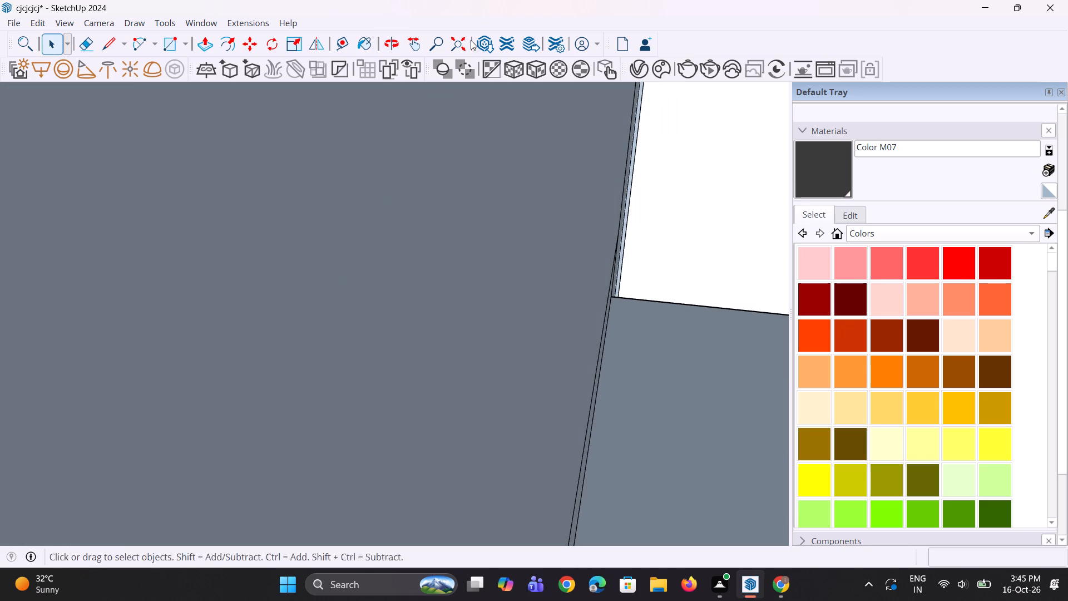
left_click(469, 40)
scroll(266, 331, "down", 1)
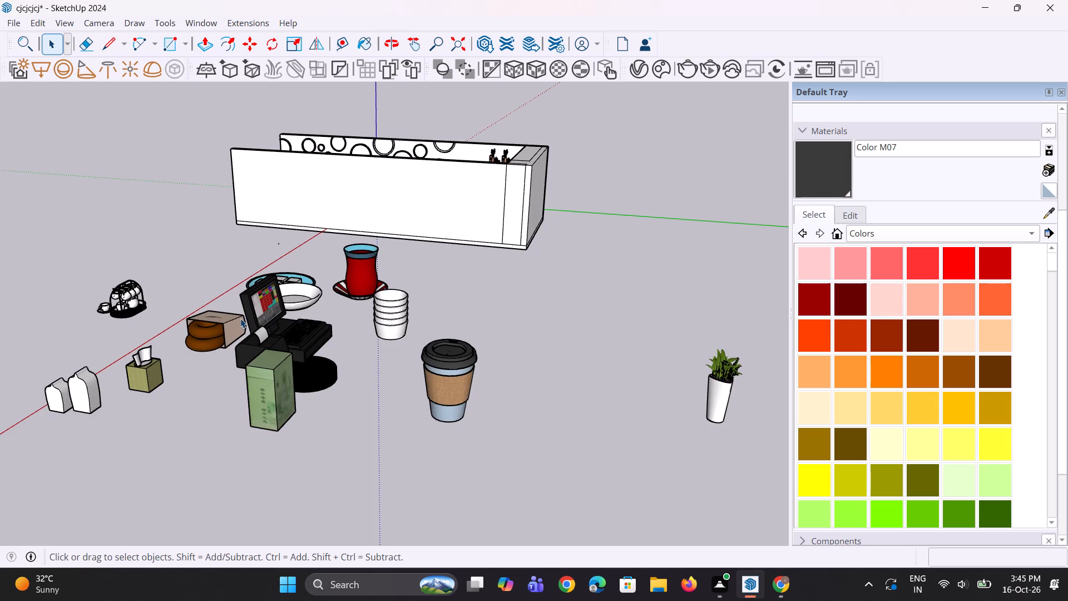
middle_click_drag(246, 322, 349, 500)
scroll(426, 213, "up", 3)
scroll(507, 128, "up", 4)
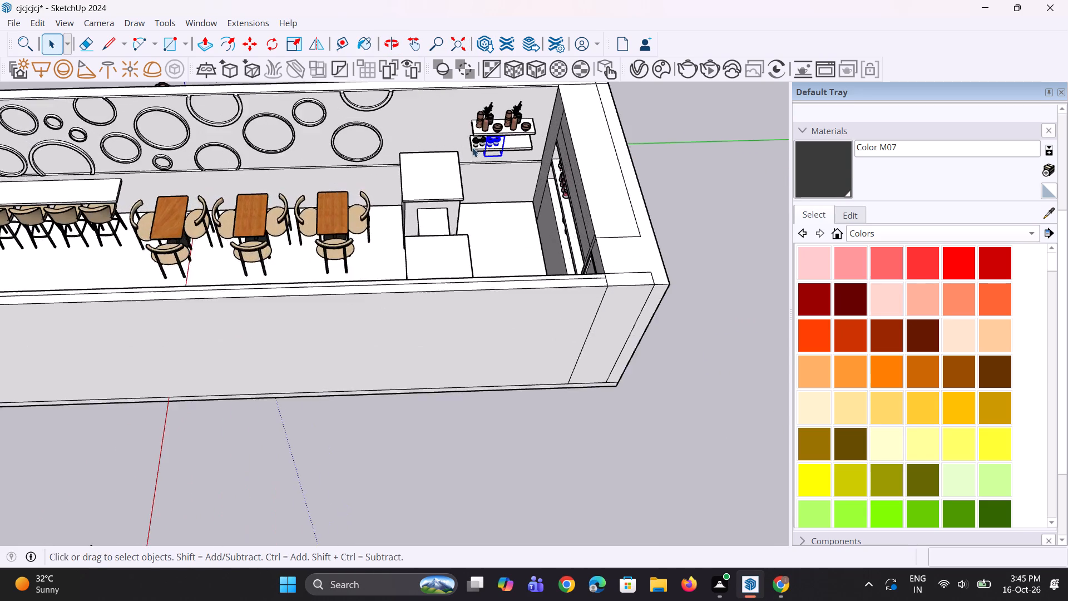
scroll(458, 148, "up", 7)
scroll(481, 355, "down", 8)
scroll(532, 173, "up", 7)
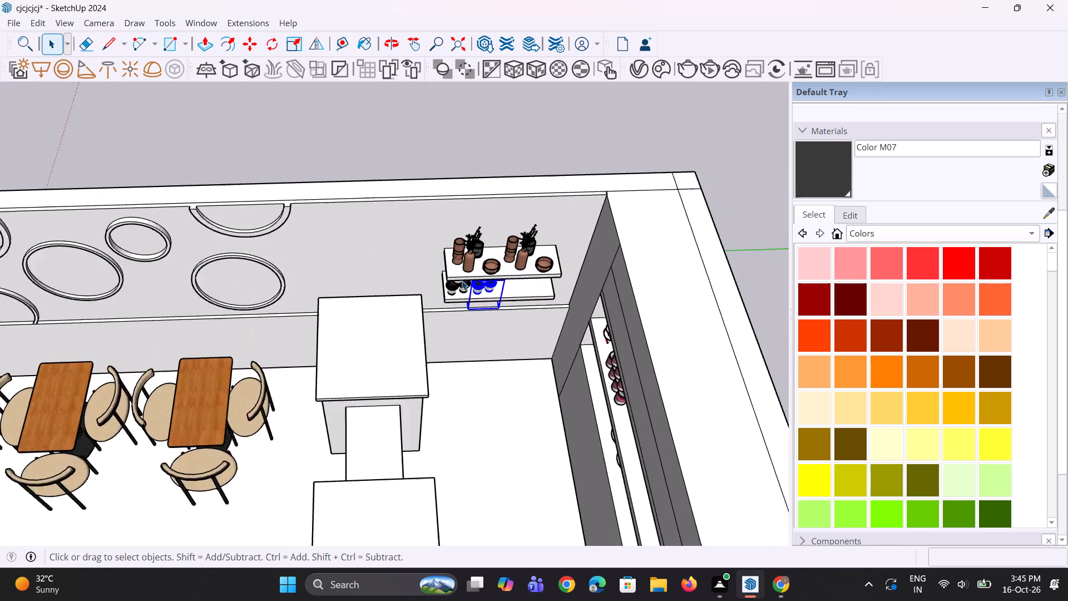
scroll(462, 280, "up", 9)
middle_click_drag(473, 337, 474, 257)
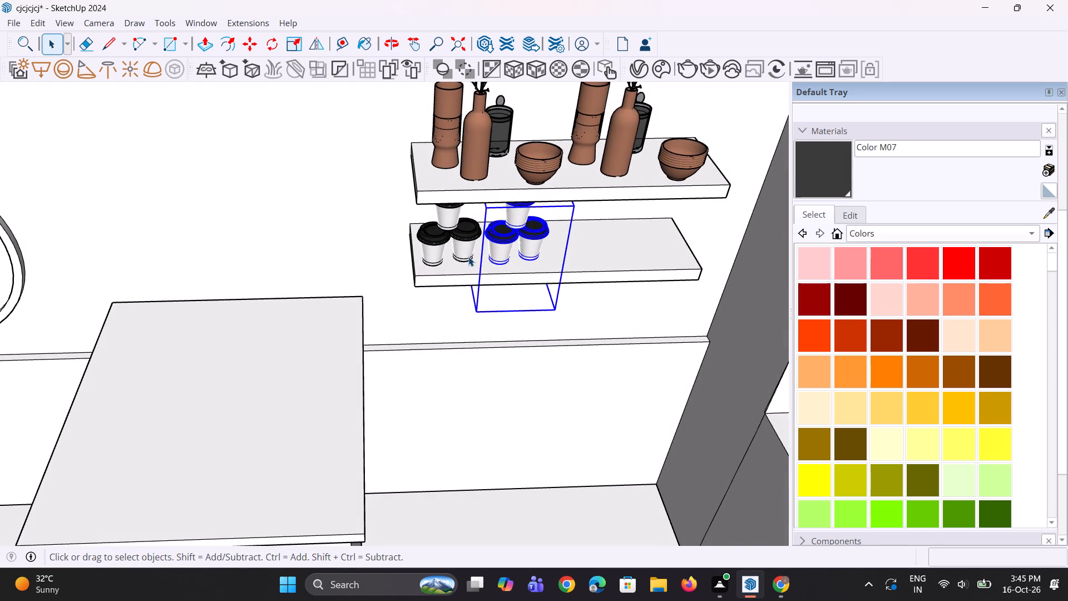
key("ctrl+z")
Copy the cup group about 10 3/8" along the green axis and array it as three copies (*3) across the lower side shelf.
left_click(454, 252)
scroll(442, 255, "up", 1)
middle_click_drag(439, 255, 410, 254)
left_click_drag(412, 254, 398, 253)
scroll(398, 256, "up", 7)
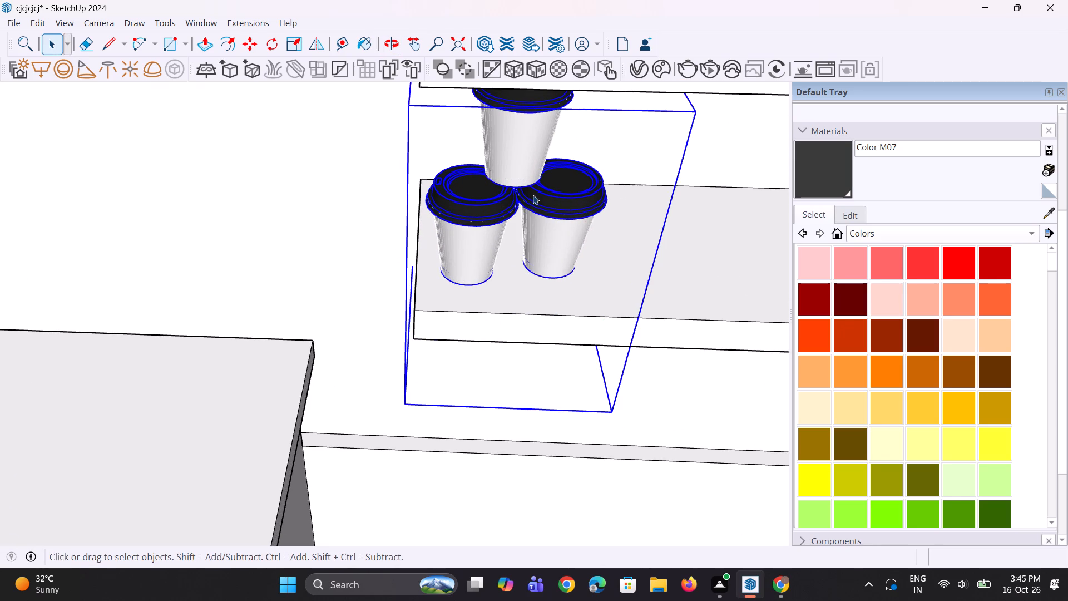
key("m")
left_click(546, 245)
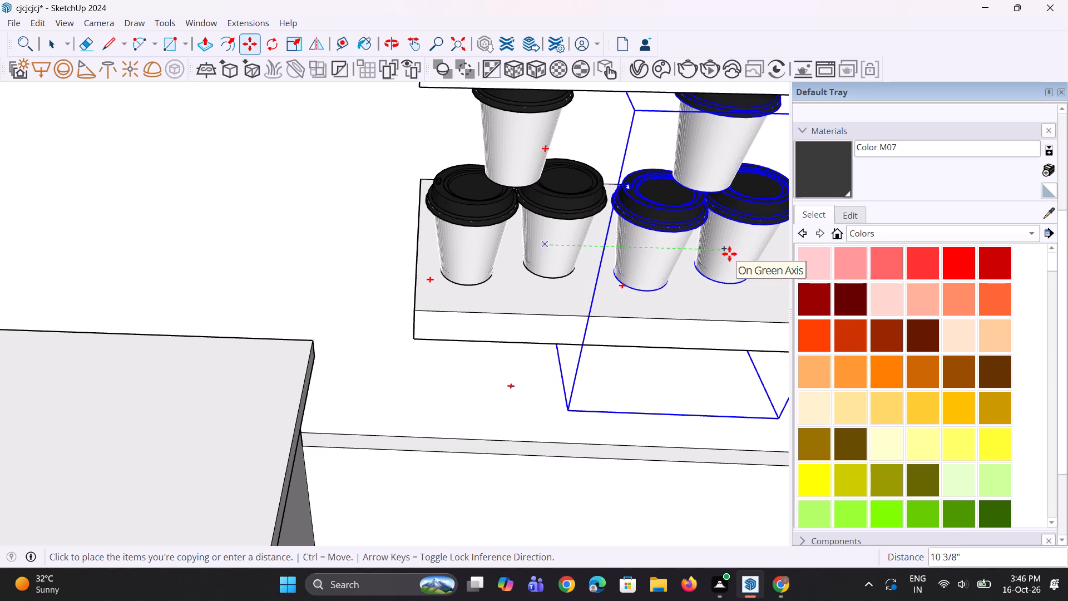
left_click(729, 254)
key("asterisk")
key("3")
key("Return")
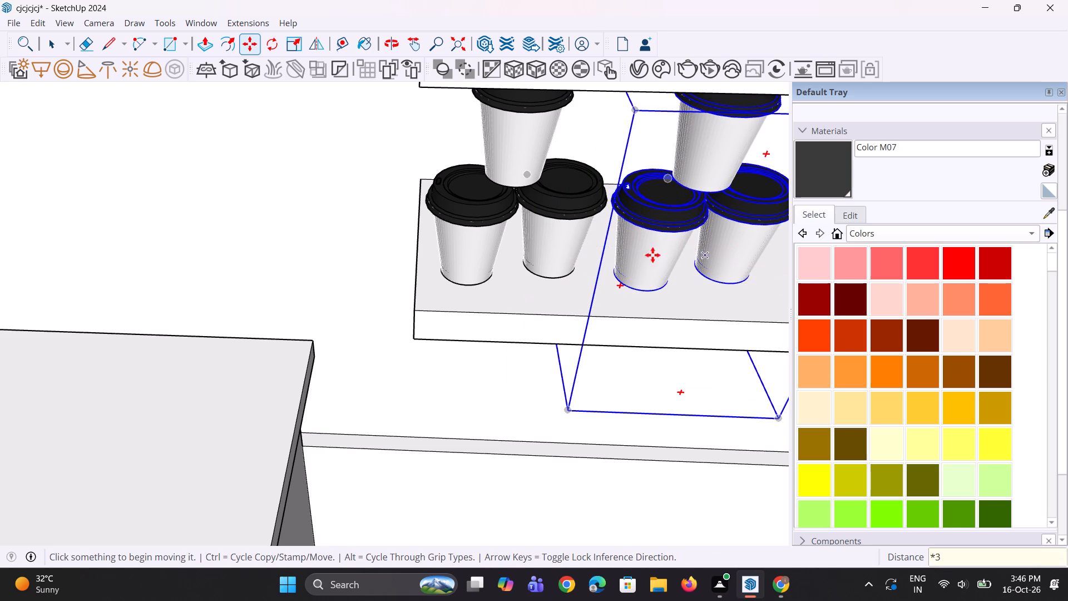
scroll(487, 255, "down", 14)
middle_click_drag(515, 253, 523, 201)
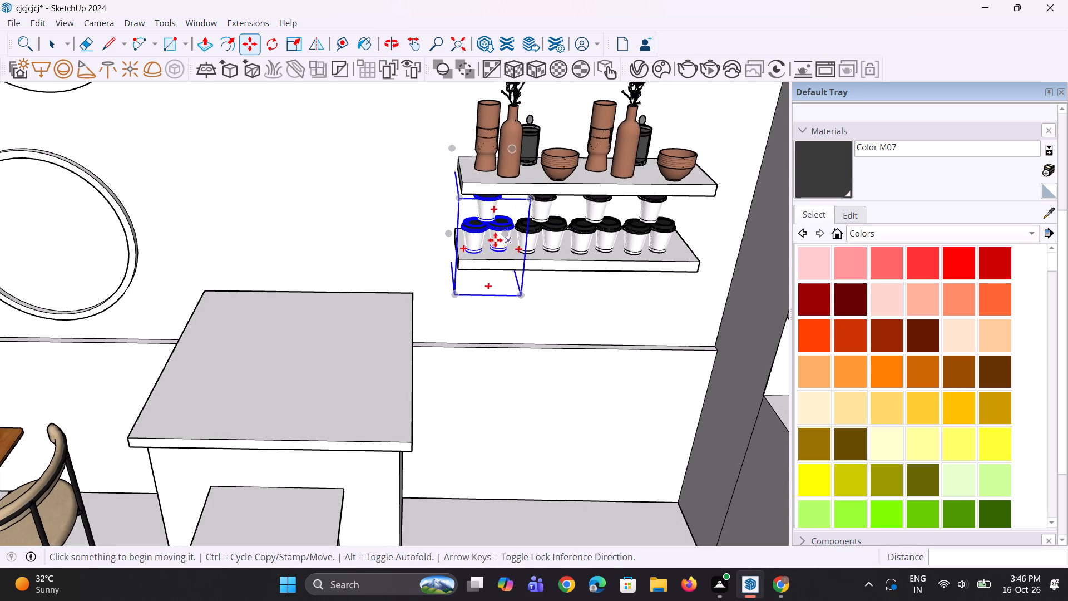
Clear the selection and examine the cup row on the lower side shelf together with the back-wall shelves.
key("space")
key("space")
scroll(457, 263, "down", 10)
key("space")
left_click(742, 145)
middle_click_drag(334, 229, 476, 220)
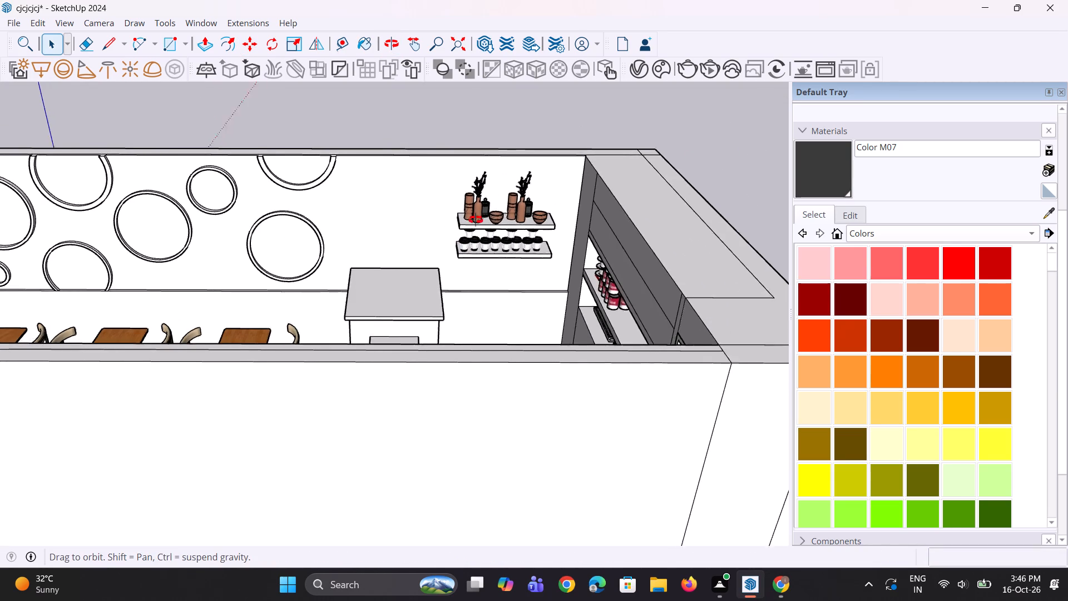
middle_click_drag(476, 220, 705, 172)
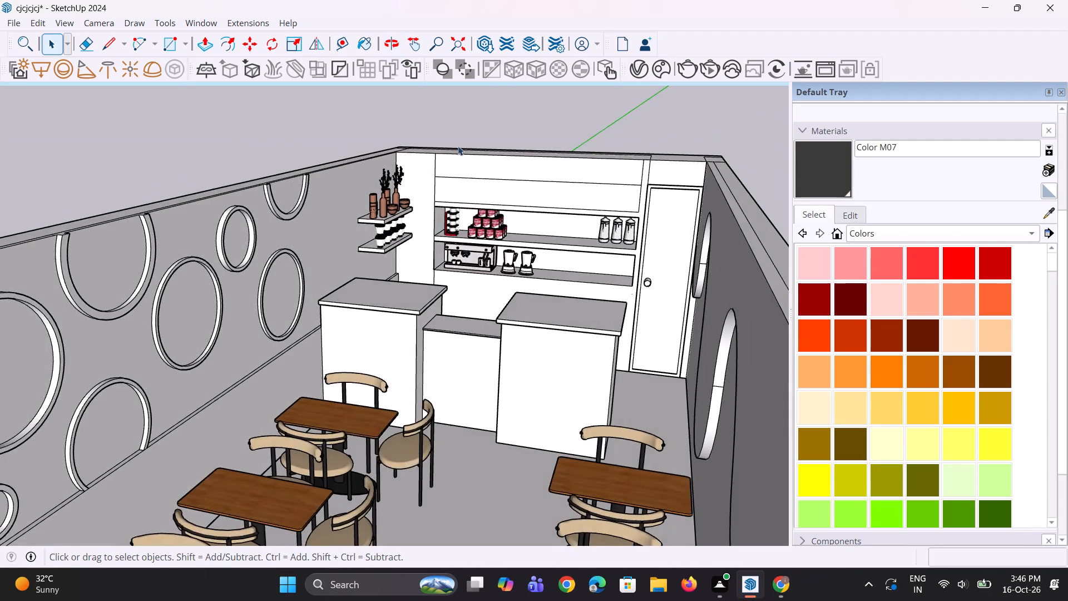
scroll(413, 176, "up", 10)
middle_click_drag(344, 268, 357, 192)
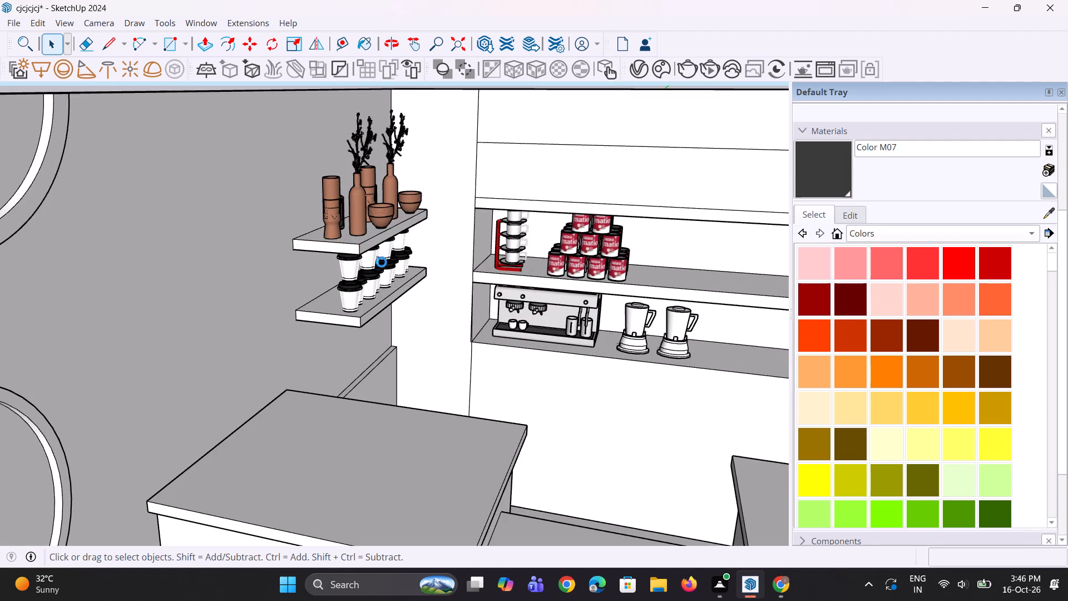
scroll(349, 269, "down", 3)
middle_click_drag(357, 273, 349, 209)
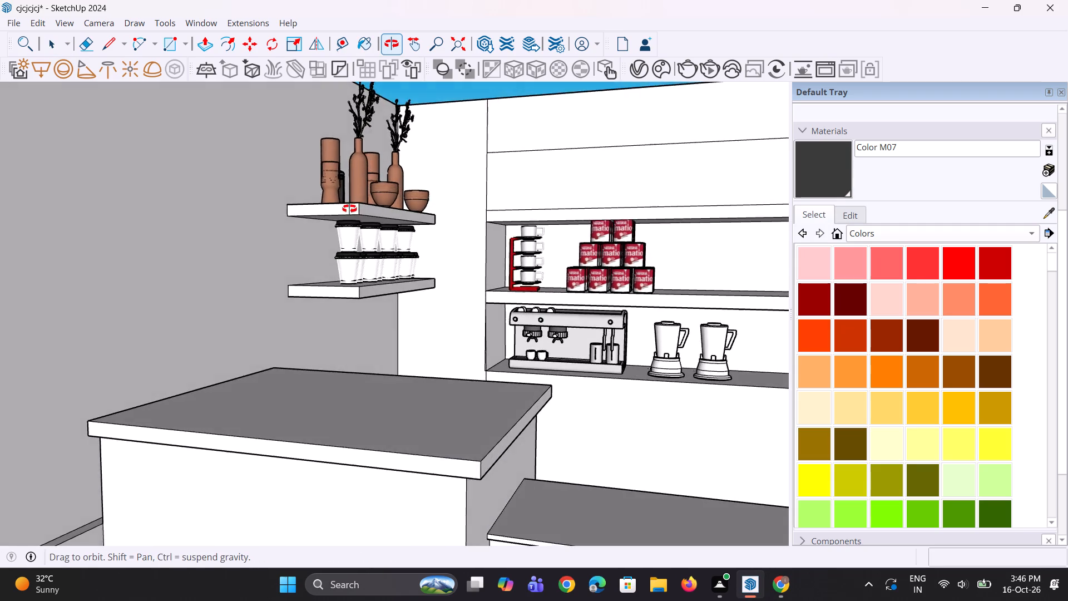
middle_click_drag(349, 209, 335, 229)
scroll(336, 230, "down", 14)
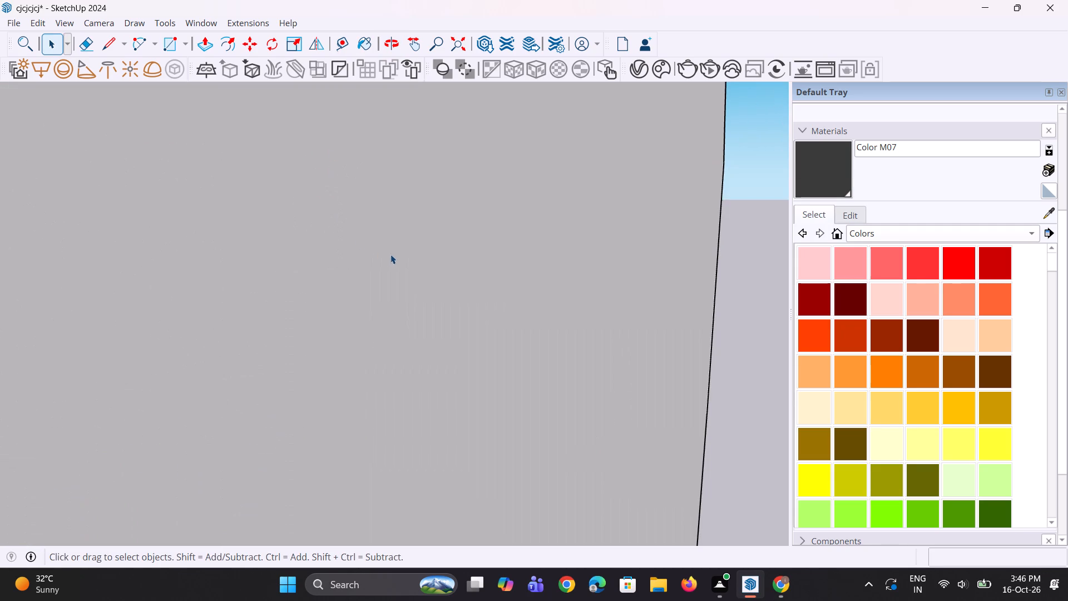
View the whole model and review the café interior against the props still standing outside it.
left_click(443, 43)
left_click(463, 47)
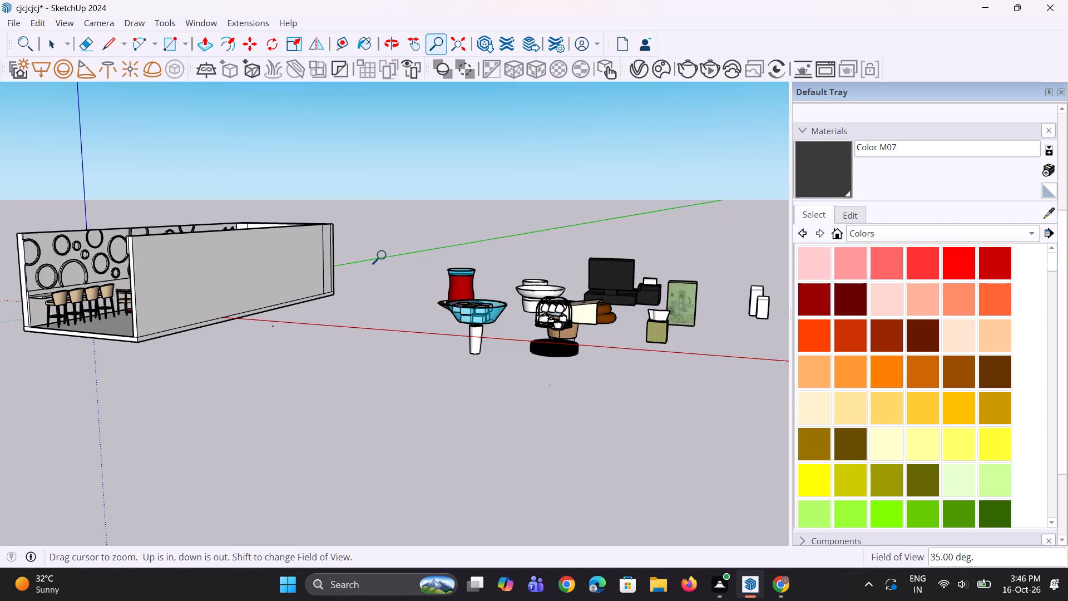
key("space")
key("space")
key("space")
scroll(416, 300, "down", 2)
middle_click_drag(110, 250, 192, 233)
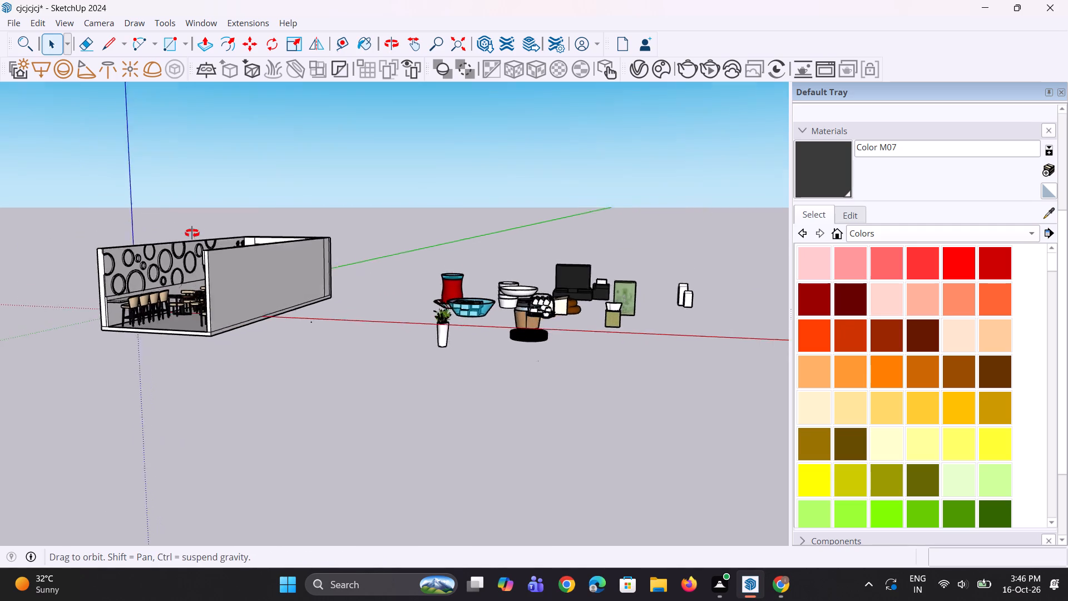
middle_click_drag(192, 233, 256, 255)
scroll(239, 253, "up", 6)
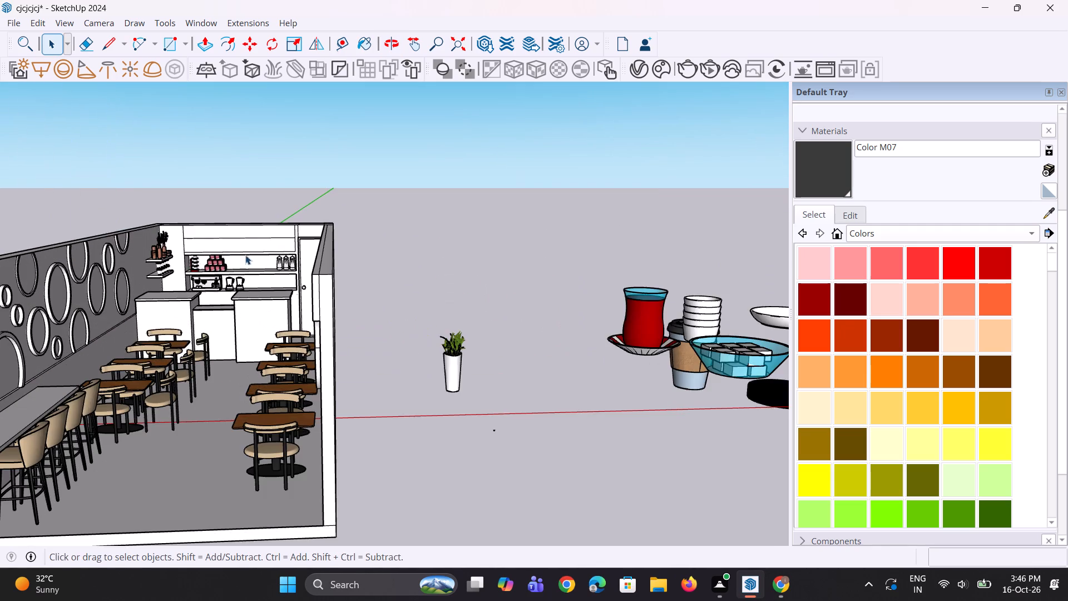
scroll(280, 258, "up", 3)
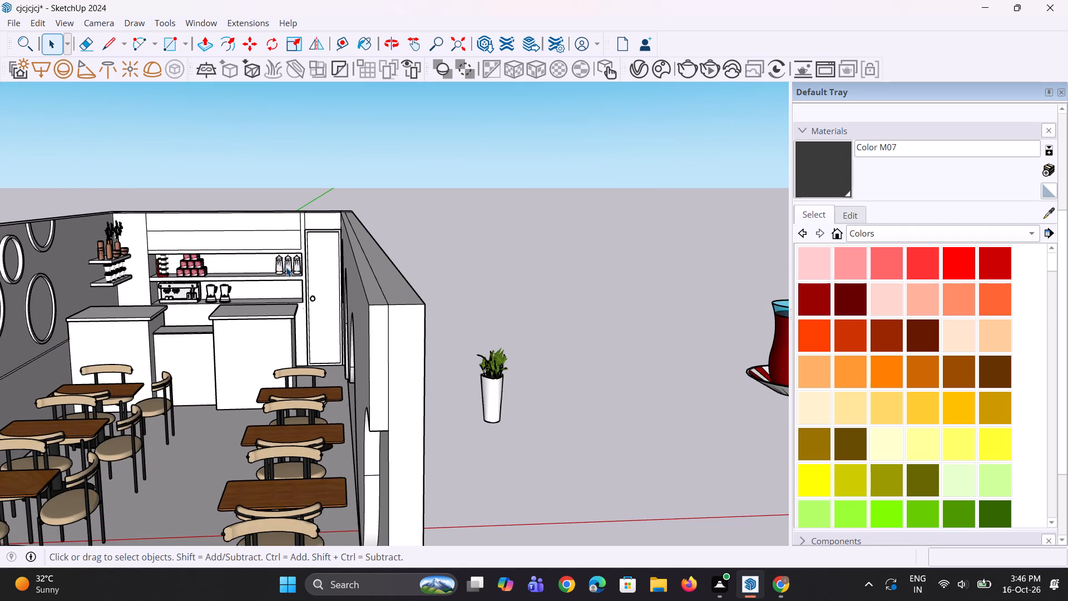
scroll(204, 254, "down", 4)
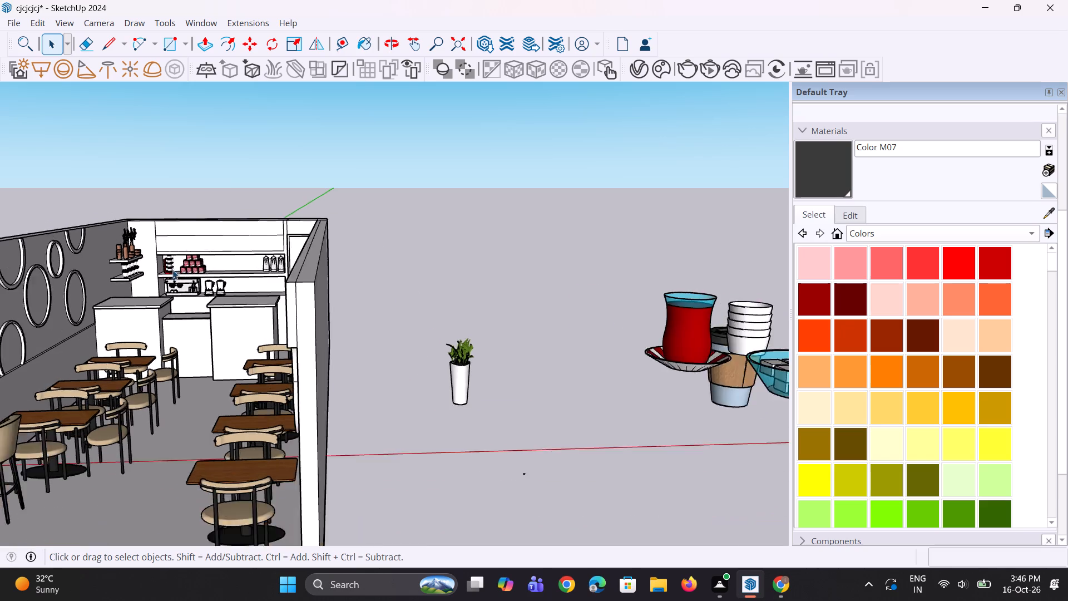
scroll(171, 272, "down", 2)
scroll(613, 348, "down", 1)
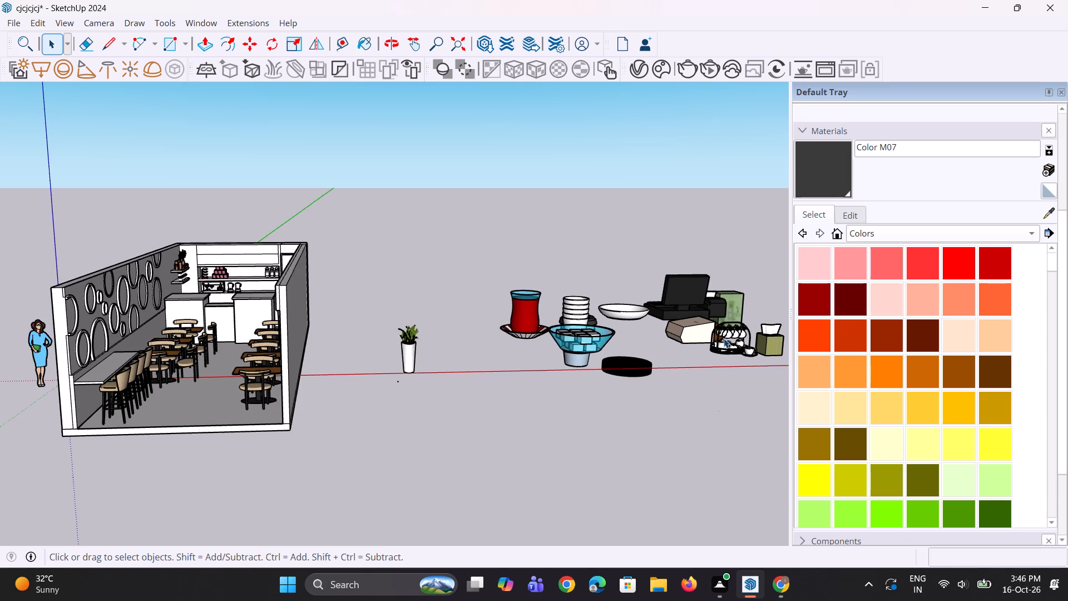
Move the pair of white cartons from the outside props onto the back wall's upper shelf, beside the stacked red cans.
middle_click_drag(721, 338, 647, 390)
scroll(577, 337, "down", 4)
scroll(756, 355, "up", 3)
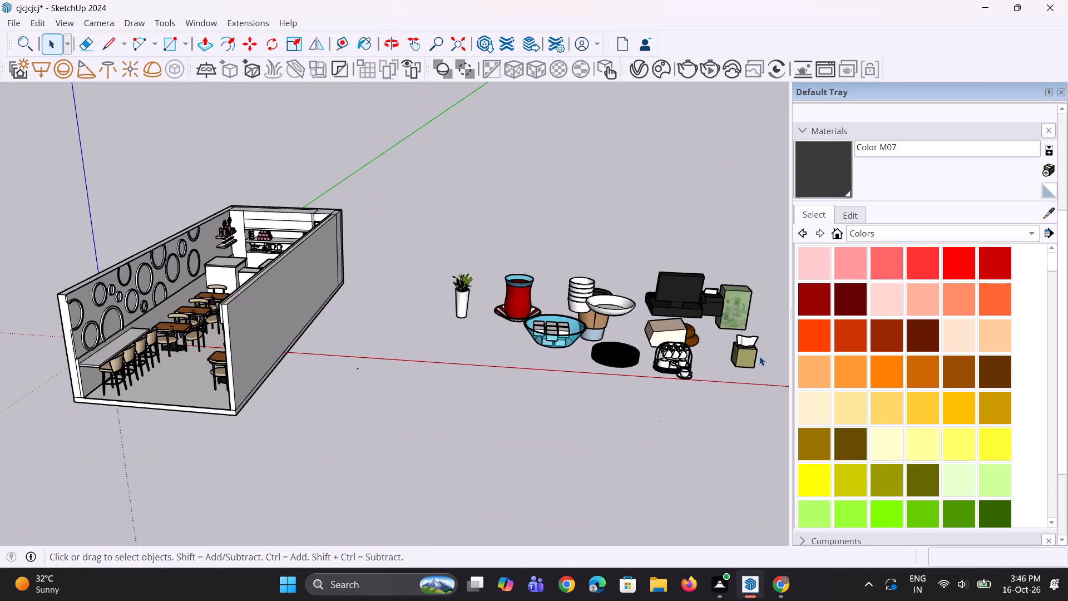
scroll(751, 347, "up", 4)
scroll(675, 319, "up", 3)
scroll(432, 285, "down", 3)
middle_click_drag(685, 289, 673, 303)
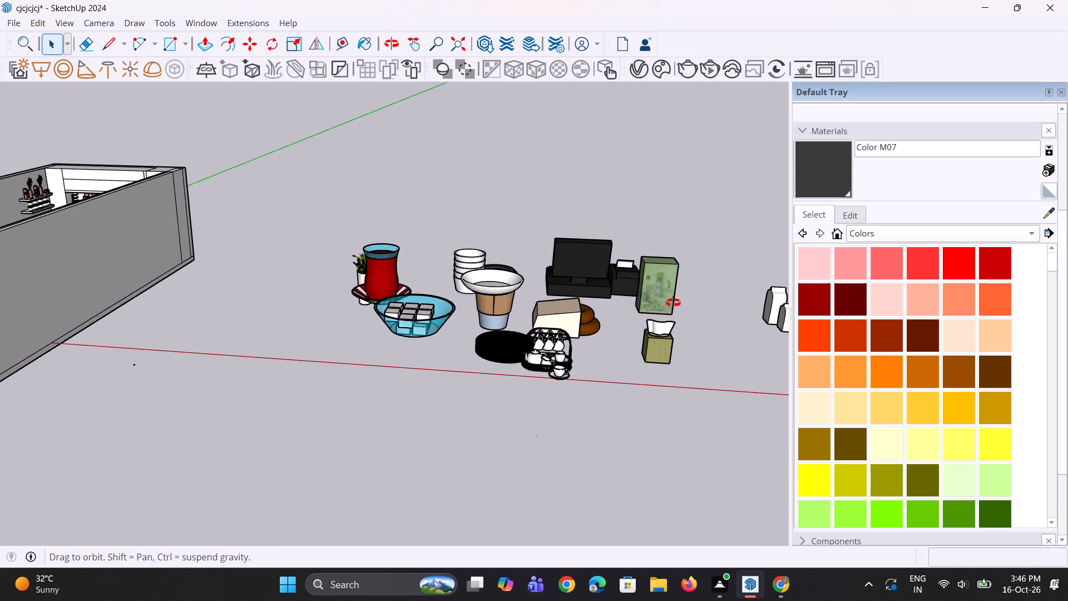
middle_click_drag(673, 303, 646, 317)
left_click(776, 369)
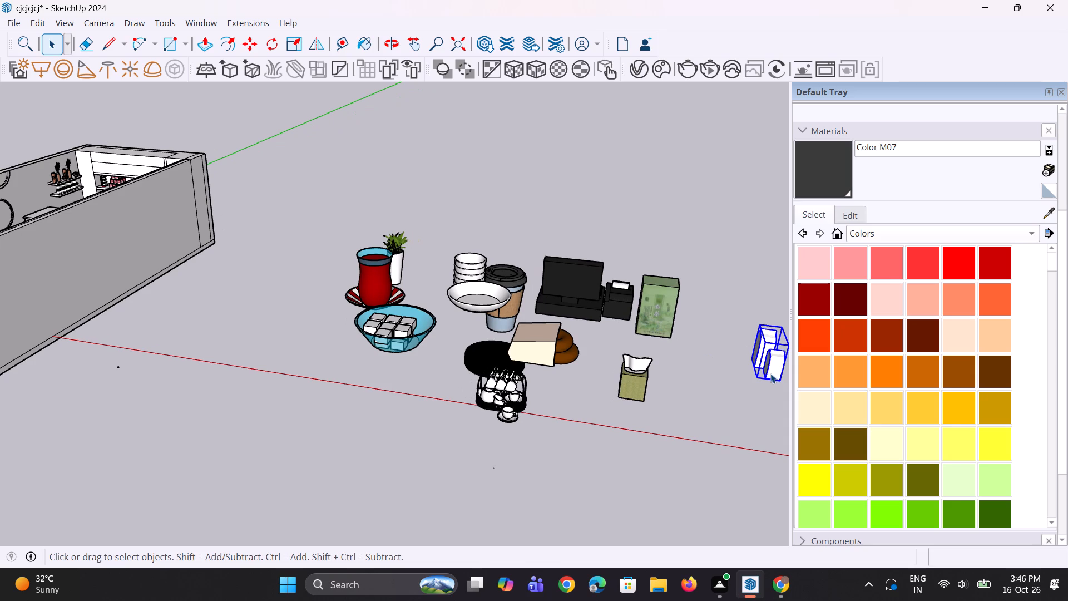
key("m")
left_click_drag(771, 384, 763, 388)
scroll(749, 399, "down", 9)
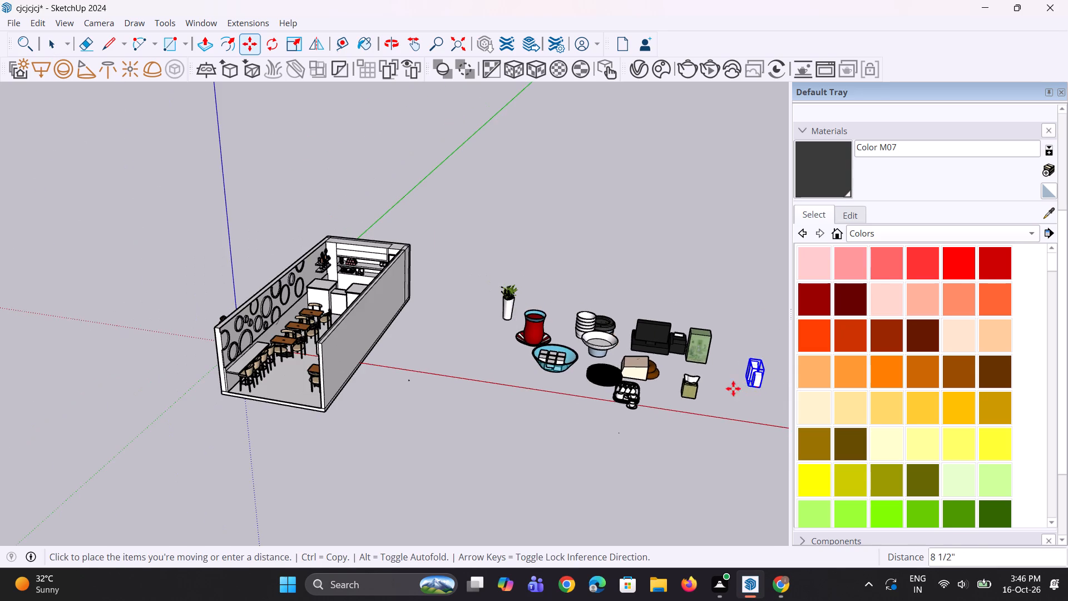
scroll(359, 319, "up", 19)
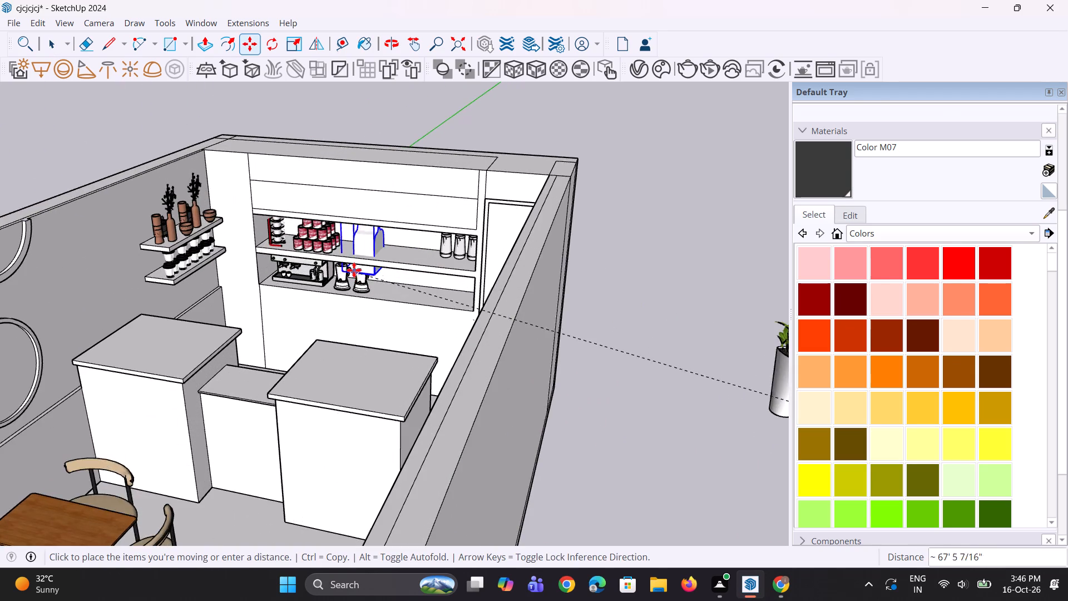
scroll(354, 270, "up", 2)
left_click(330, 253)
Scale the white cartons down uniformly to about 0.41 so they fit the height of the upper back shelf.
middle_click_drag(350, 281, 378, 224)
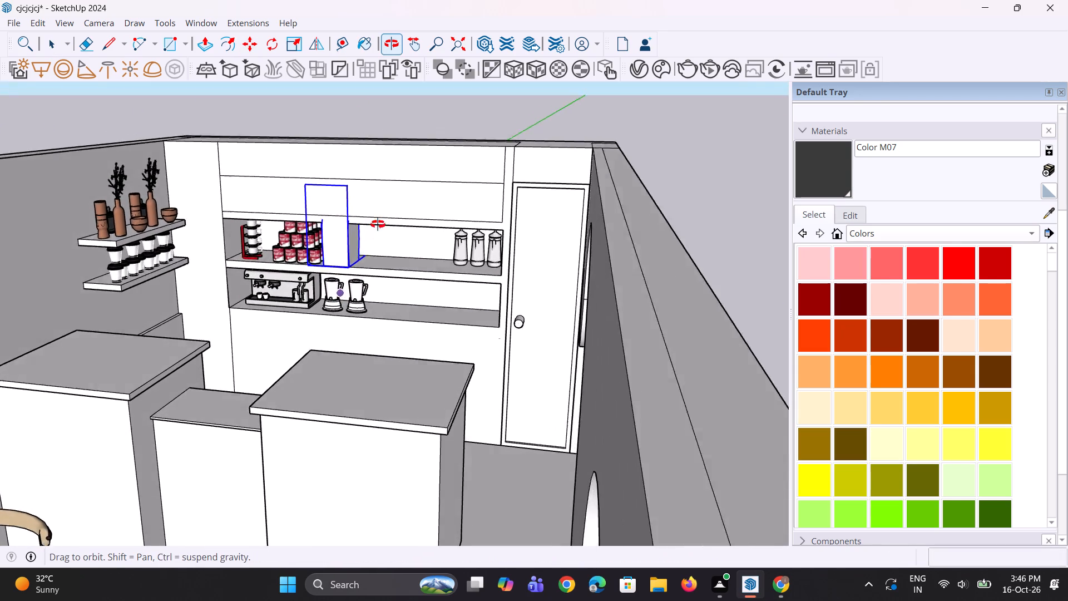
middle_click_drag(378, 224, 384, 205)
scroll(318, 205, "up", 2)
key("s")
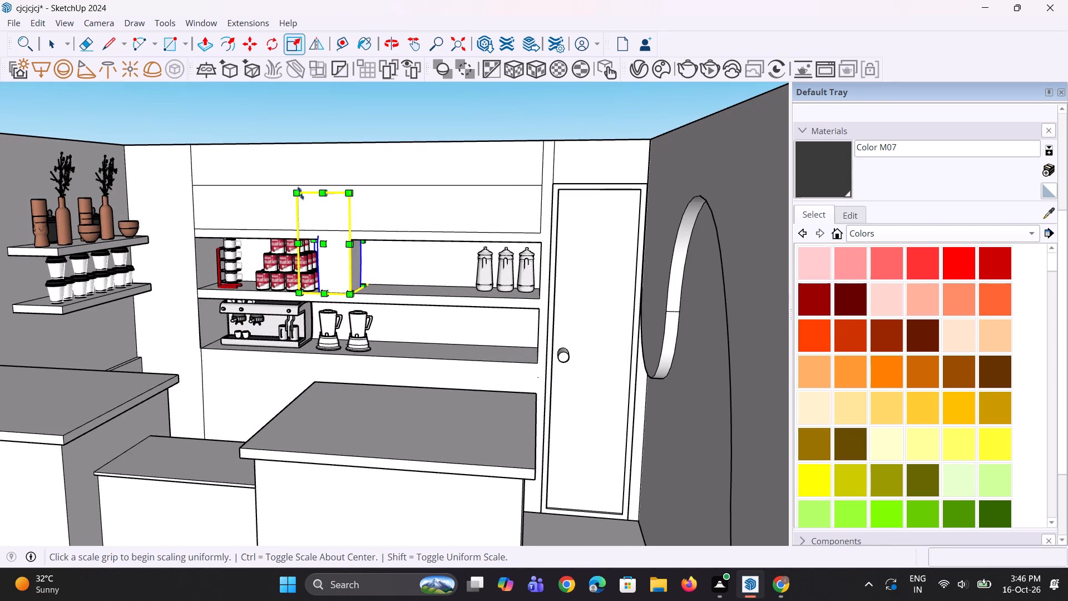
left_click(298, 194)
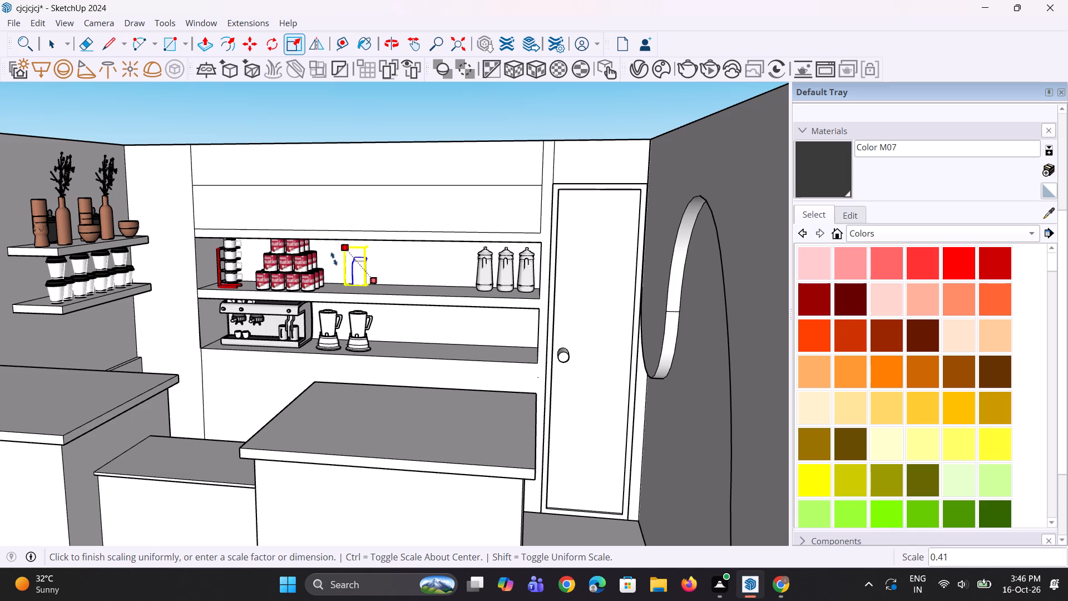
left_click(327, 255)
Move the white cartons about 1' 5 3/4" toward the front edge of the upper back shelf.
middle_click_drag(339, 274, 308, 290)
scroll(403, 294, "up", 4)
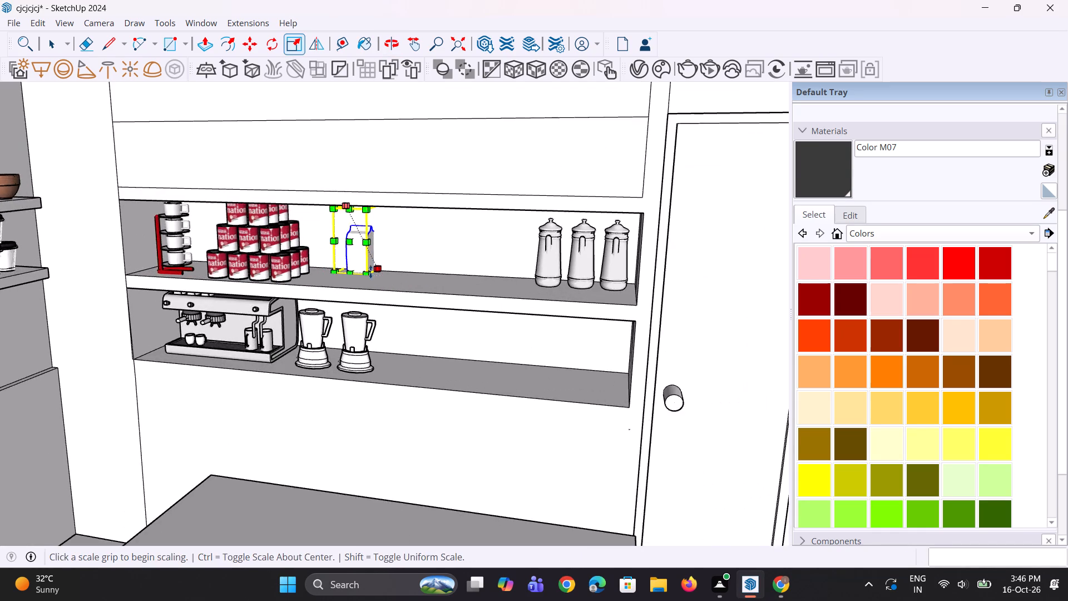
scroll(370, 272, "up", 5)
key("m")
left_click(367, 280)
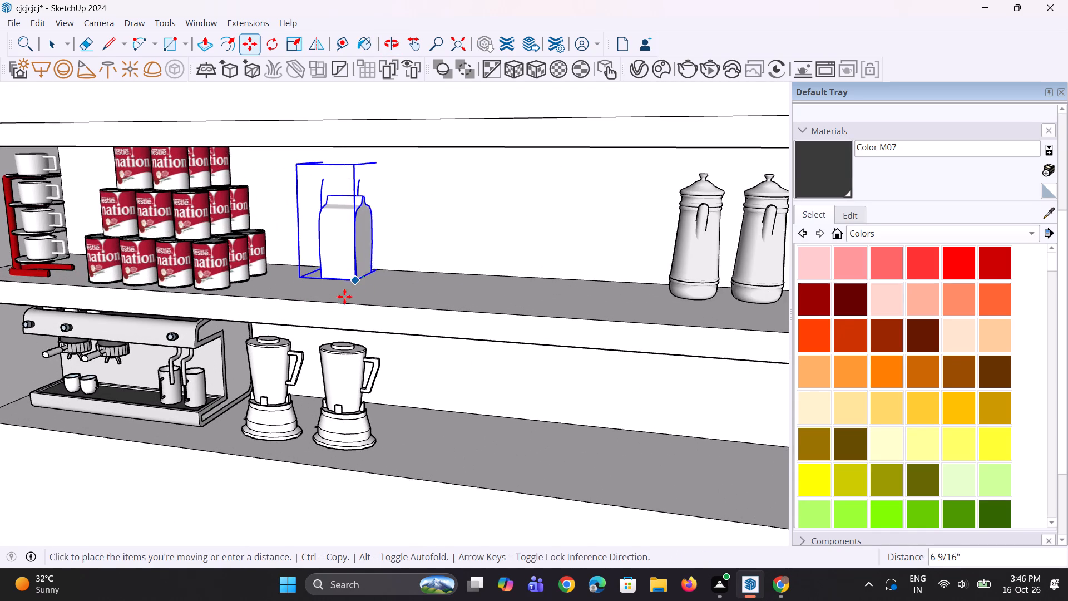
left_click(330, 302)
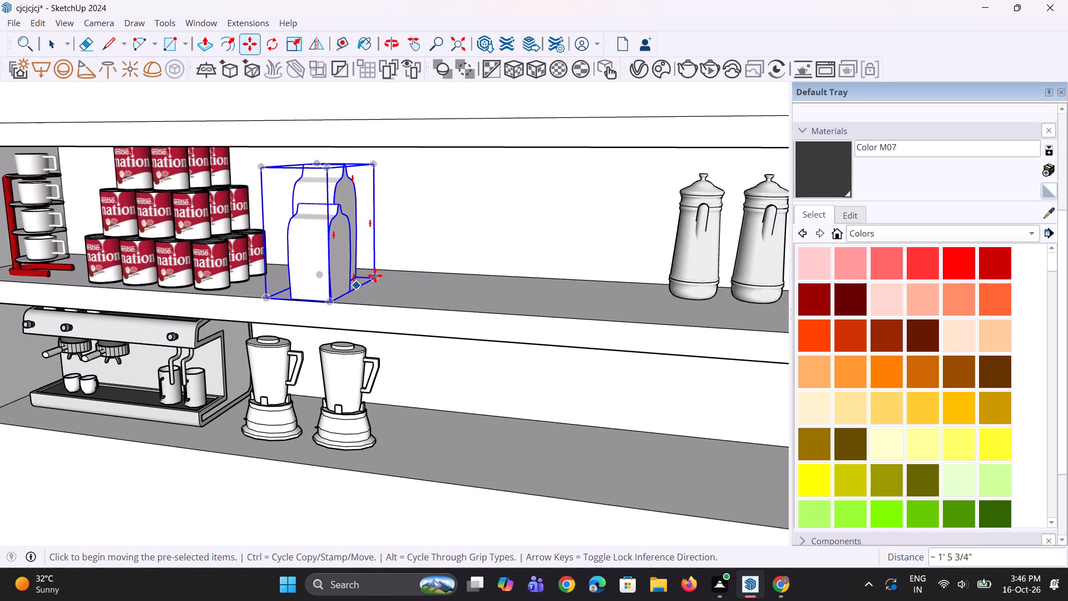
Move the white cartons about 15' 10 1/2" off the shelf into the open space beside the café.
scroll(382, 268, "down", 5)
scroll(192, 140, "down", 3)
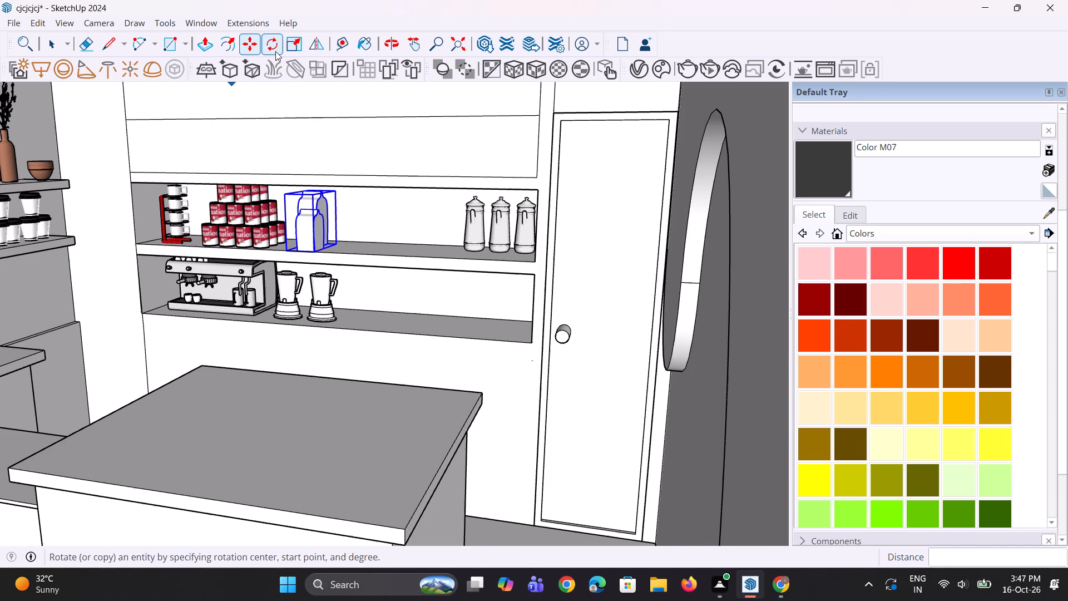
left_click(275, 51)
scroll(354, 272, "down", 4)
middle_click_drag(408, 298, 499, 315)
scroll(505, 315, "down", 11)
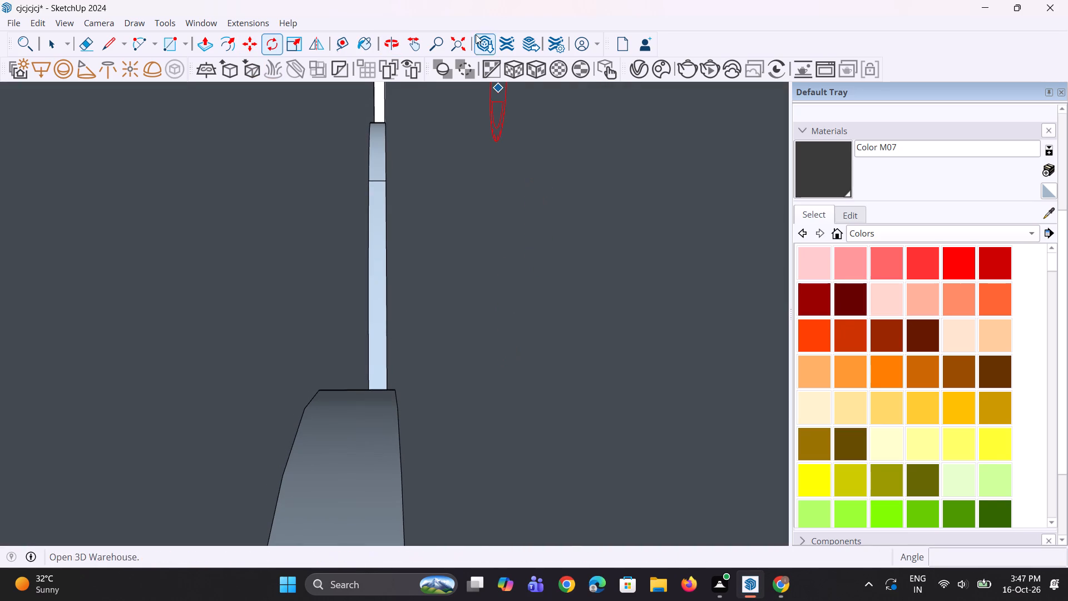
left_click(457, 40)
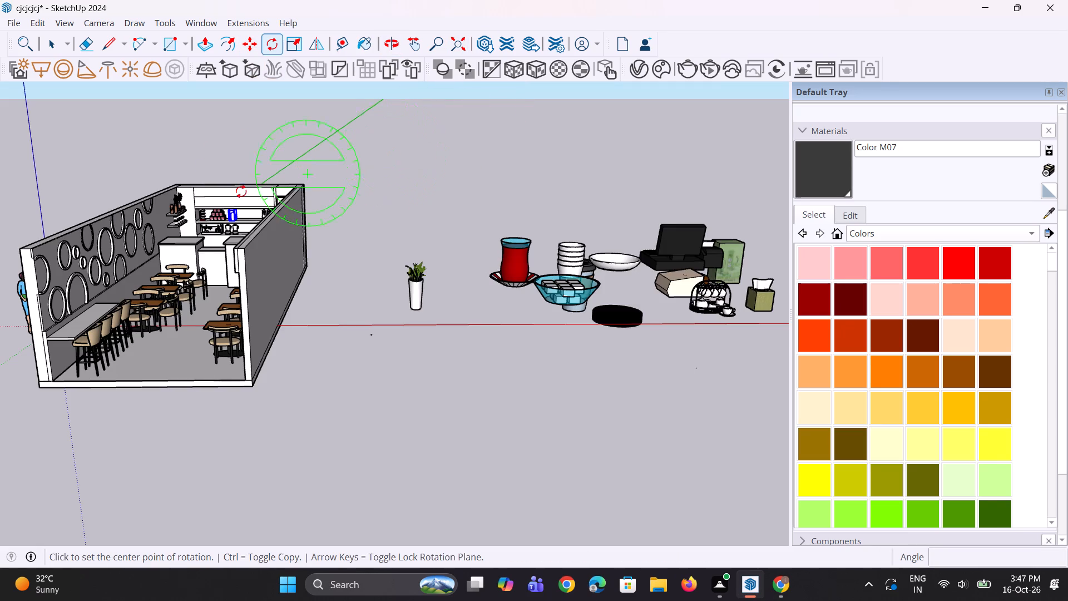
scroll(231, 196, "up", 6)
key("m")
left_click(241, 222)
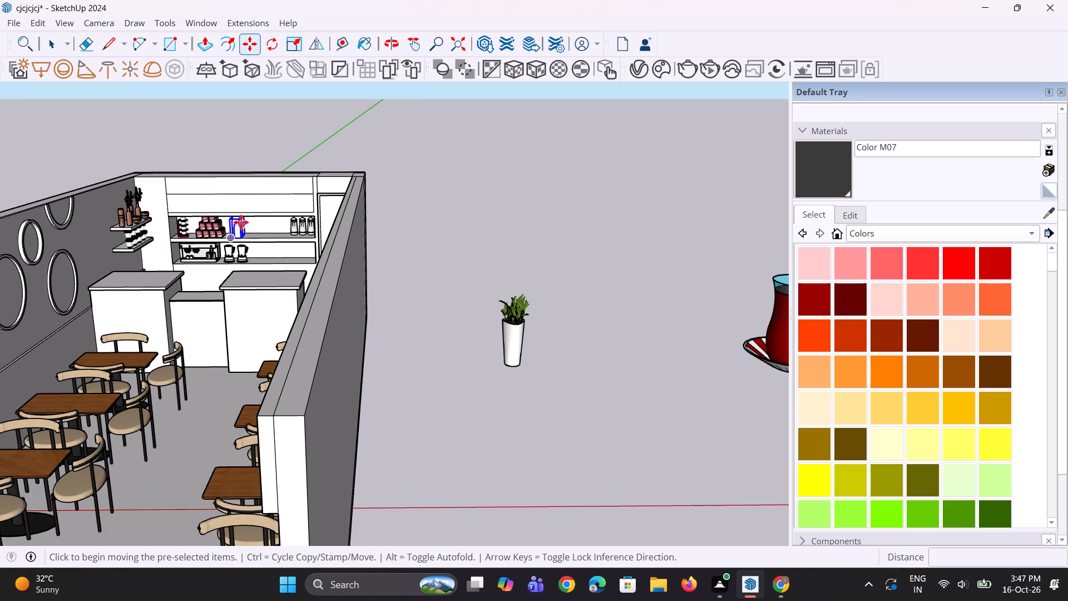
left_click(478, 235)
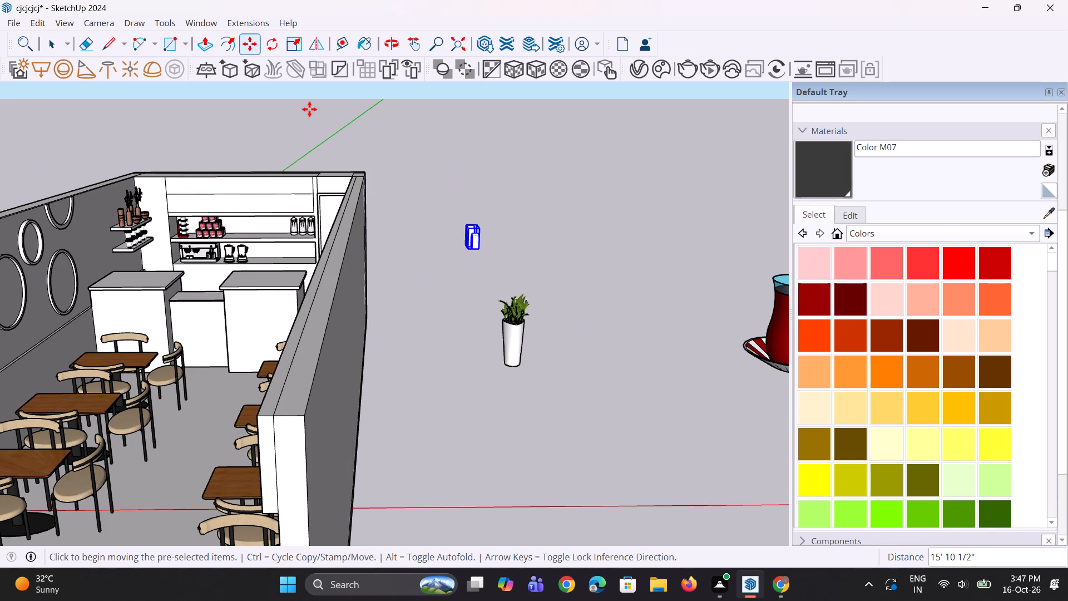
Rotate the white cartons 90 degrees in the horizontal plane.
scroll(315, 97, "up", 1)
left_click(278, 44)
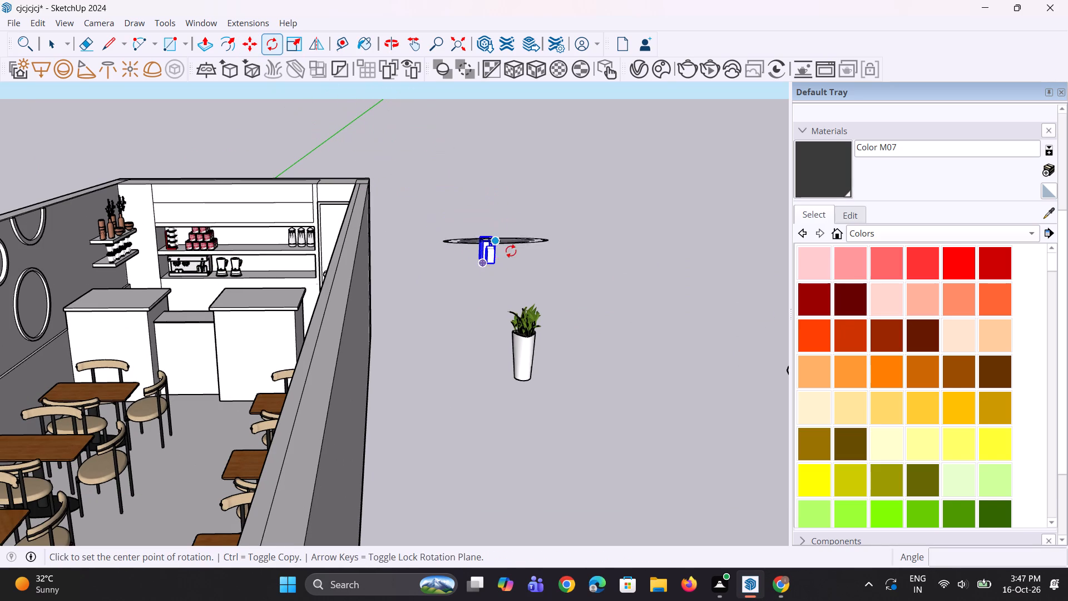
left_click(520, 258)
left_click(601, 260)
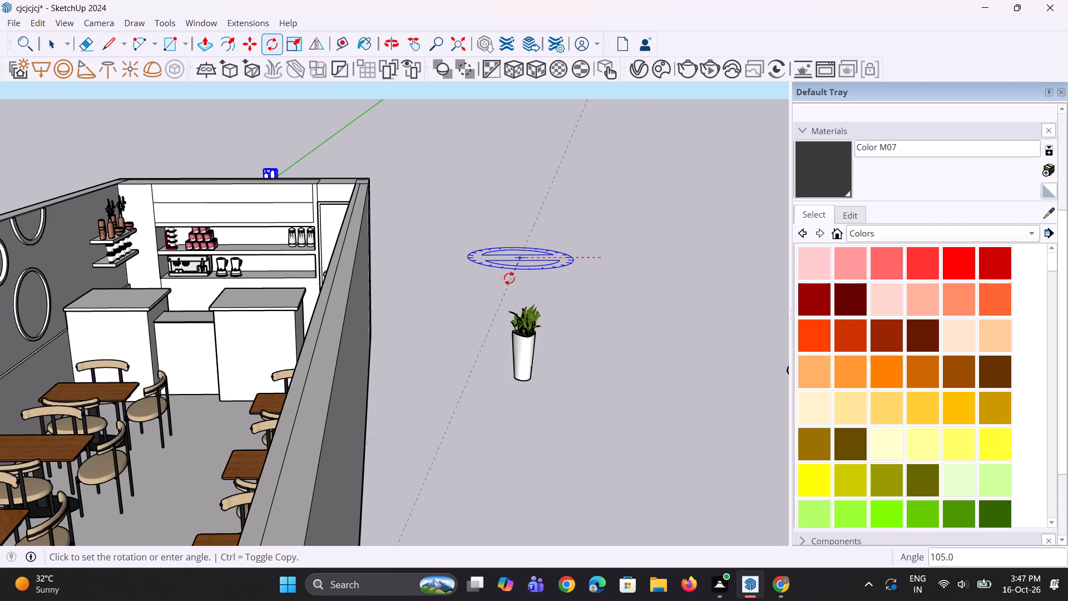
left_click(538, 292)
Move the rotated cartons about 32' back onto the back wall's upper shelf, beside the stacked red cans.
scroll(368, 204, "down", 4)
scroll(294, 152, "up", 12)
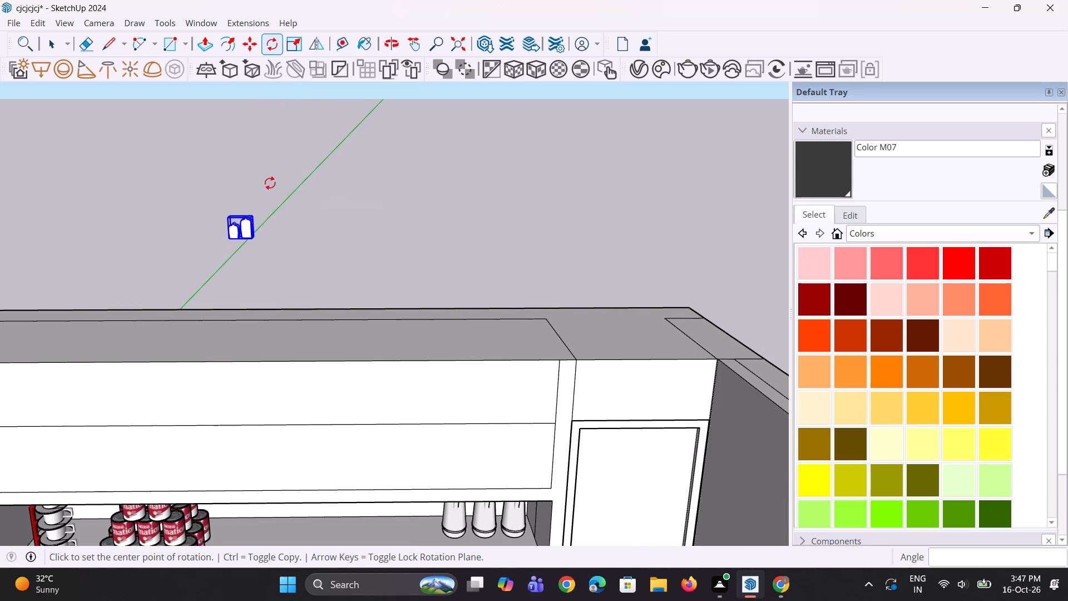
key("m")
left_click(255, 241)
scroll(343, 207, "down", 4)
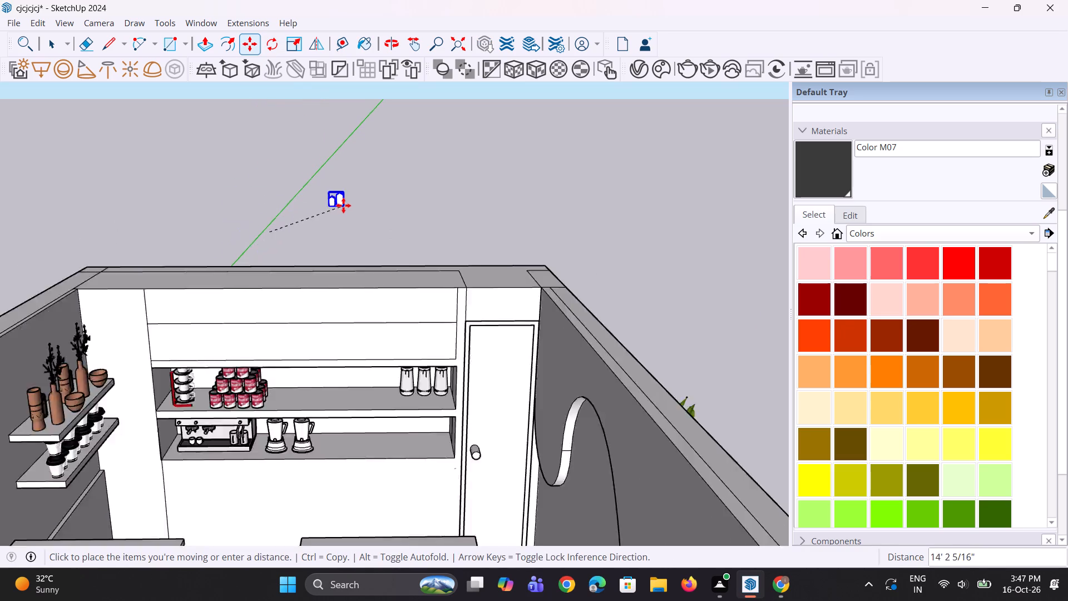
scroll(343, 205, "down", 2)
scroll(318, 309, "up", 8)
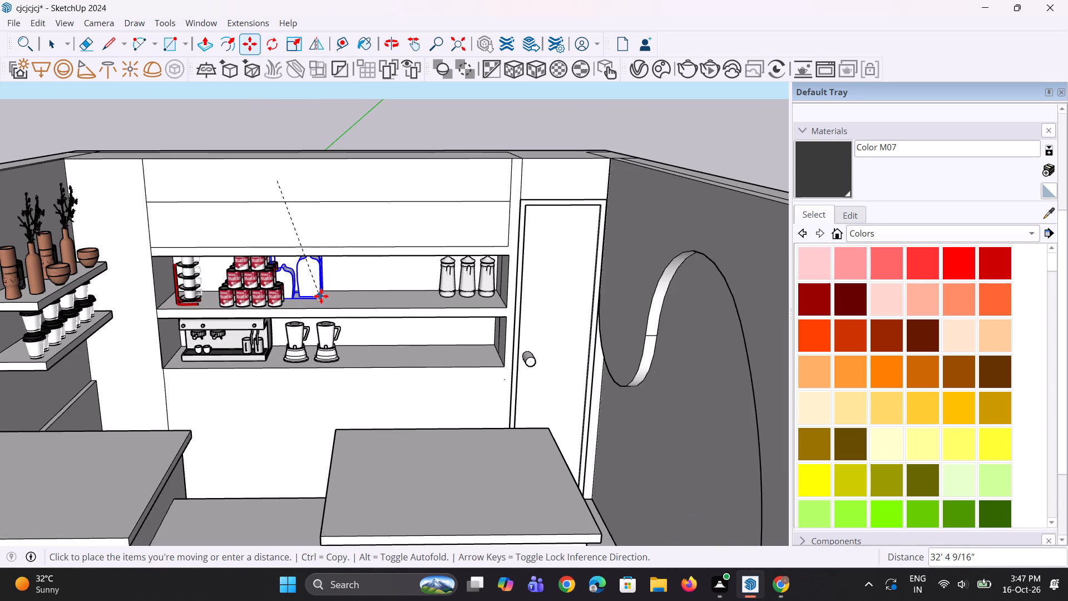
left_click(338, 297)
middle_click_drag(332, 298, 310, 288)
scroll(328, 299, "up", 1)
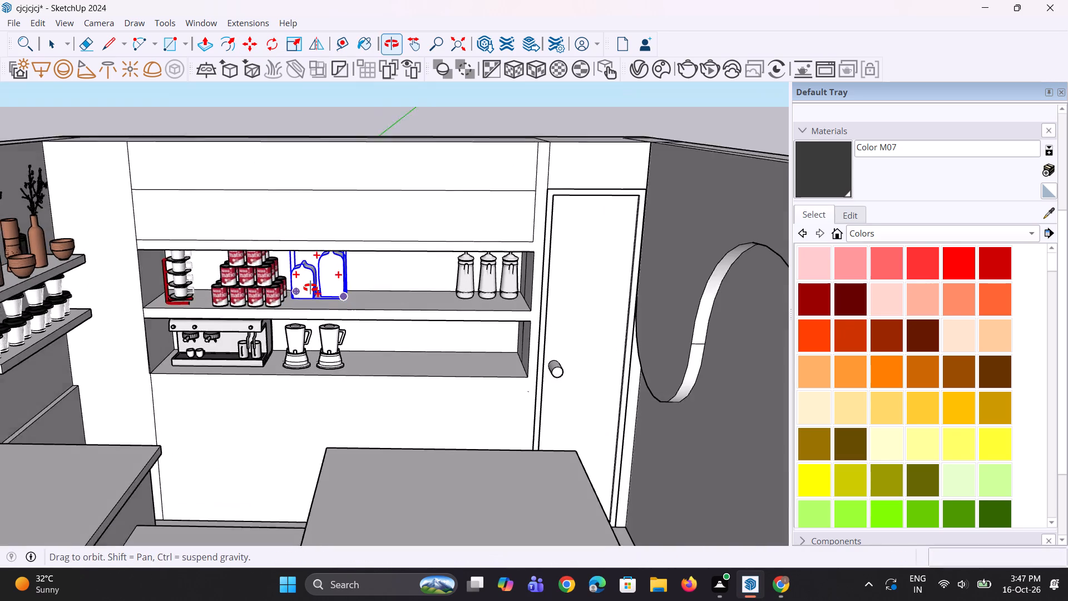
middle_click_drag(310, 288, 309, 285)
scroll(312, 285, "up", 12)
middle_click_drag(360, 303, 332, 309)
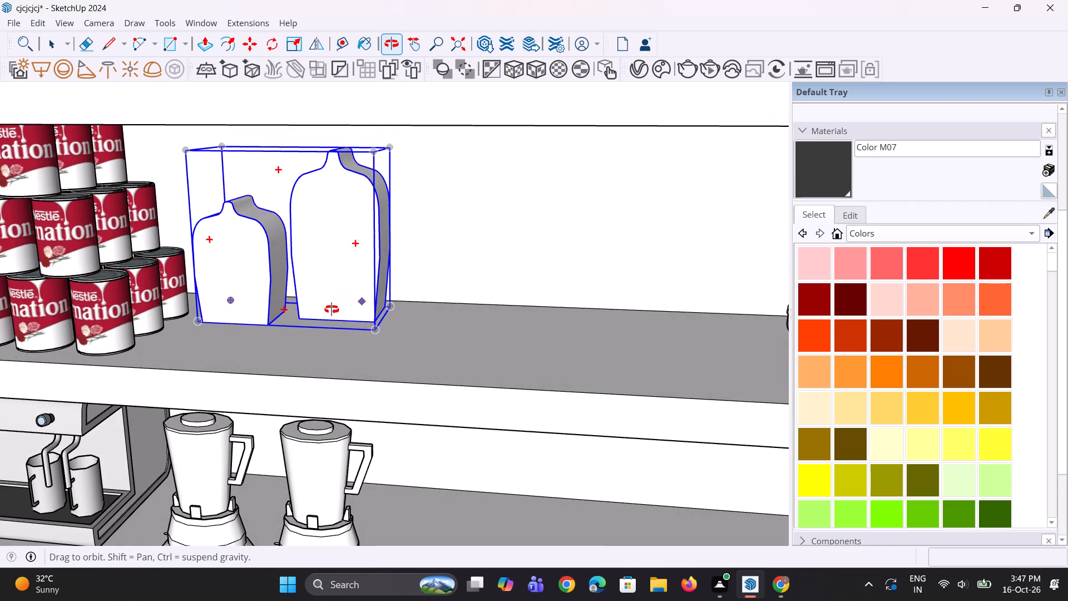
Copy the pair of white cartons about 1' 2 1/2" diagonally toward the upper back shelf's front edge.
middle_click_drag(332, 309, 331, 311)
key("m")
left_click(377, 333)
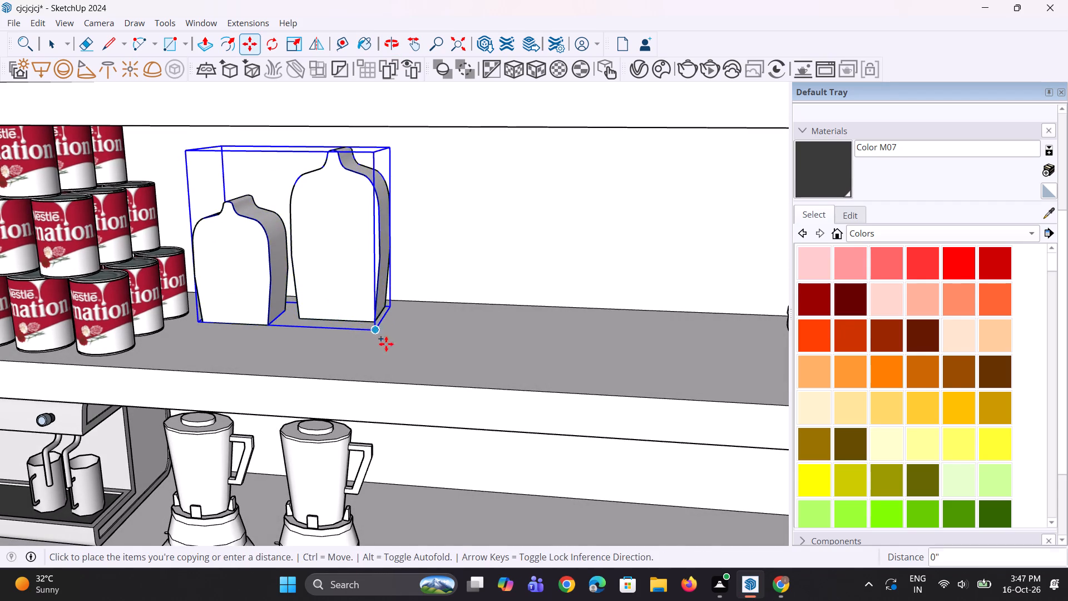
left_click(493, 376)
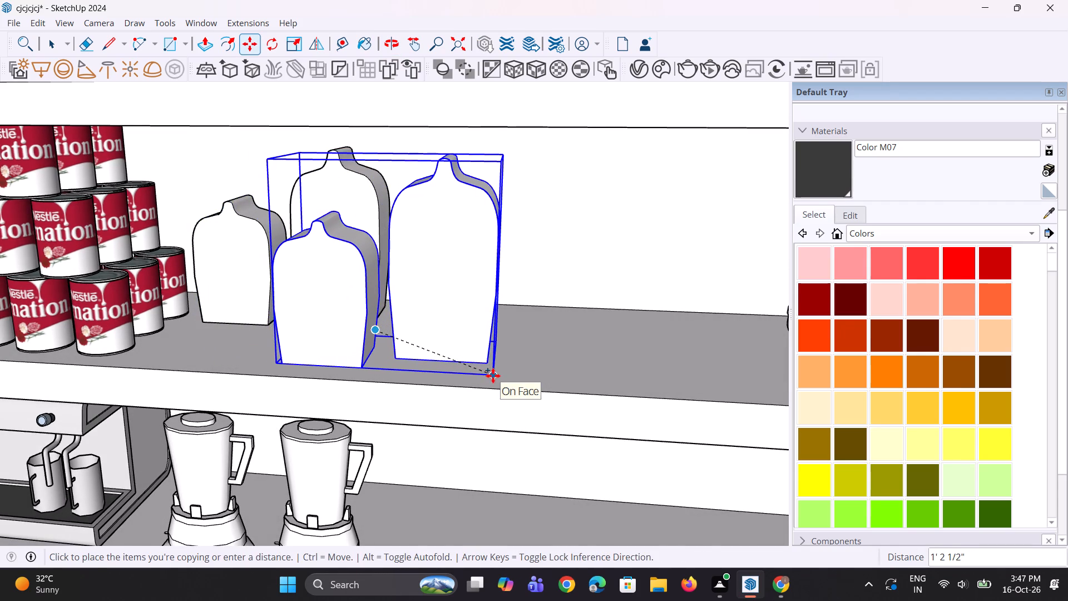
middle_click_drag(399, 359, 372, 360)
scroll(365, 347, "down", 7)
middle_click_drag(374, 338, 403, 287)
scroll(377, 334, "up", 1)
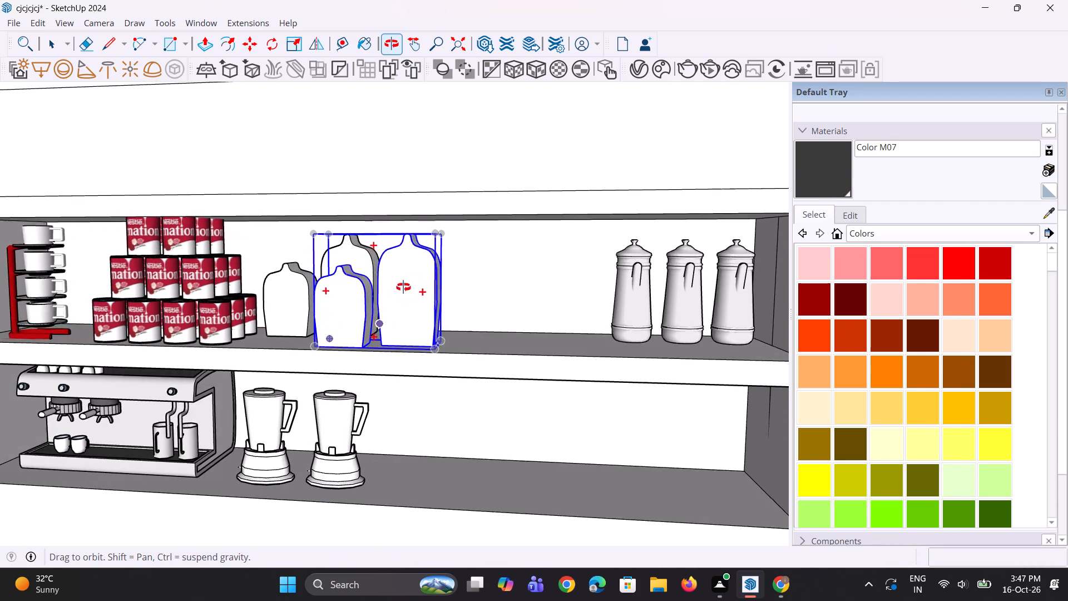
middle_click_drag(403, 287, 427, 323)
key("space")
key("space")
scroll(326, 324, "down", 9)
key("space")
left_click_drag(364, 160, 371, 152)
Copy the cork-sleeved takeaway cup from the props outside into the café, near the back-wall shelves.
middle_click_drag(349, 240, 393, 190)
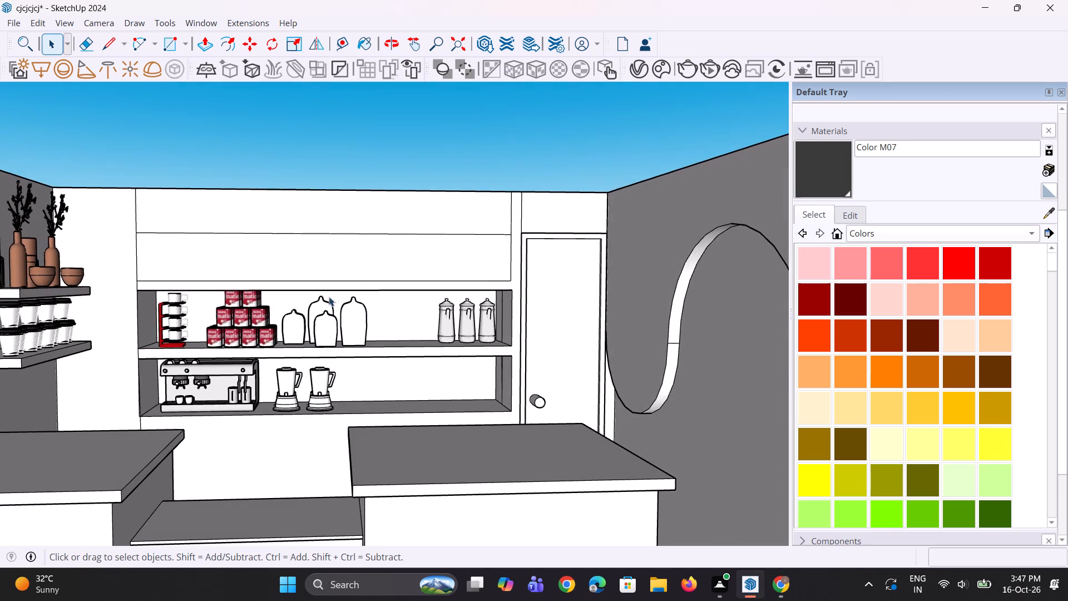
scroll(325, 297, "up", 2)
scroll(299, 268, "down", 7)
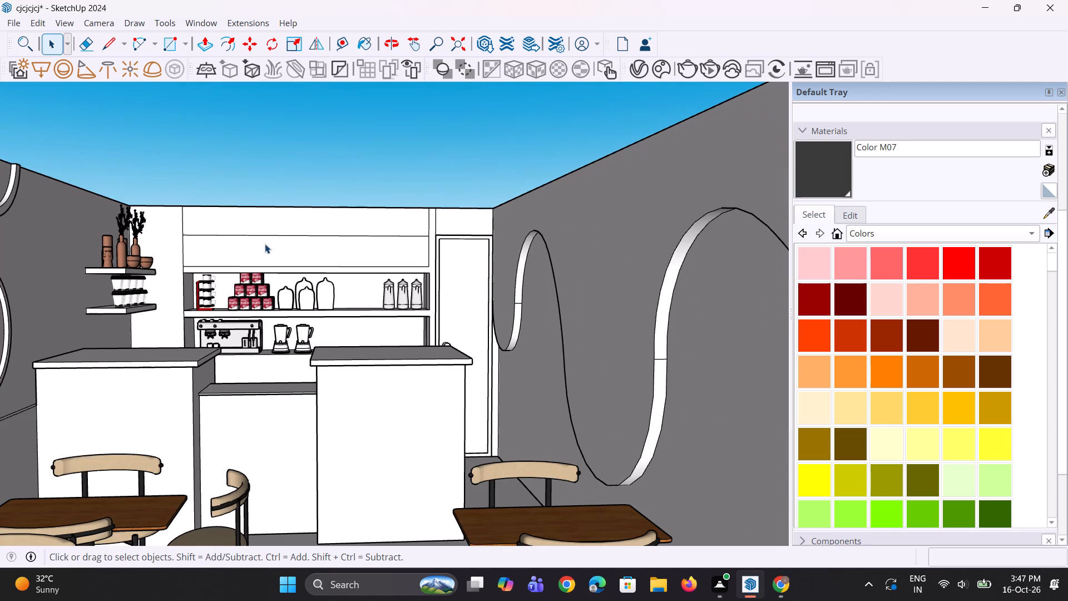
scroll(205, 189, "down", 7)
middle_click_drag(236, 205, 240, 225)
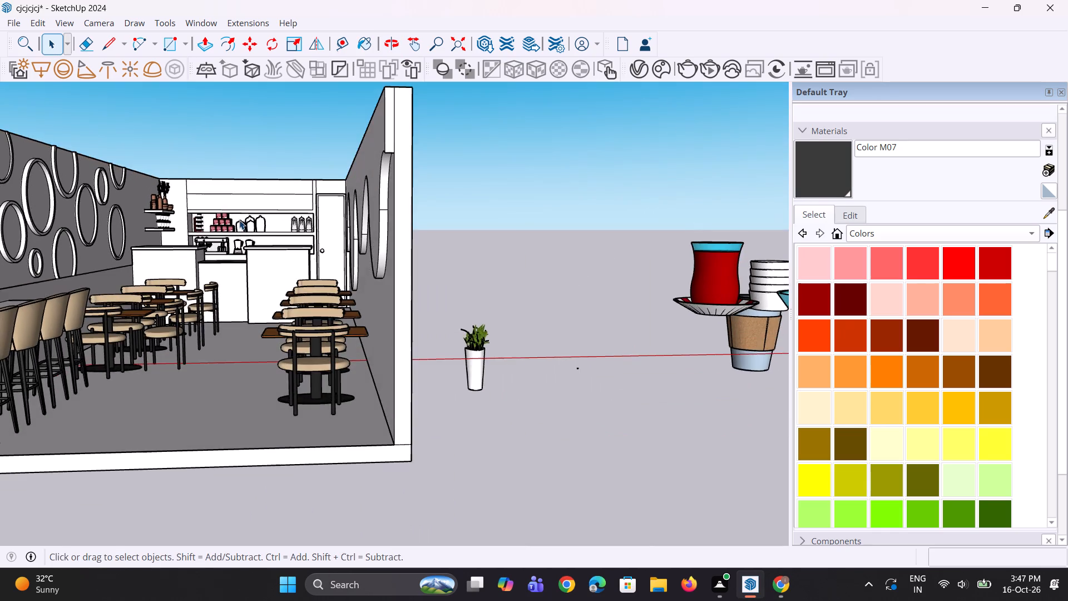
scroll(238, 216, "down", 4)
scroll(599, 295, "down", 2)
left_click(598, 301)
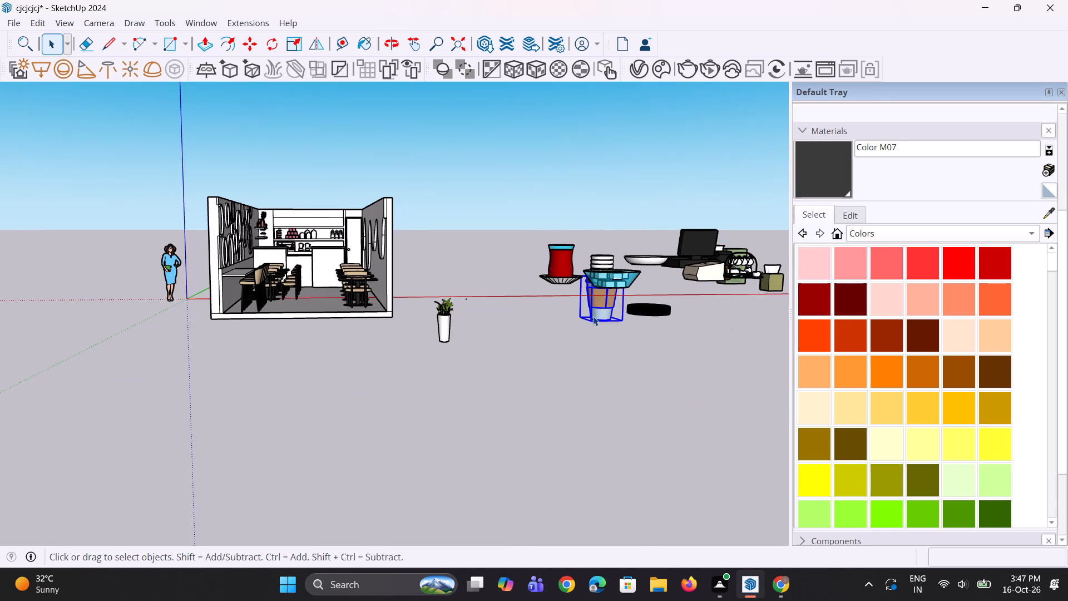
scroll(593, 316, "up", 4)
key("m")
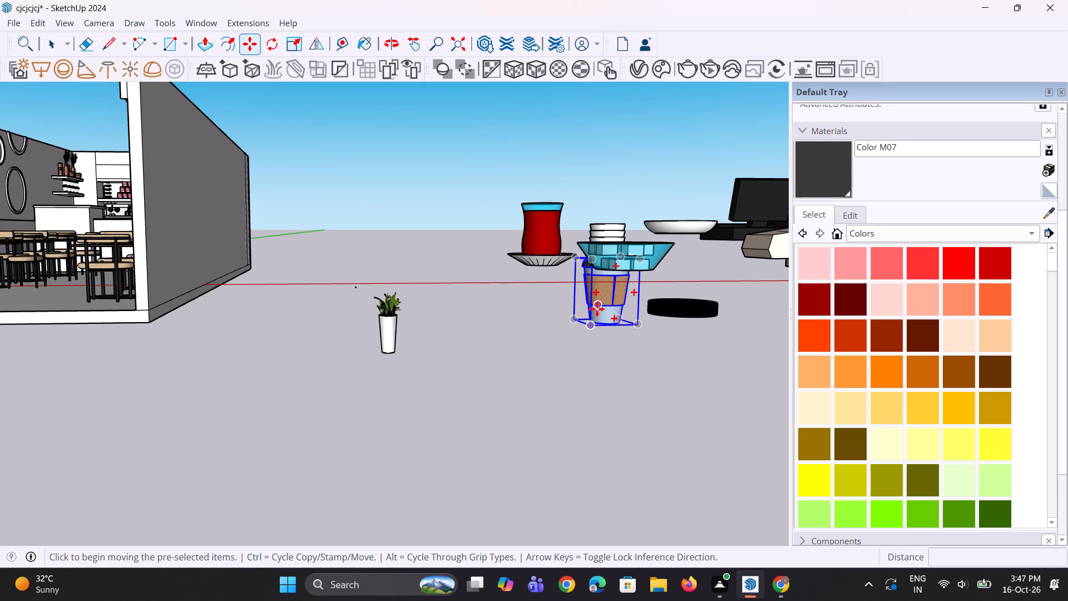
left_click(597, 309)
scroll(591, 338, "down", 5)
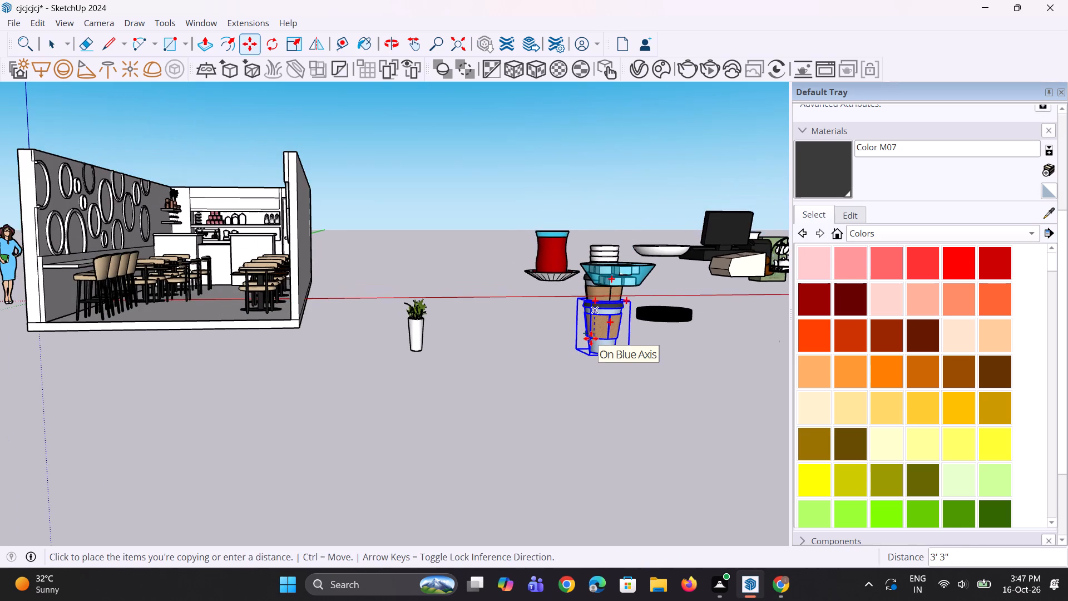
scroll(589, 339, "down", 3)
scroll(318, 263, "up", 4)
scroll(256, 221, "up", 7)
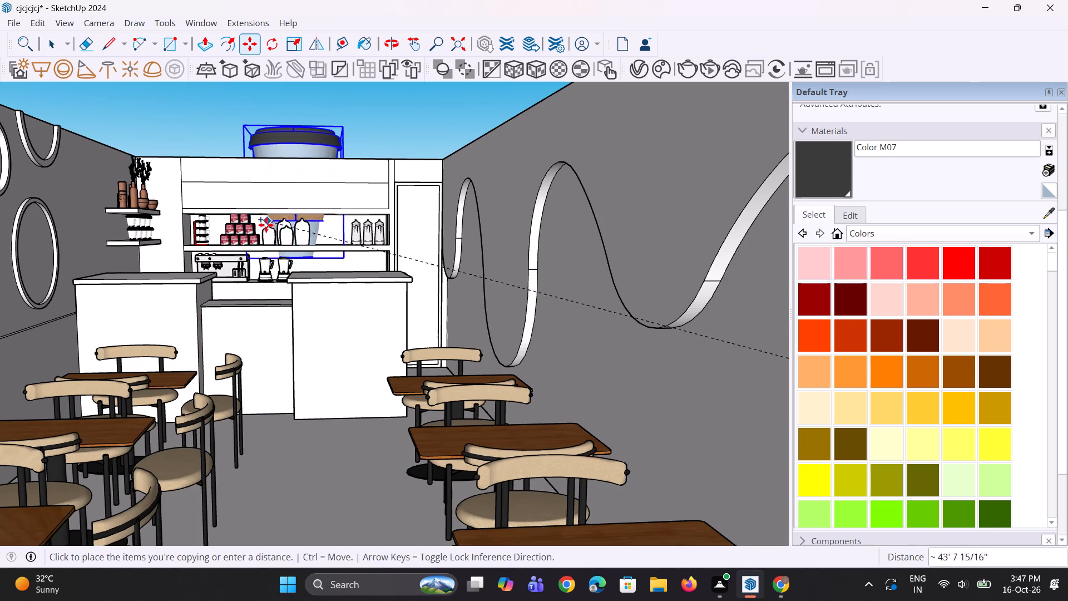
left_click(276, 250)
scroll(284, 263, "up", 1)
Move the oversized cup copy about 8' 2" forward from the back wall to the counter beside the door.
middle_click_drag(290, 284, 383, 356)
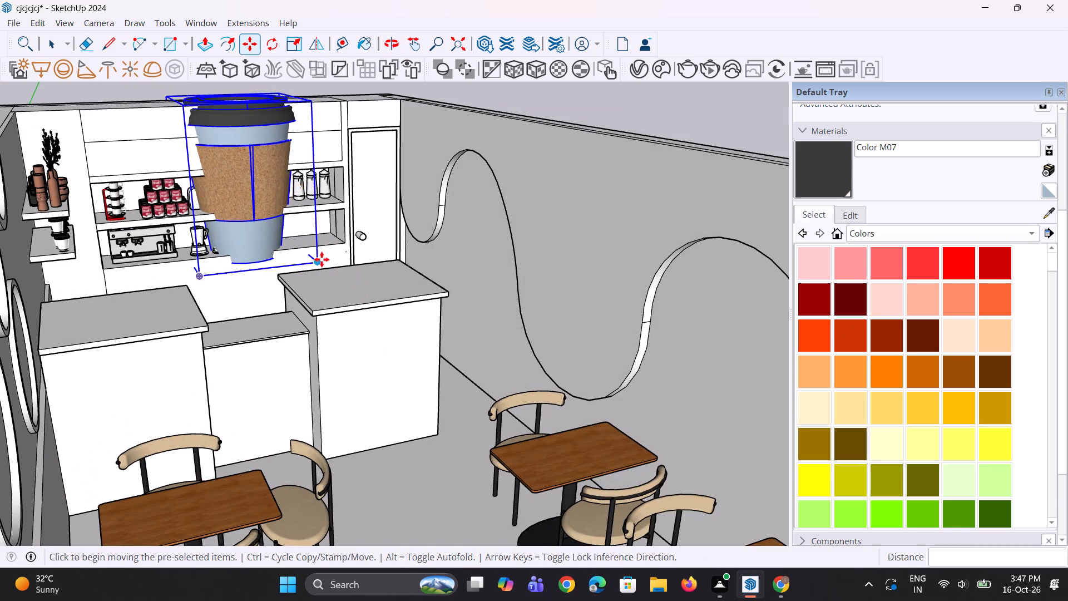
left_click(320, 259)
left_click(399, 324)
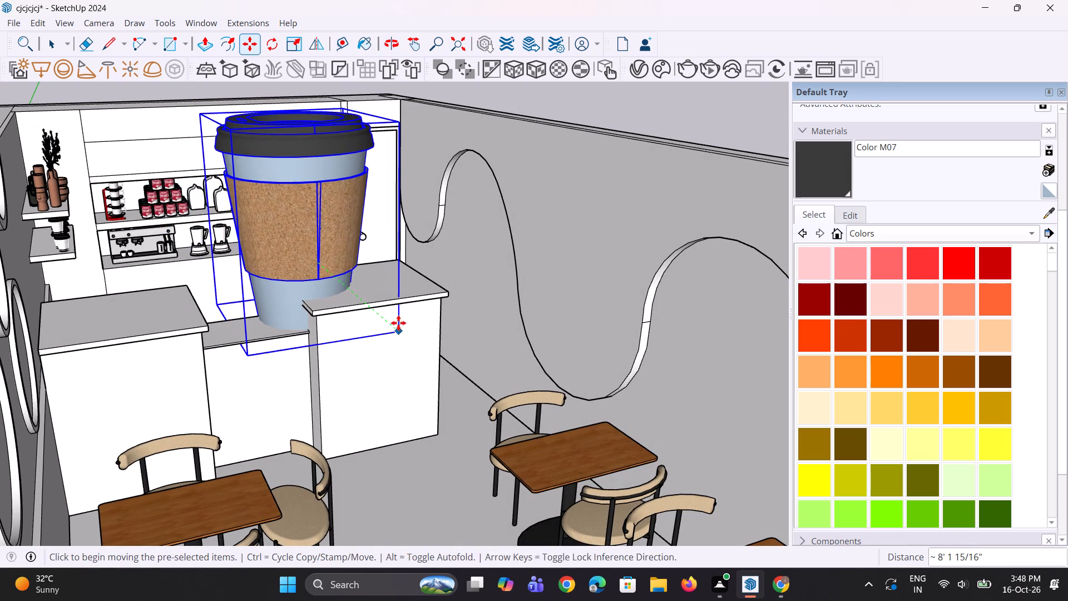
Scale the cup down uniformly to countertop size in two passes, the second by about 0.68.
key("s")
left_click(201, 111)
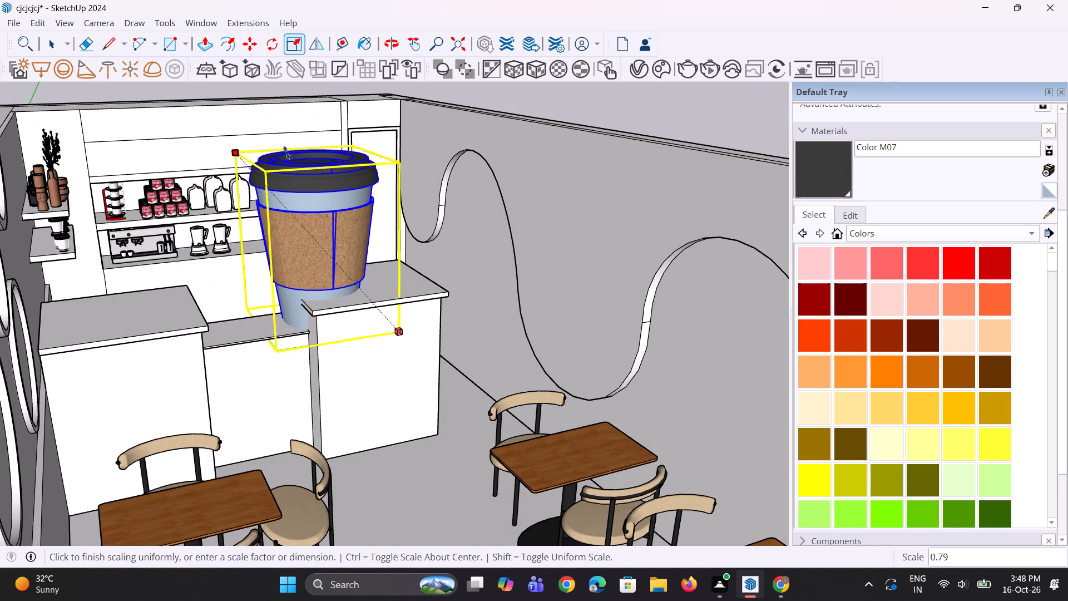
left_click(376, 250)
middle_click_drag(373, 309, 360, 280)
left_click(401, 336)
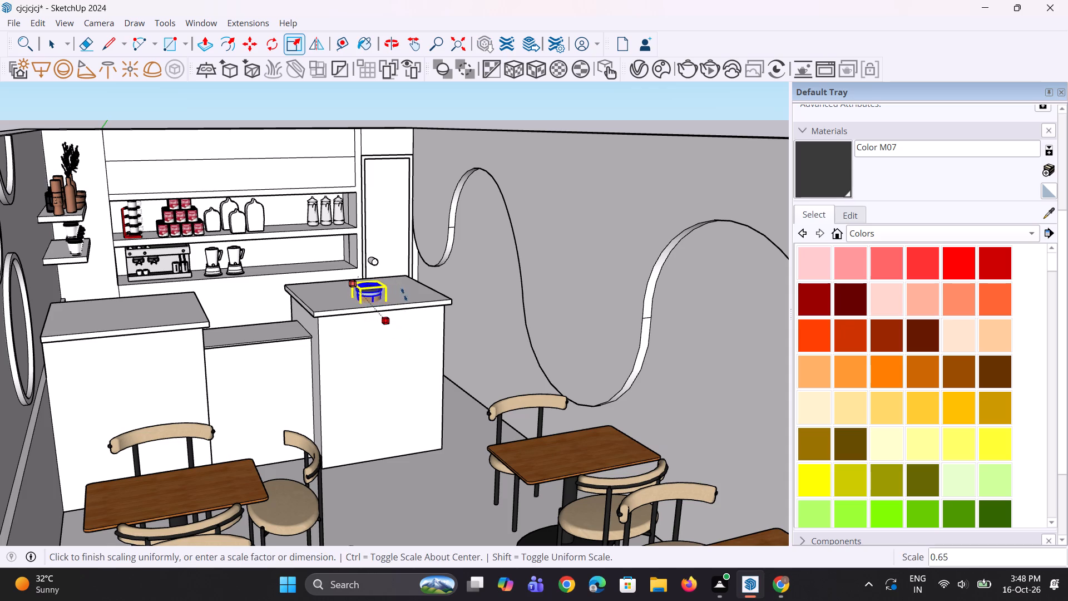
left_click(404, 304)
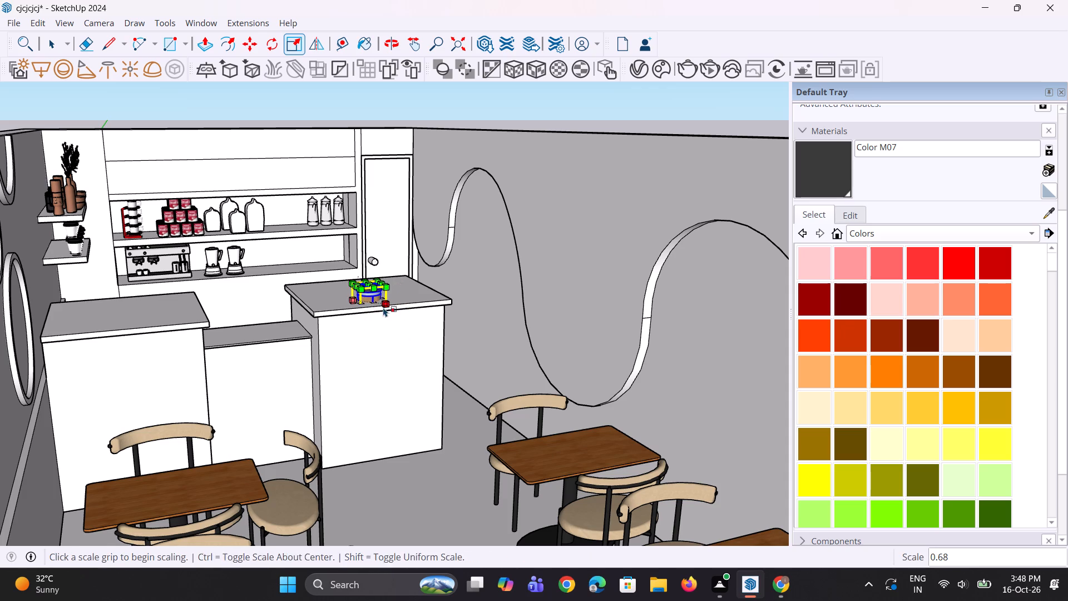
Raise the cup onto the counter near the door and move it about 1' 2 3/4" toward the counter's inner end.
key("m")
scroll(377, 307, "up", 7)
left_click(393, 333)
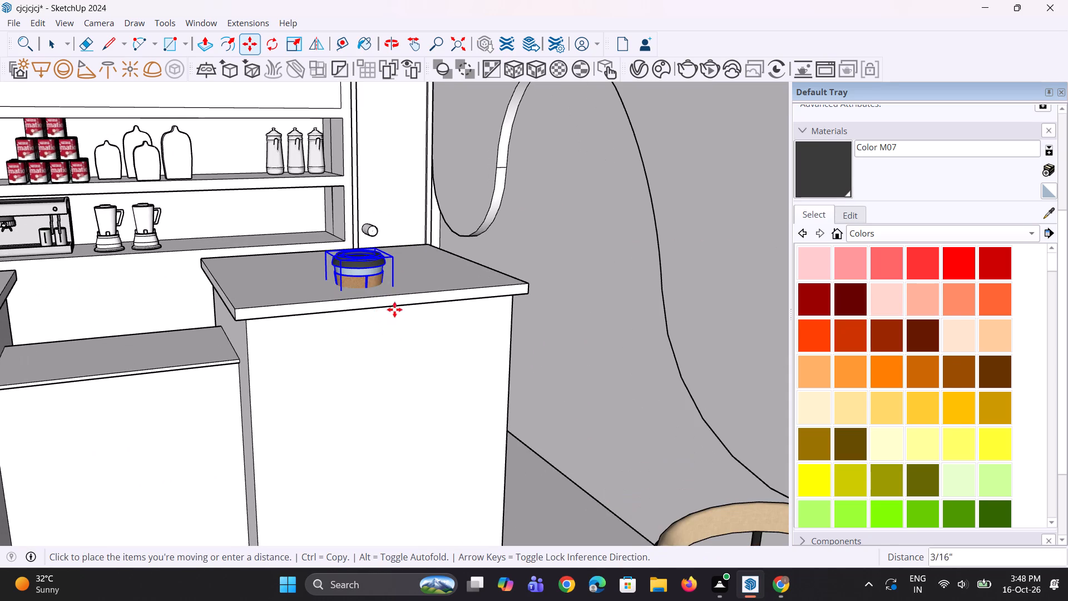
left_click(396, 290)
middle_click_drag(361, 307, 345, 319)
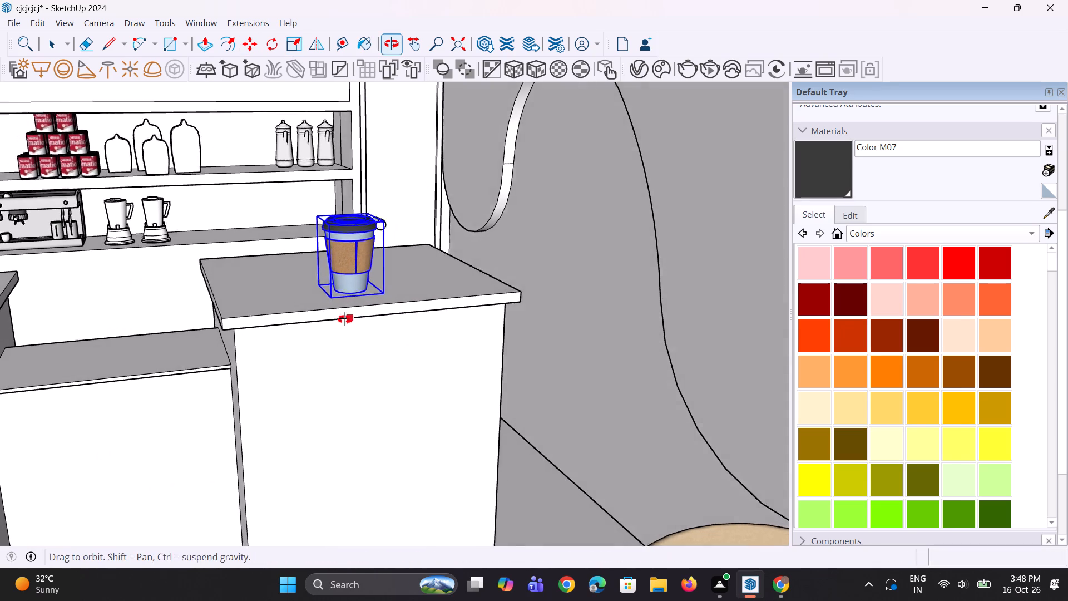
middle_click_drag(345, 319, 339, 324)
scroll(361, 291, "up", 4)
left_click(381, 302)
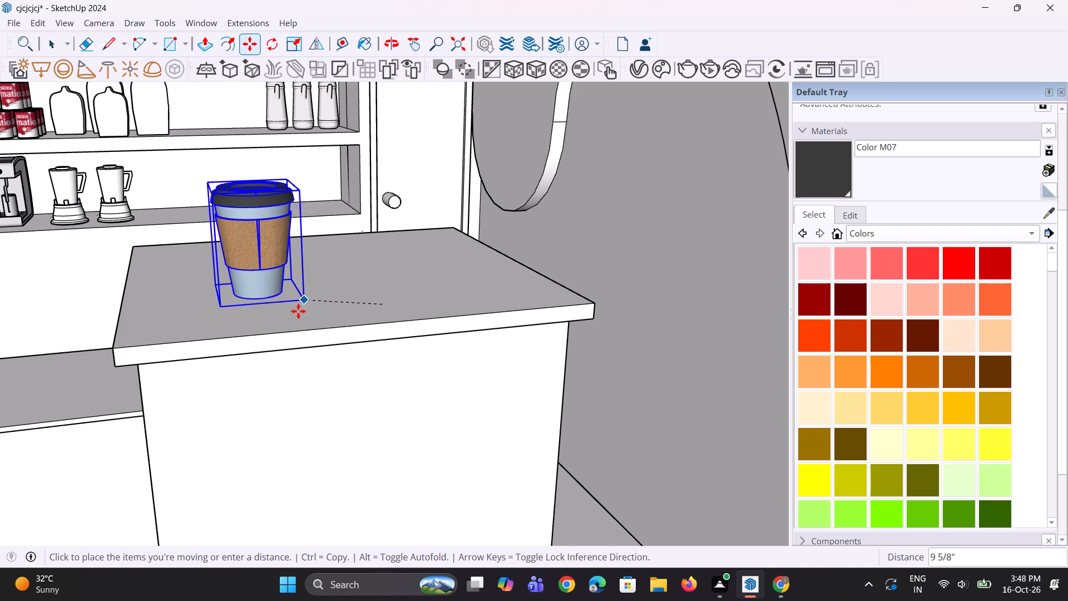
left_click(252, 318)
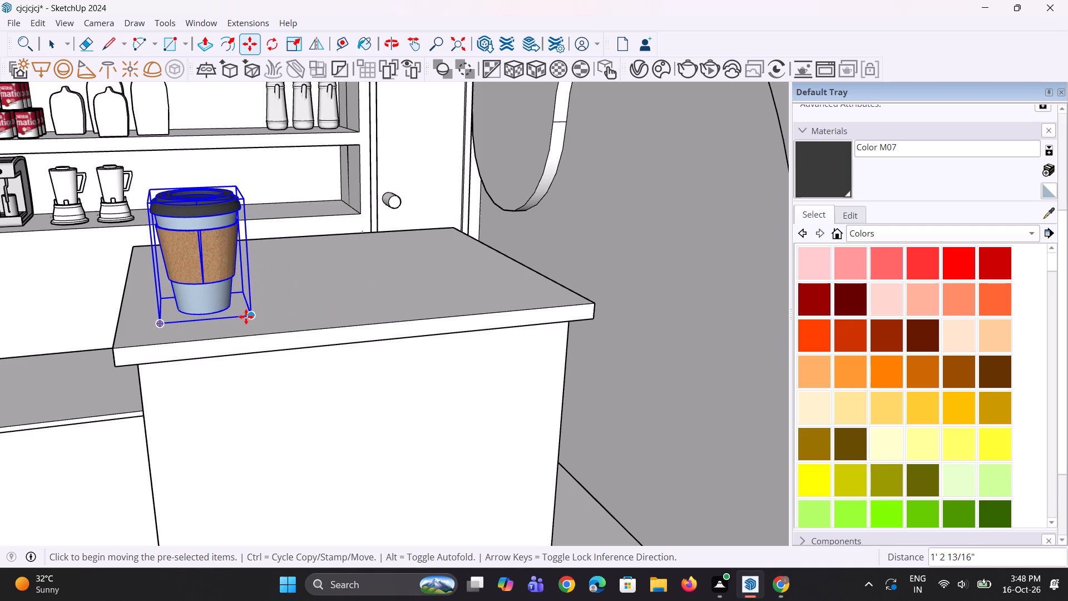
Copy the takeaway cup along the countertop to make a second cup beside it.
key("m")
left_click_drag(246, 312, 251, 312)
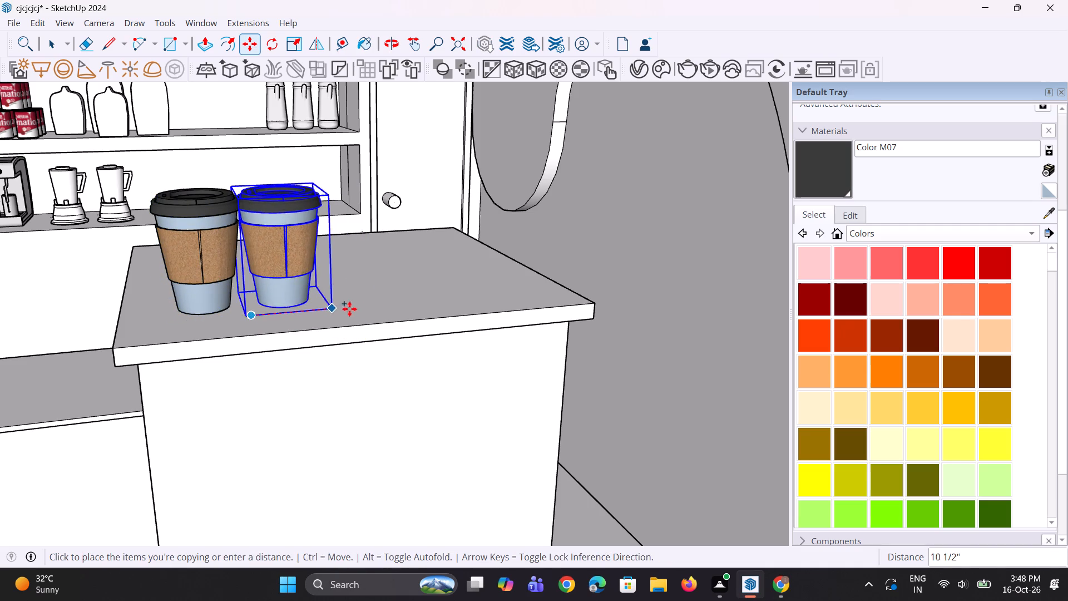
left_click(367, 307)
middle_click_drag(335, 325, 324, 289)
scroll(319, 290, "down", 10)
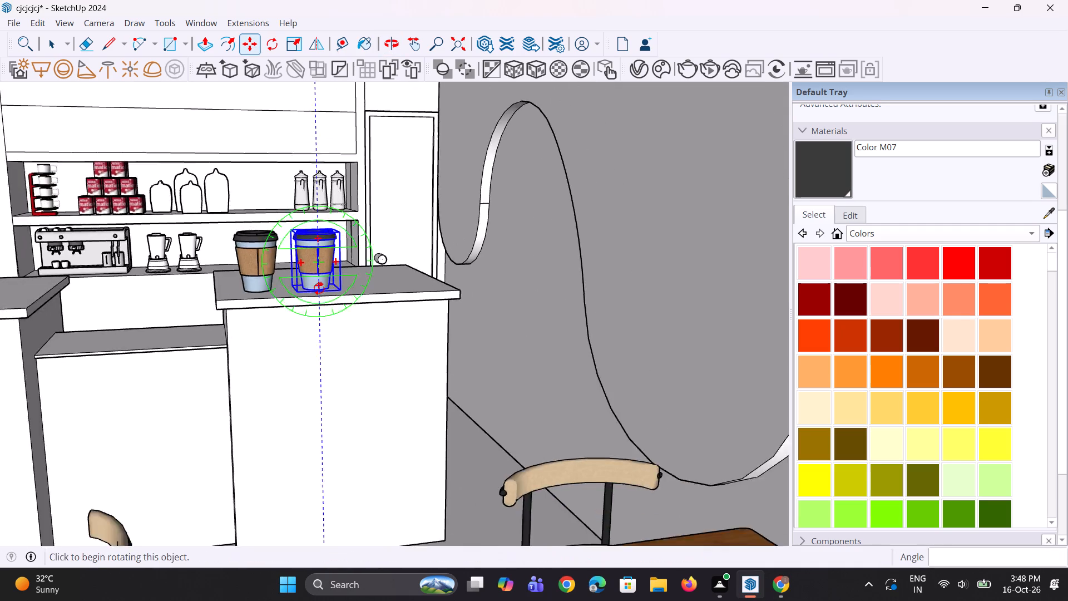
scroll(319, 288, "down", 9)
key("space")
key("space")
left_click(438, 160)
Select both takeaway cups on the counter and scale them down uniformly together.
scroll(294, 184, "down", 4)
middle_click_drag(293, 228, 297, 242)
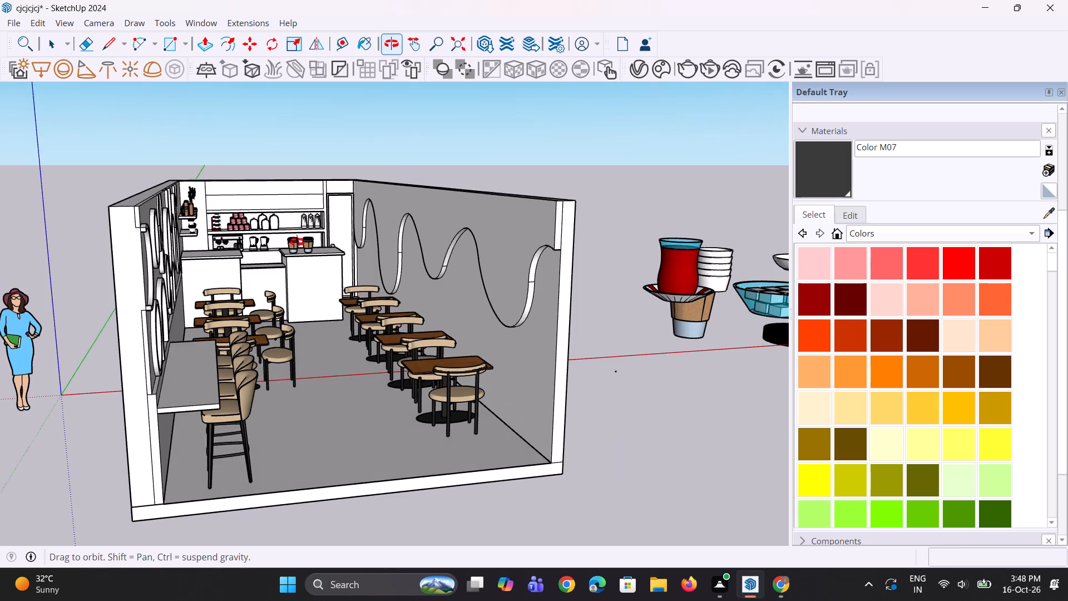
middle_click_drag(297, 242, 300, 249)
scroll(290, 247, "down", 3)
scroll(289, 234, "up", 5)
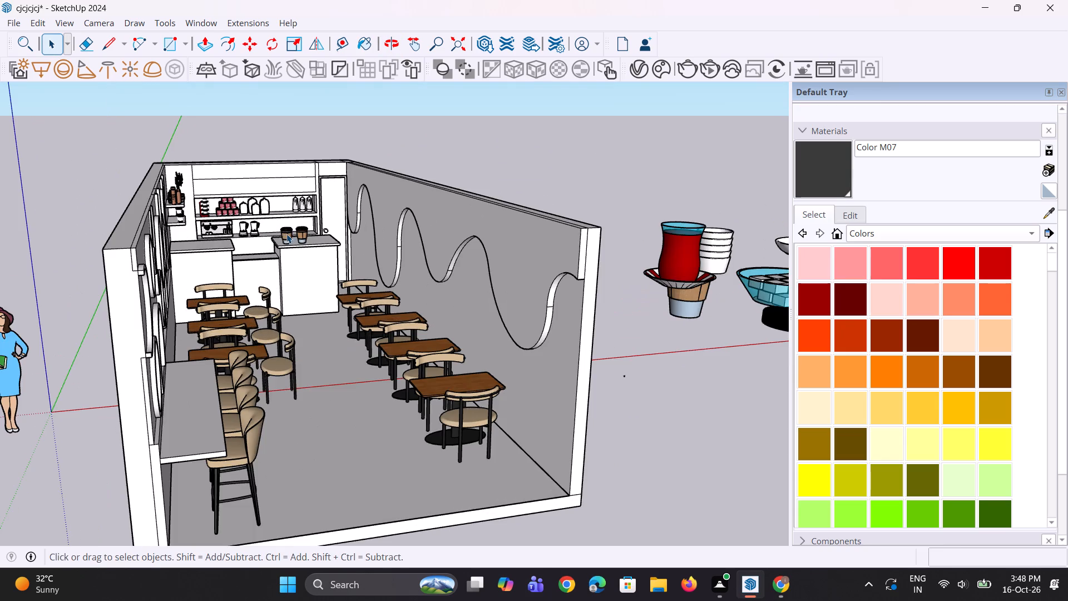
scroll(286, 234, "up", 6)
left_click(289, 235)
scroll(325, 230, "up", 3)
left_click(320, 236, "ctrl")
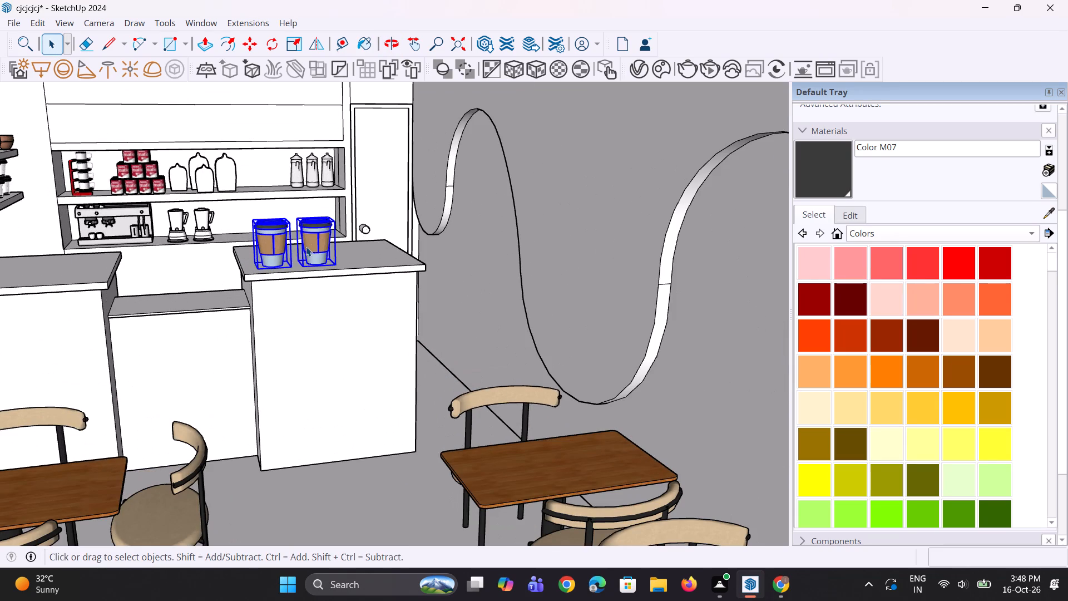
key("s")
scroll(235, 222, "up", 2)
left_click(259, 216)
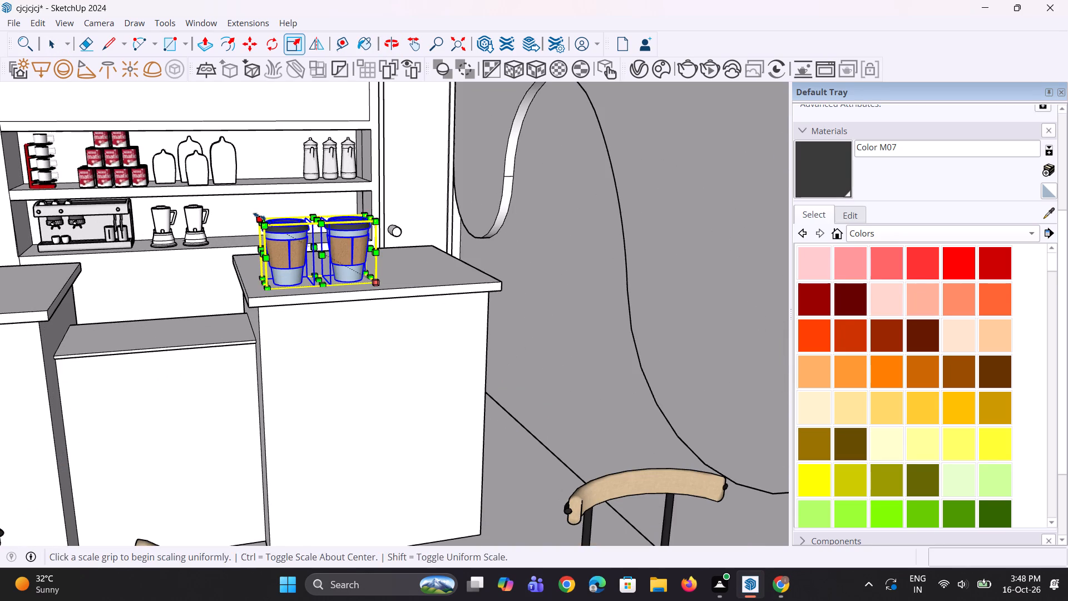
left_click(291, 243)
scroll(293, 272, "up", 1)
middle_click_drag(294, 274, 278, 254)
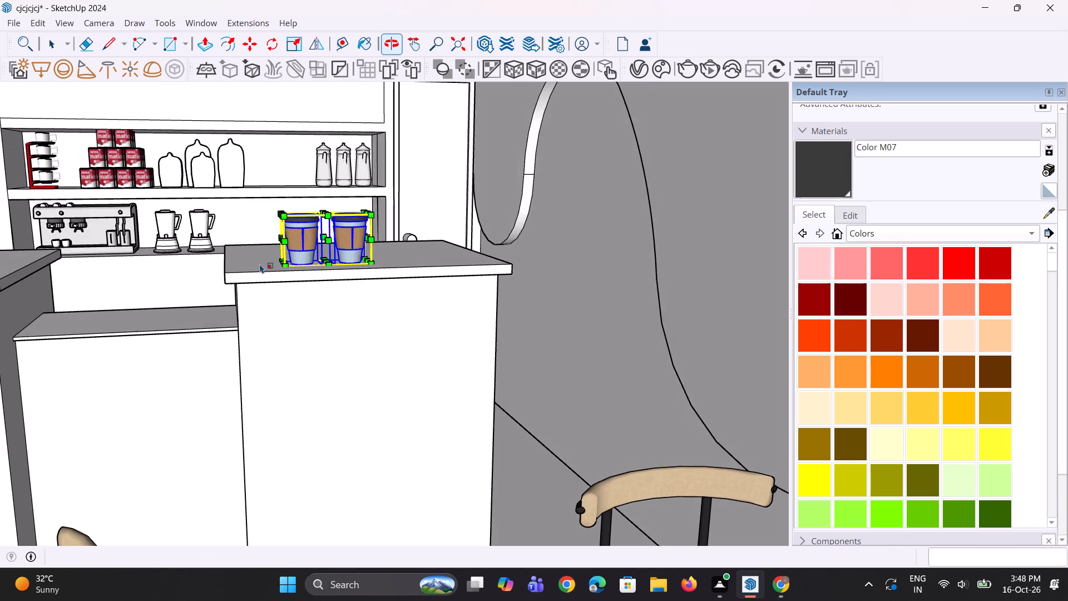
scroll(259, 265, "down", 12)
key("space")
key("space")
left_click(463, 105)
Move the tea-set rack with hanging cups about 51' 8" from the outside props to the low middle section of the café counter.
scroll(322, 210, "down", 5)
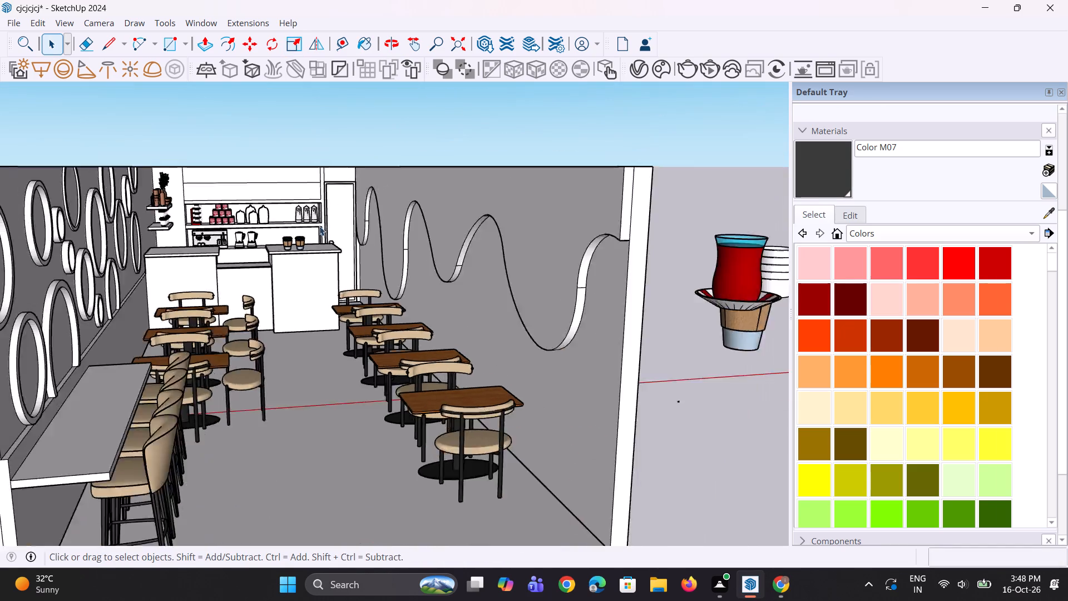
middle_click_drag(320, 227, 320, 237)
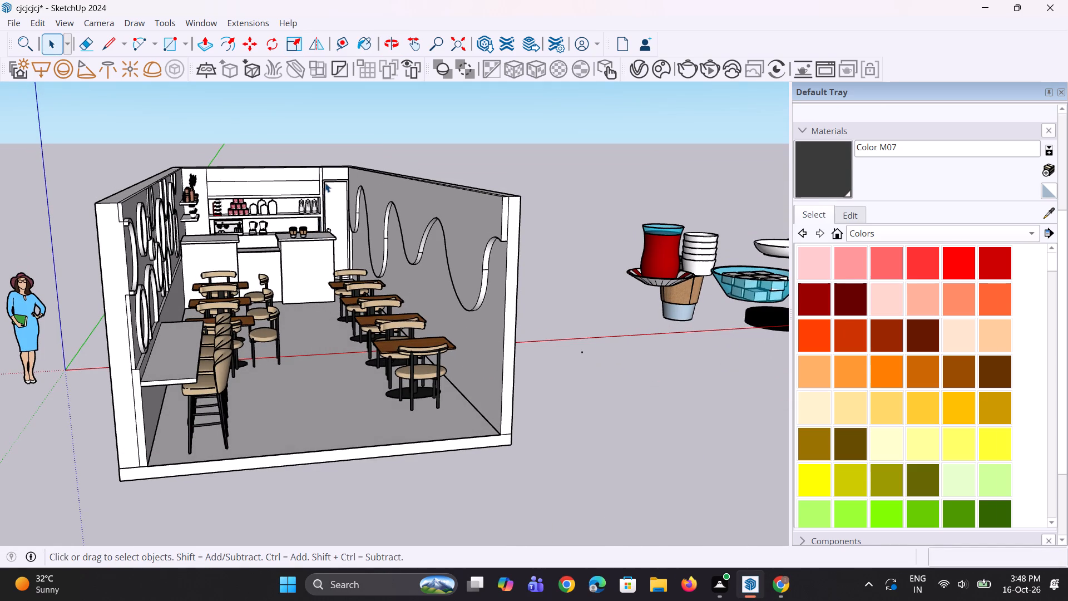
scroll(326, 180, "down", 9)
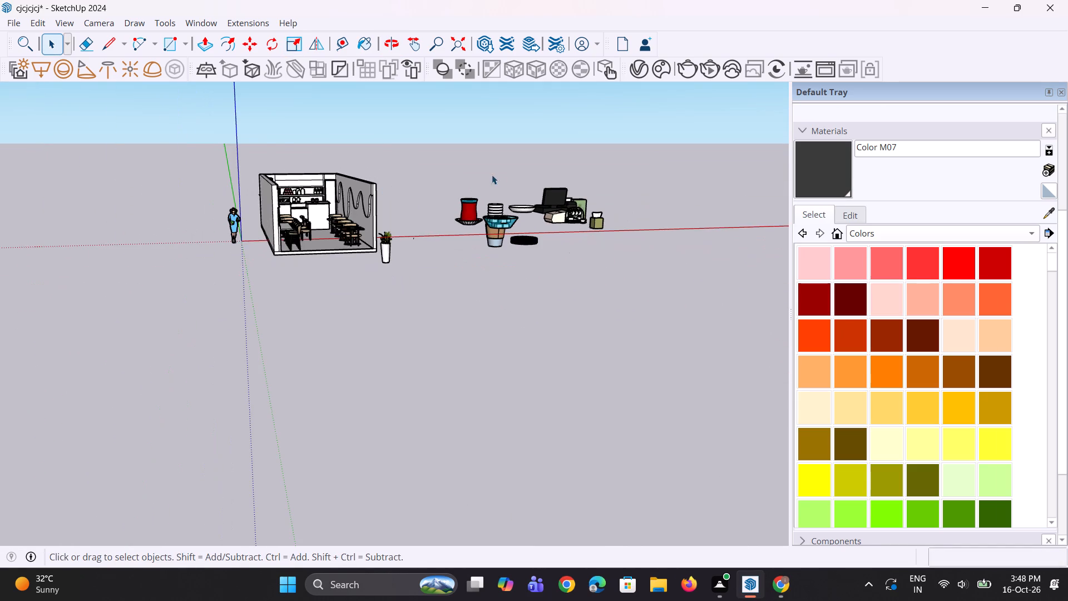
scroll(495, 175, "up", 10)
scroll(575, 242, "down", 2)
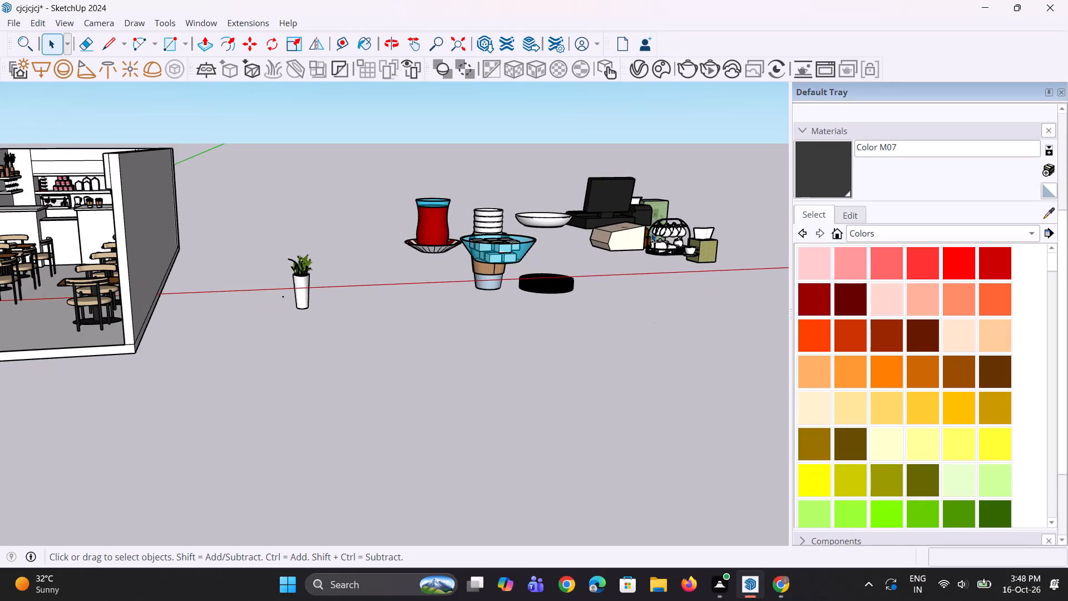
left_click(656, 239)
key("m")
left_click_drag(664, 258, 656, 275)
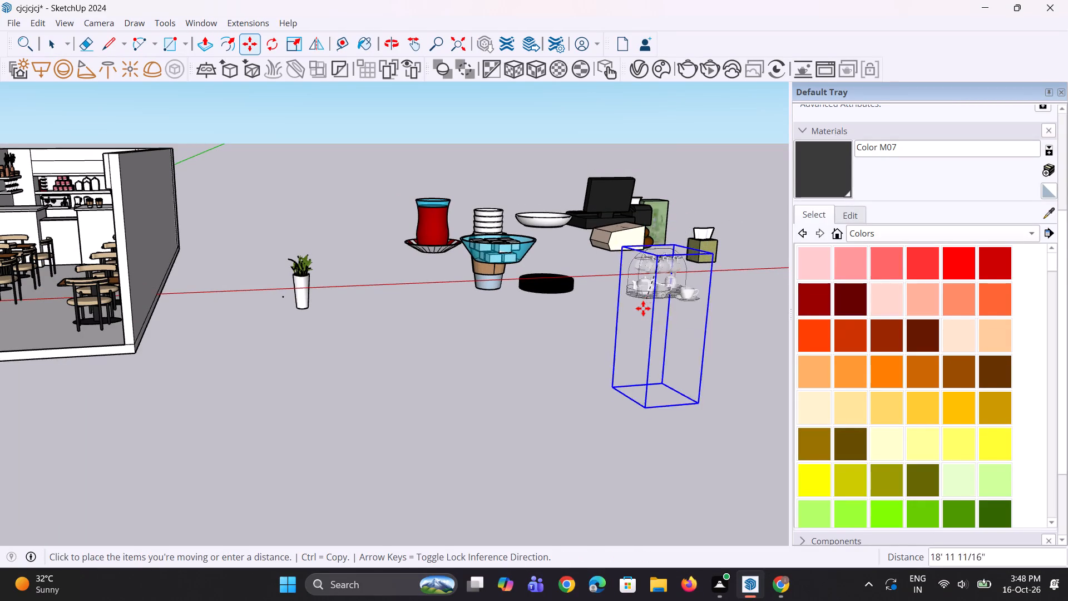
scroll(653, 293, "down", 6)
scroll(381, 266, "up", 4)
scroll(279, 235, "up", 5)
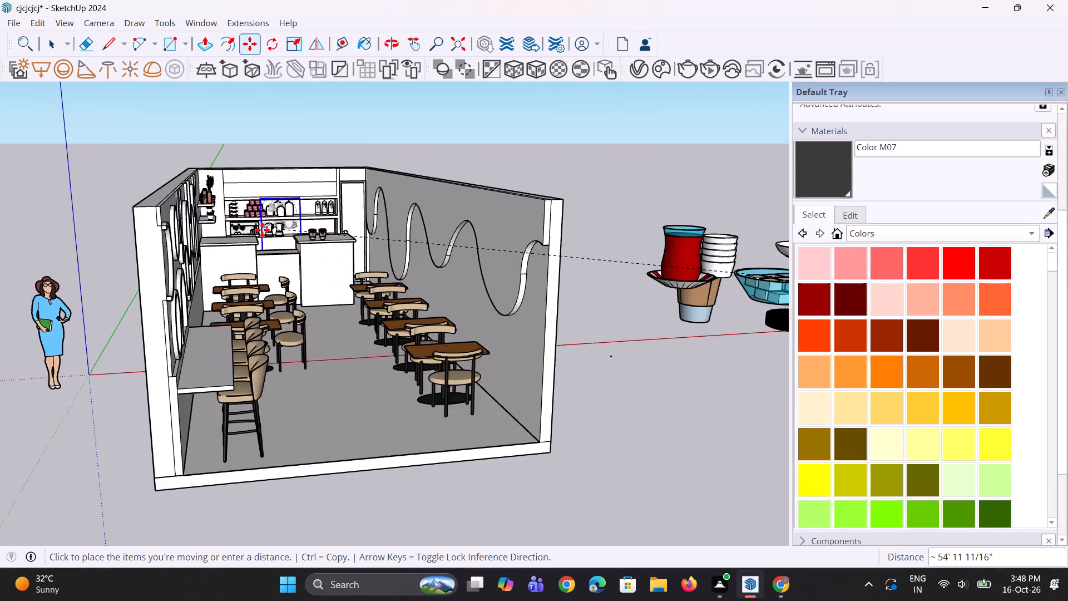
scroll(262, 230, "up", 1)
left_click(262, 260)
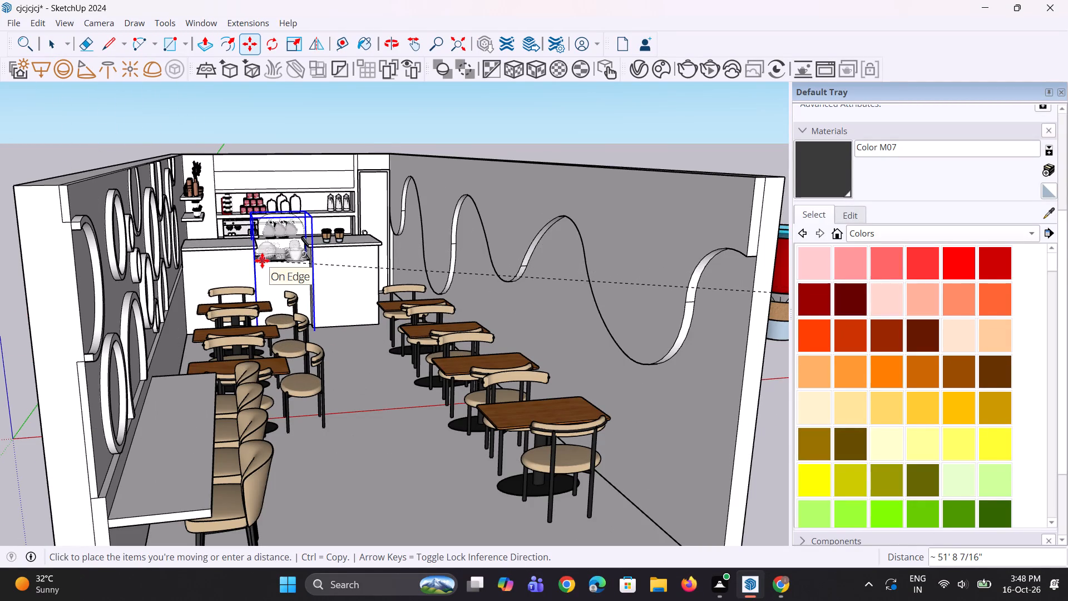
middle_click_drag(383, 190, 314, 262)
scroll(321, 270, "up", 1)
scroll(360, 172, "up", 4)
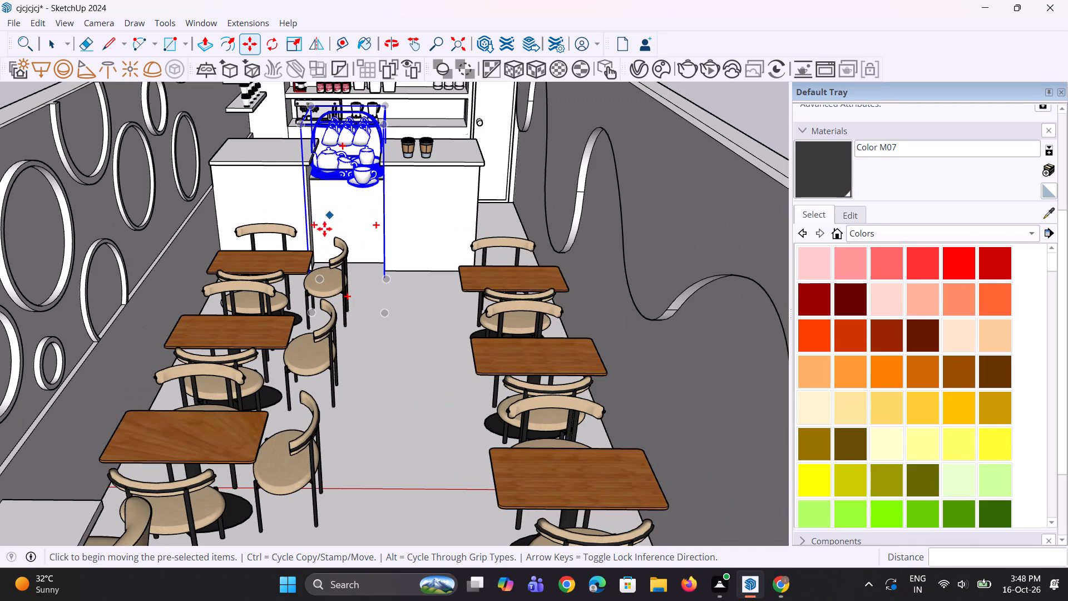
scroll(323, 235, "down", 6)
scroll(347, 164, "up", 16)
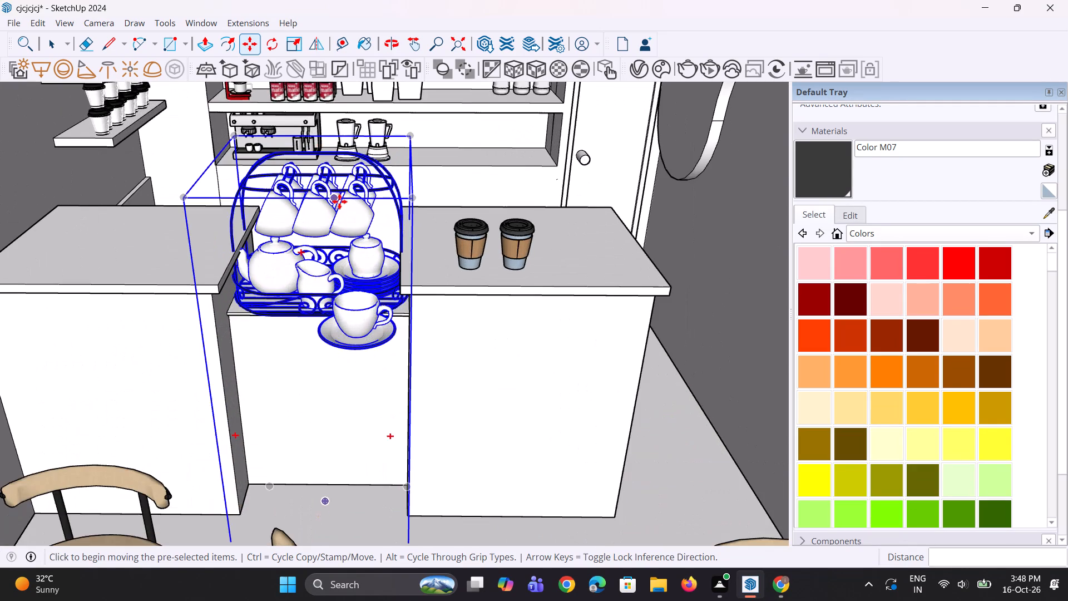
Scale the tea-set rack down uniformly to a factor of about 0.65.
key("s")
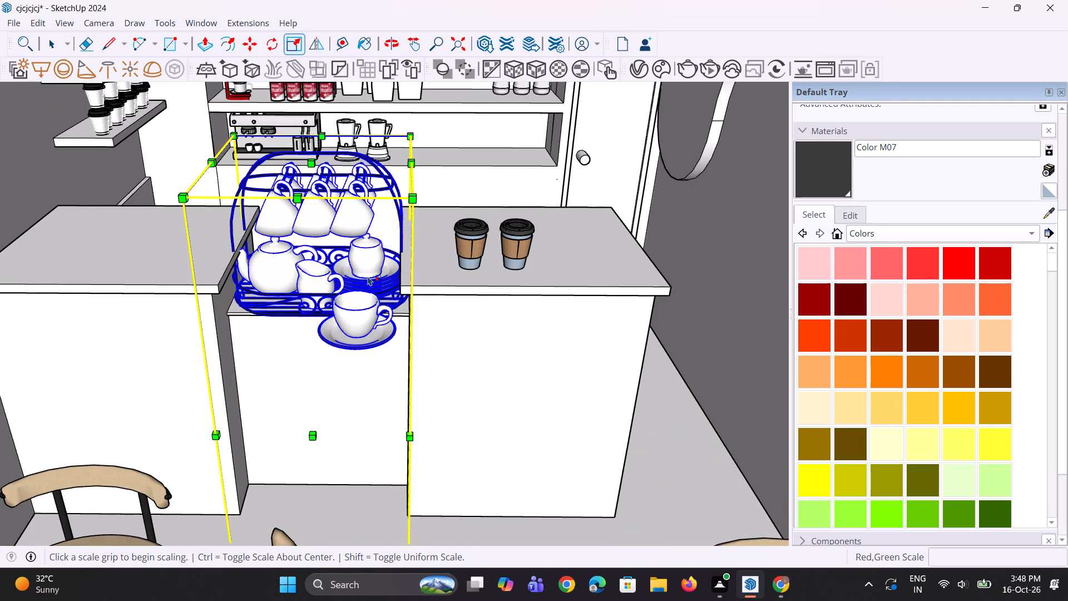
left_click(236, 135)
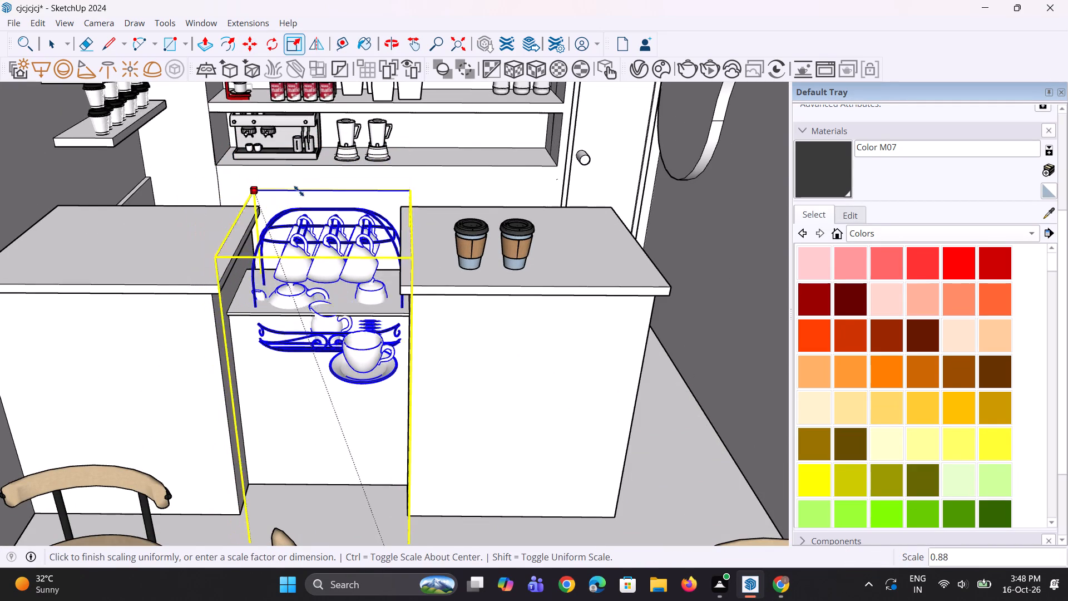
left_click(337, 292)
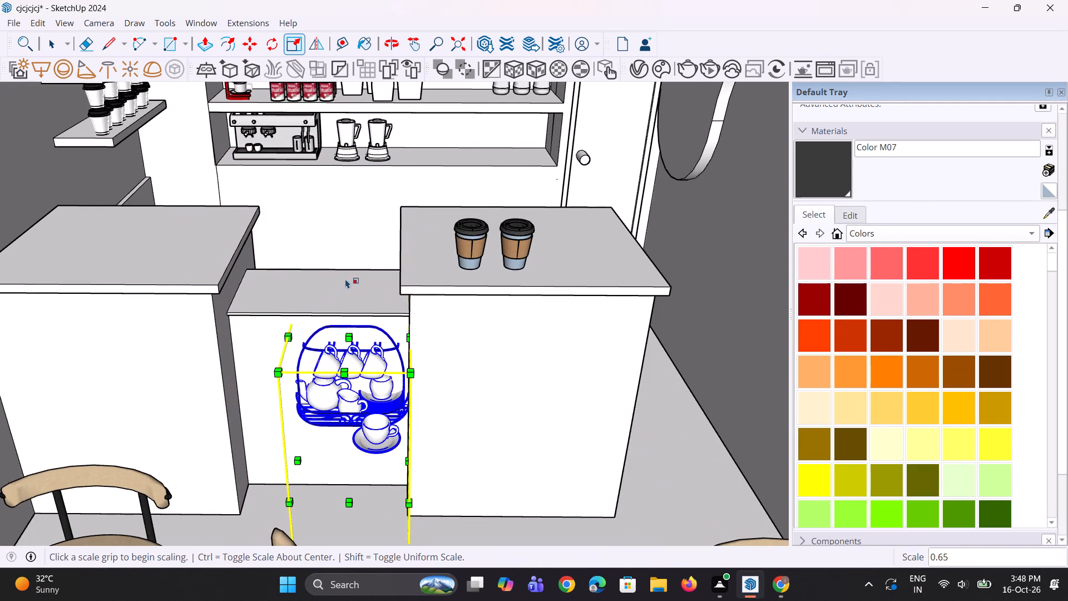
Move the tea-set rack up about 2' 6 3/8" onto the top of the counter's low middle section.
key("m")
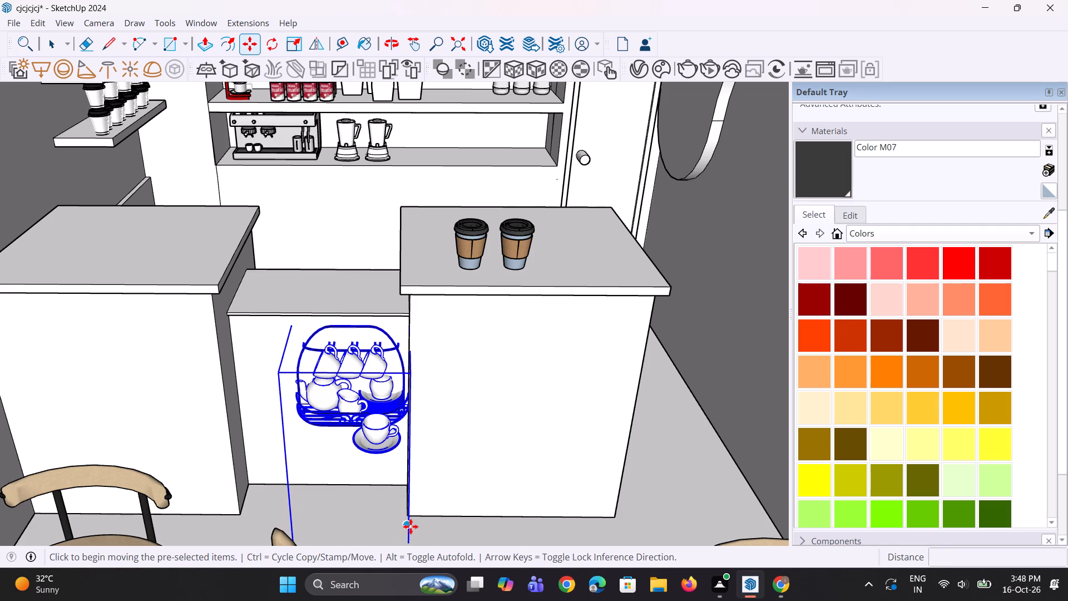
left_click(411, 528)
left_click(404, 460)
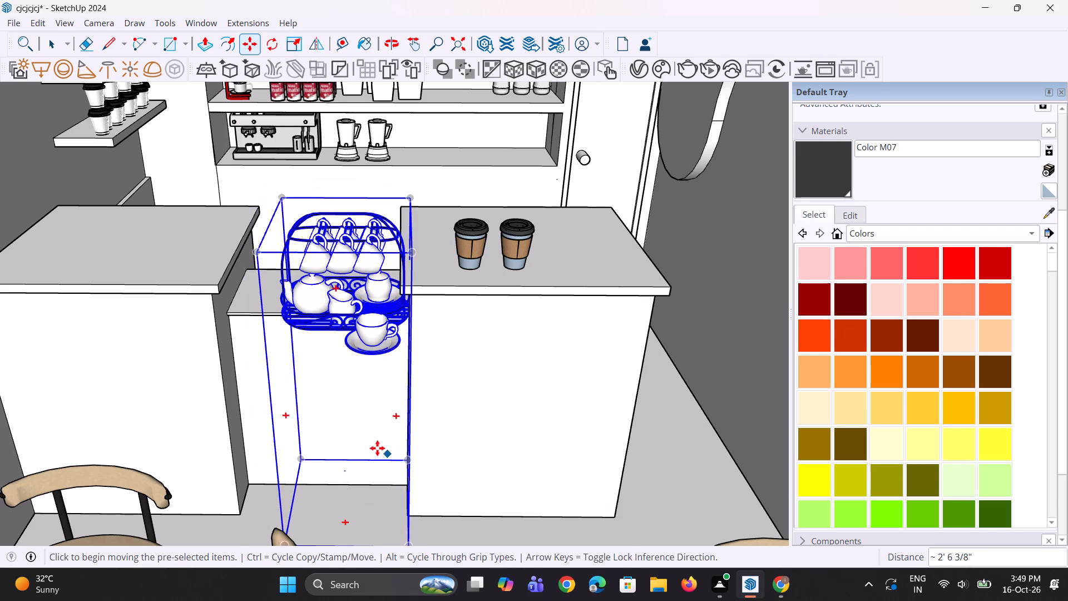
Scale the tea-set rack down uniformly once more to a factor of 0.85.
middle_click_drag(376, 446, 367, 421)
key("s")
left_click(395, 521)
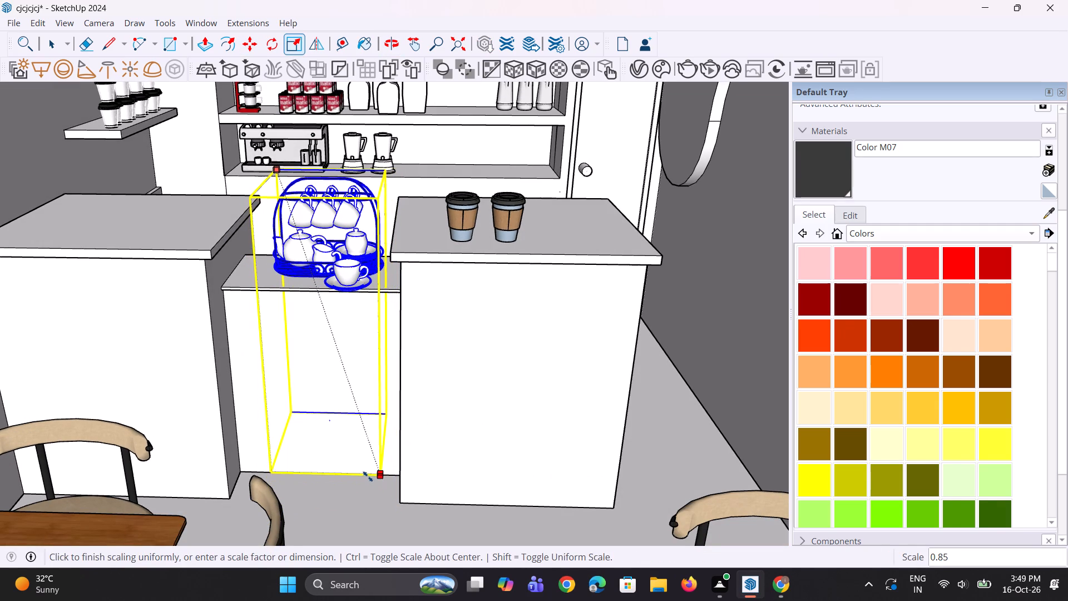
left_click(368, 476)
Explode the tea-set rack component on the low counter and clear the selection.
right_click(332, 256)
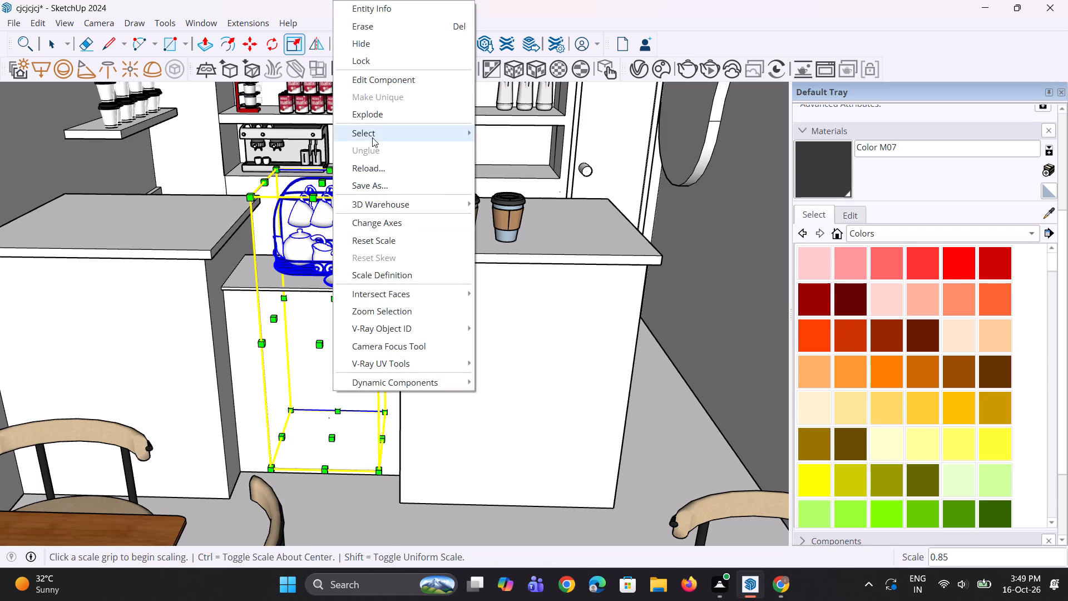
left_click(373, 115)
scroll(315, 334, "down", 4)
key("space")
key("space")
scroll(279, 350, "down", 4)
key("space")
key("space")
left_click(617, 181)
scroll(278, 273, "up", 11)
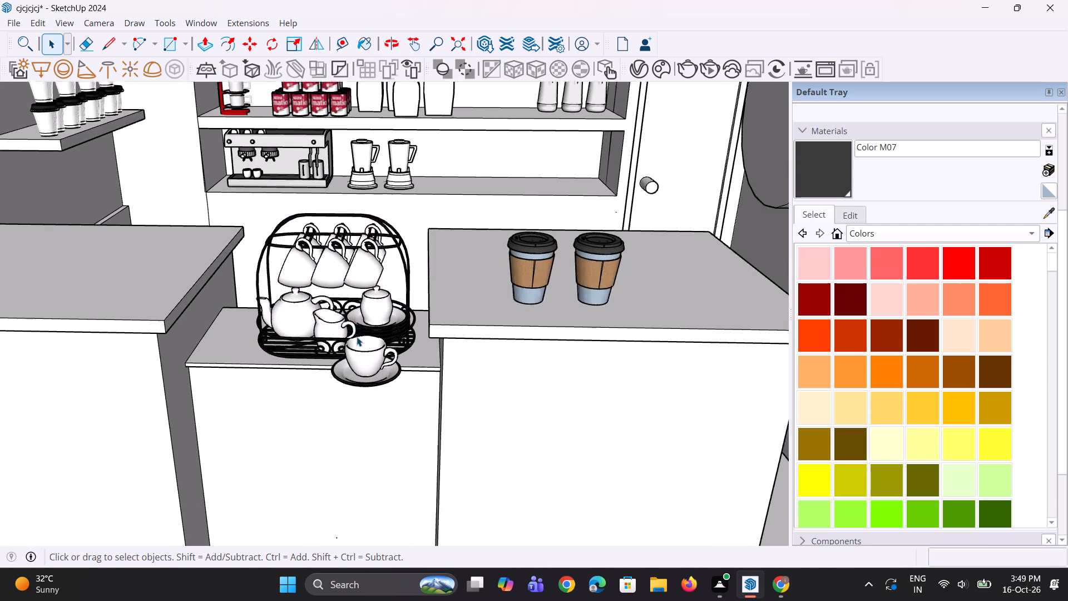
Explode the tea-set rack's group and the group nested inside it so its pieces are separate.
left_click(363, 372)
right_click(347, 284)
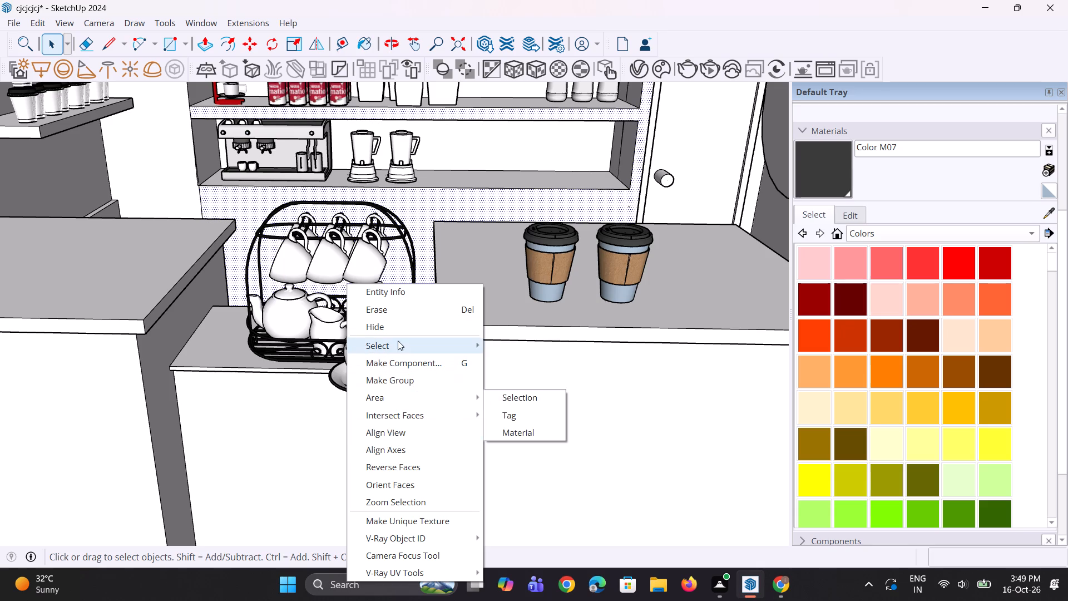
scroll(278, 391, "down", 4)
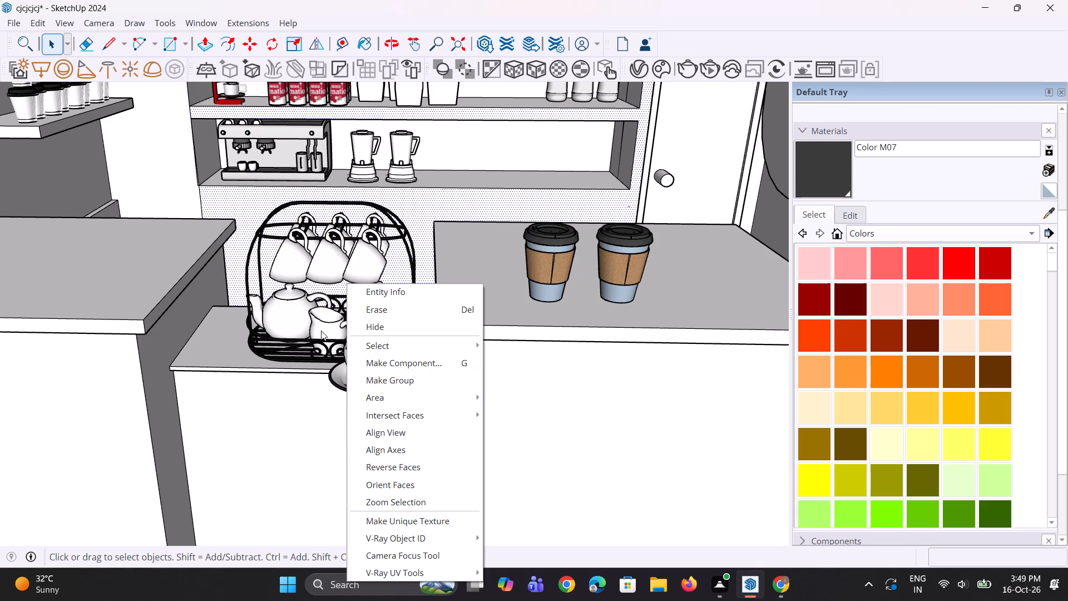
key("space")
key("space")
key("space")
key("space")
left_click(328, 328)
key("space")
left_click(328, 328)
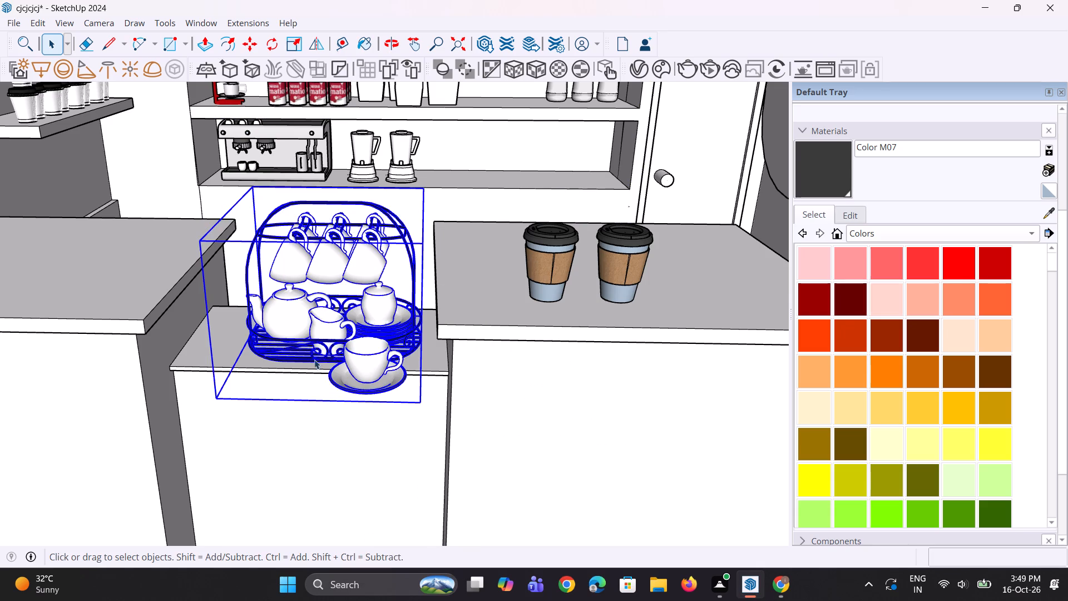
scroll(314, 359, "down", 2)
right_click(323, 313)
left_click(352, 409)
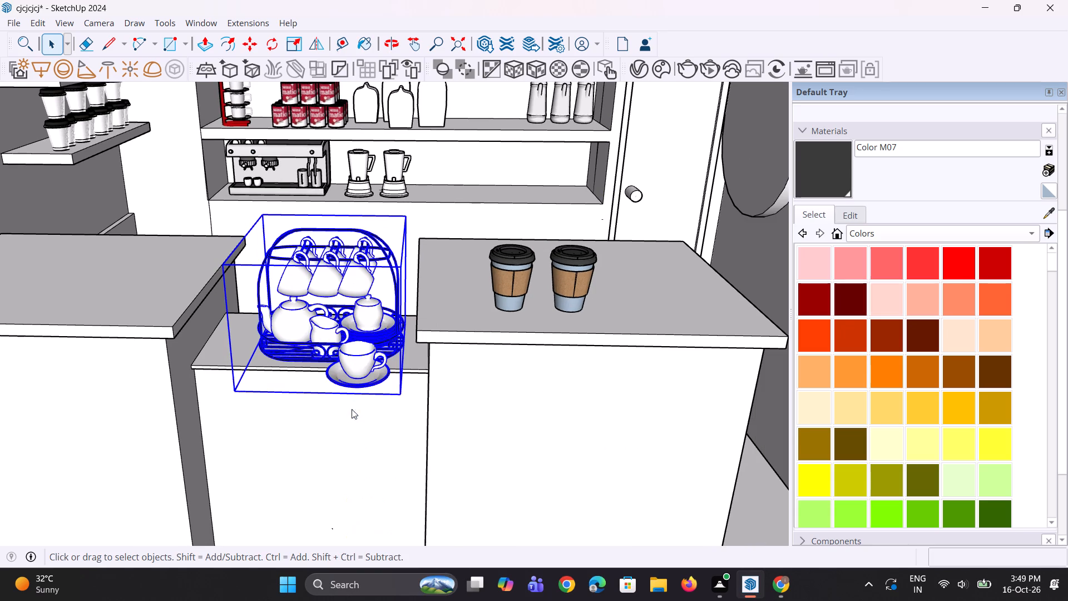
scroll(281, 395, "down", 5)
right_click(309, 350)
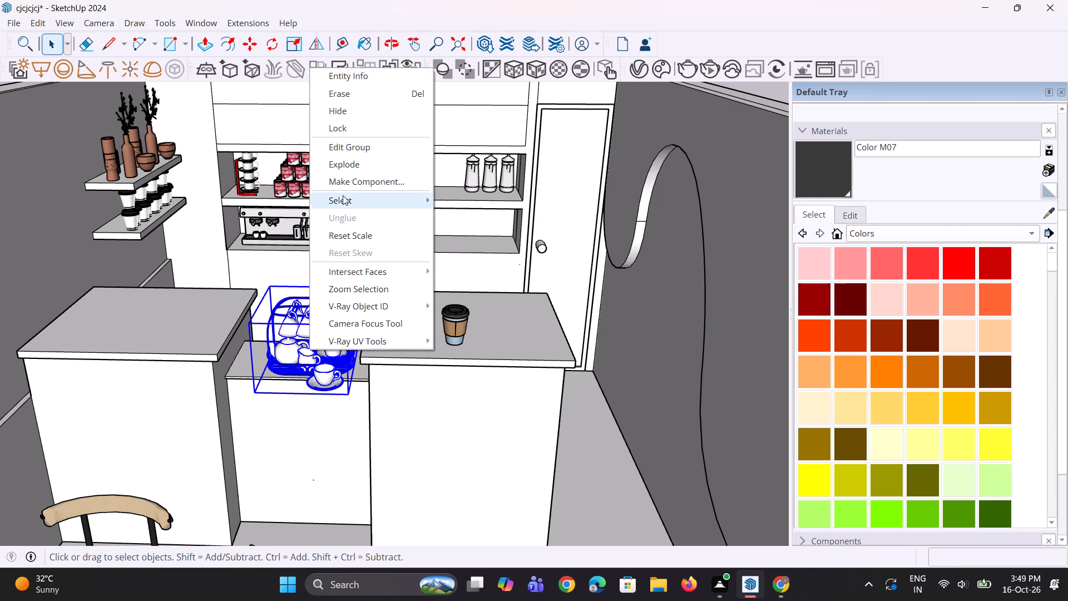
left_click(353, 167)
scroll(304, 374, "down", 9)
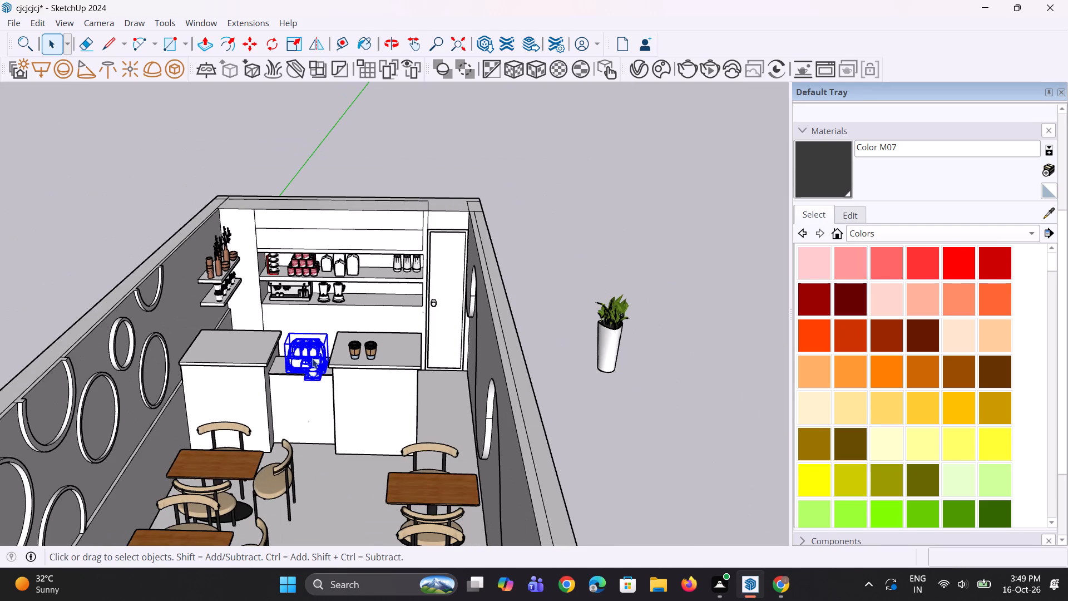
key("space")
key("space")
left_click(572, 270)
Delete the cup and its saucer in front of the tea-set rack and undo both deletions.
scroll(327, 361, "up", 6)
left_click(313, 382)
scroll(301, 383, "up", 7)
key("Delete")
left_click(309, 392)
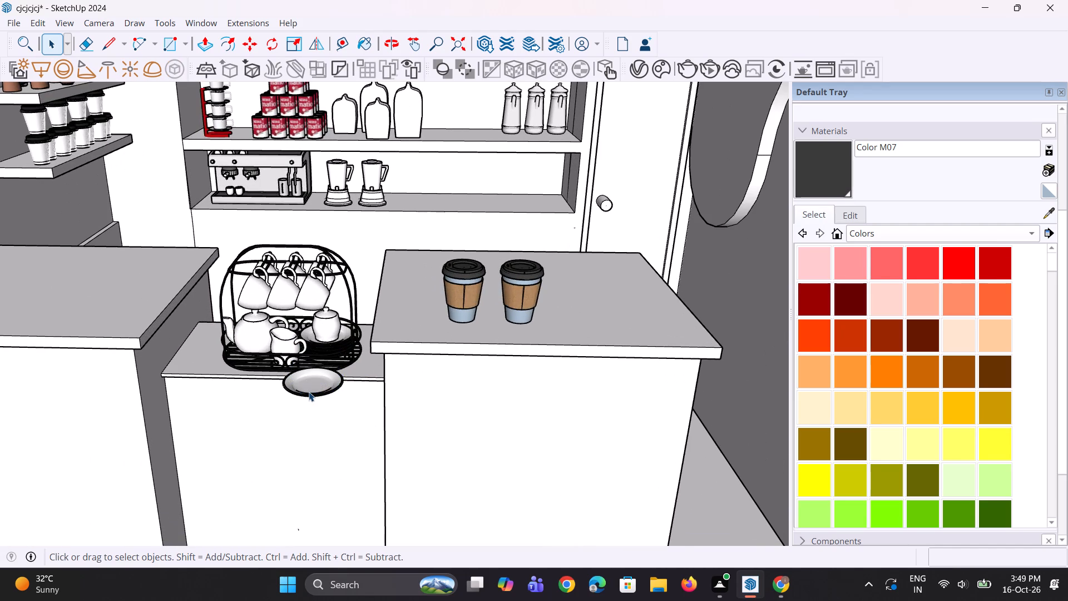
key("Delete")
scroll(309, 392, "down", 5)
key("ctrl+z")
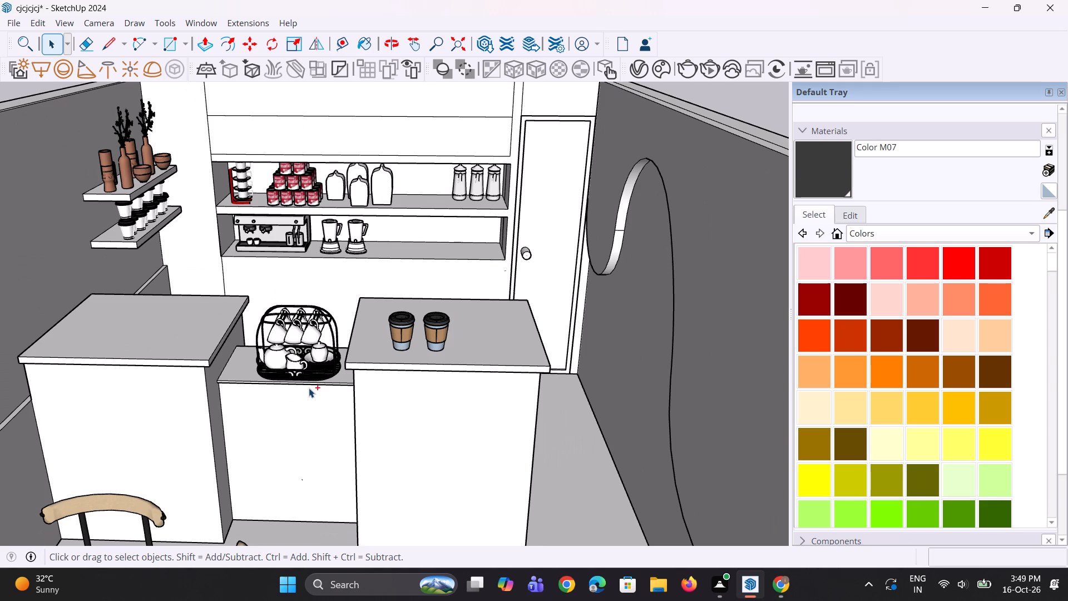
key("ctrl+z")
Select the cup and saucer in front of the tea-set rack and group them together.
left_click(307, 382)
scroll(308, 388, "up", 3)
left_click(308, 394, "ctrl")
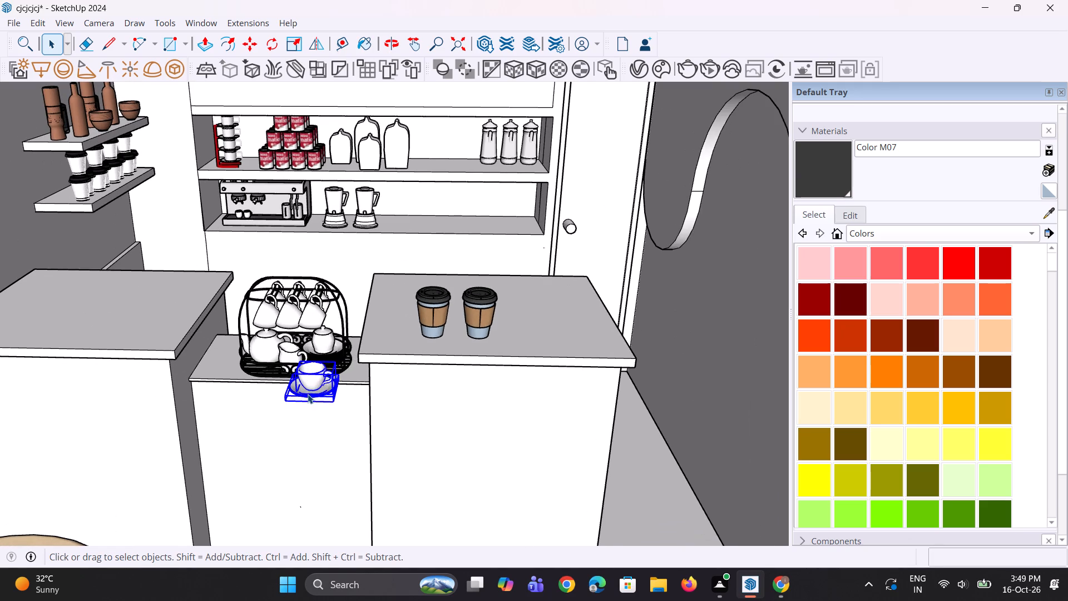
right_click(308, 394)
left_click(364, 262)
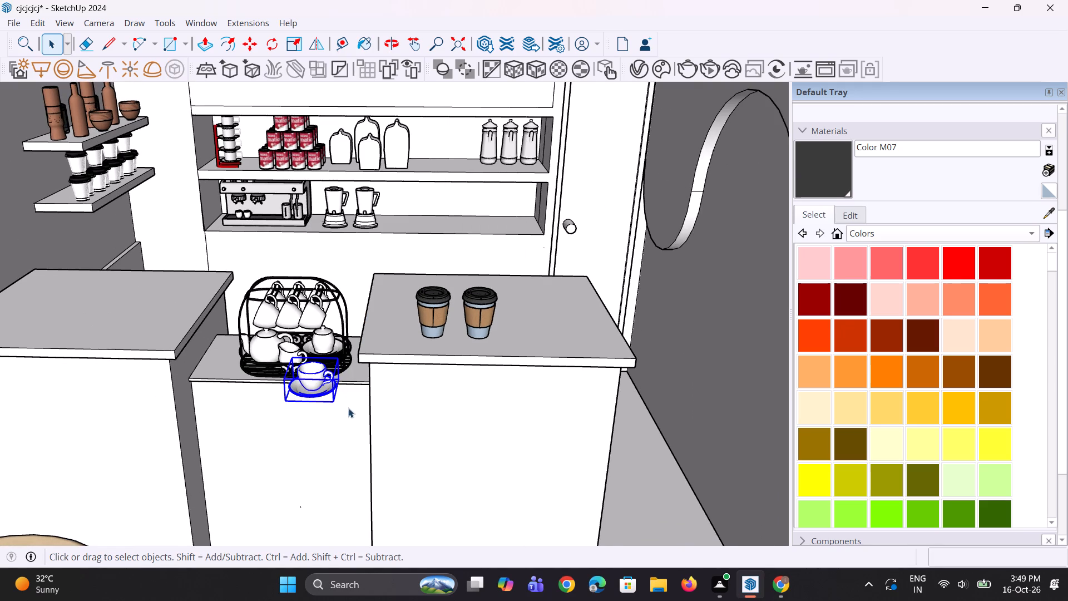
Move the grouped cup and saucer from the rack onto the wooden table nearest the counter, beside the wall with circular rings.
key("m")
left_click(334, 406)
scroll(323, 439, "down", 5)
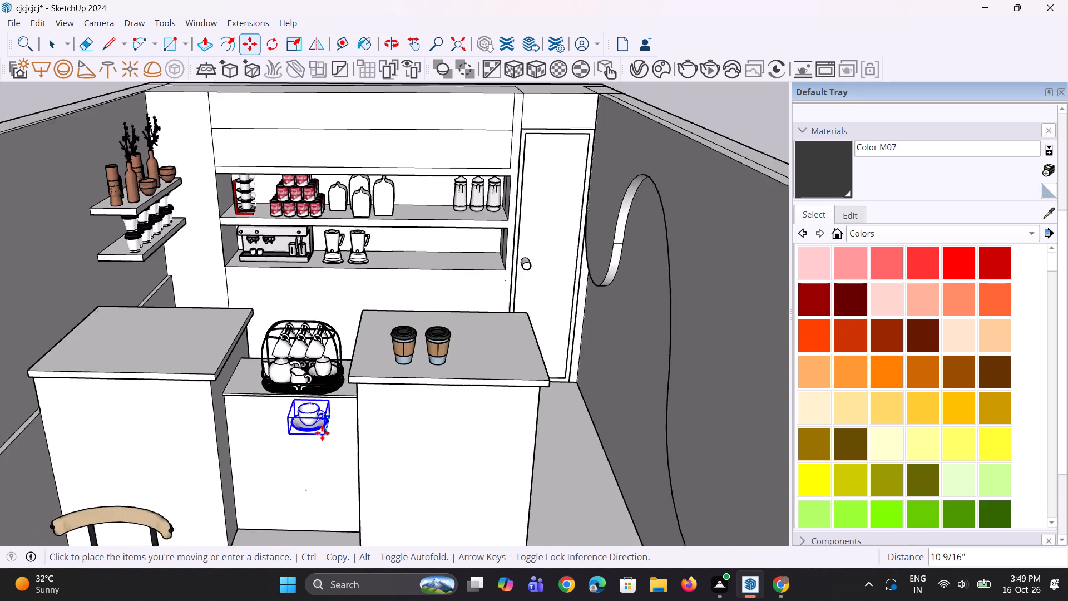
scroll(322, 433, "down", 15)
scroll(283, 489, "up", 10)
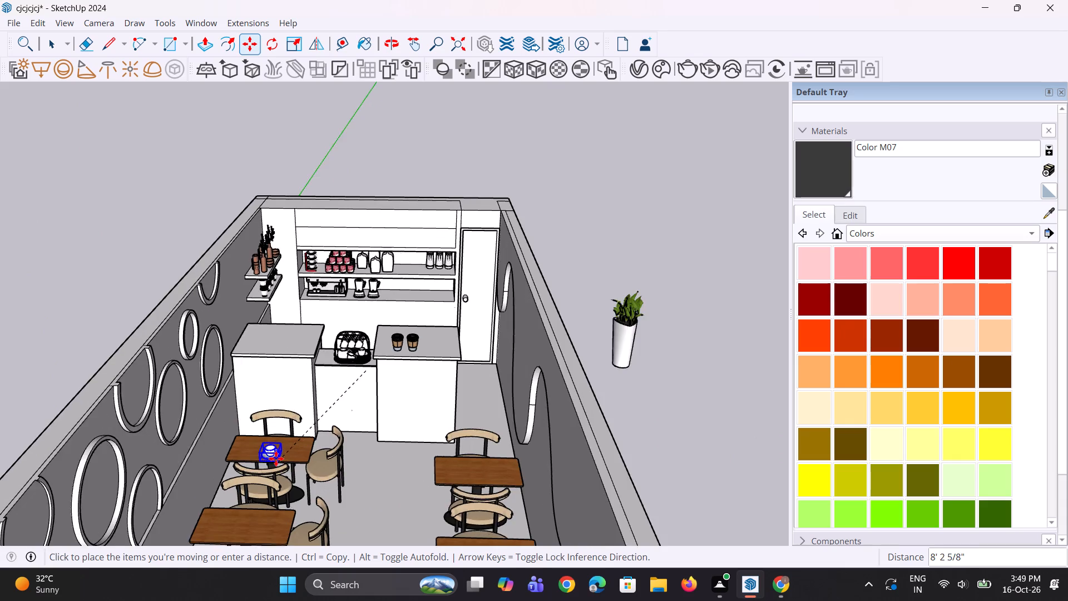
scroll(276, 459, "up", 6)
left_click(260, 458)
middle_click_drag(262, 474, 287, 418)
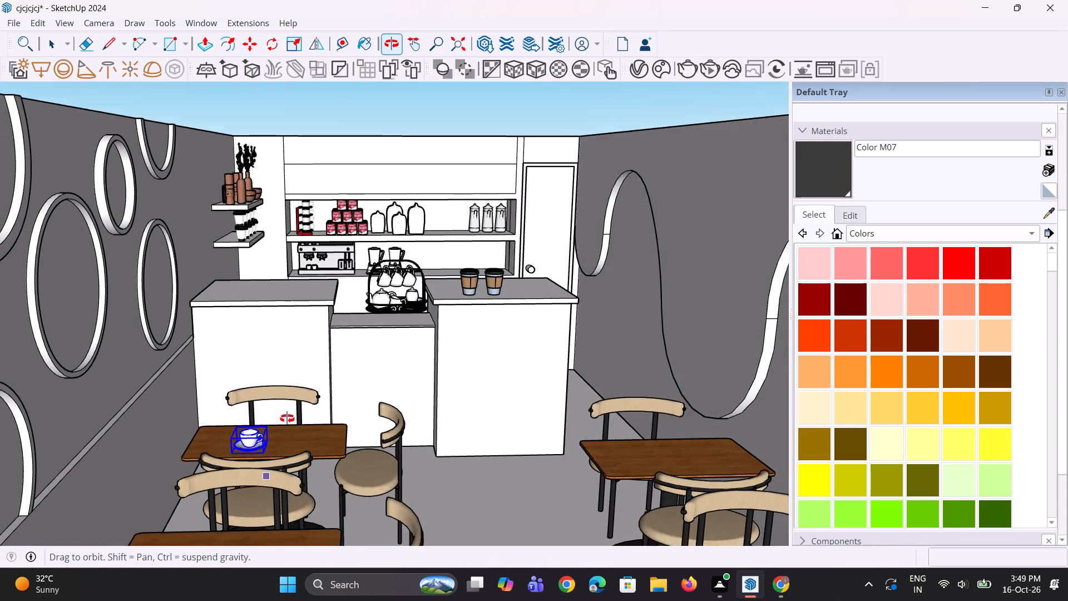
middle_click_drag(287, 418, 283, 460)
scroll(371, 356, "up", 3)
key("space")
key("space")
key("space")
scroll(354, 403, "down", 4)
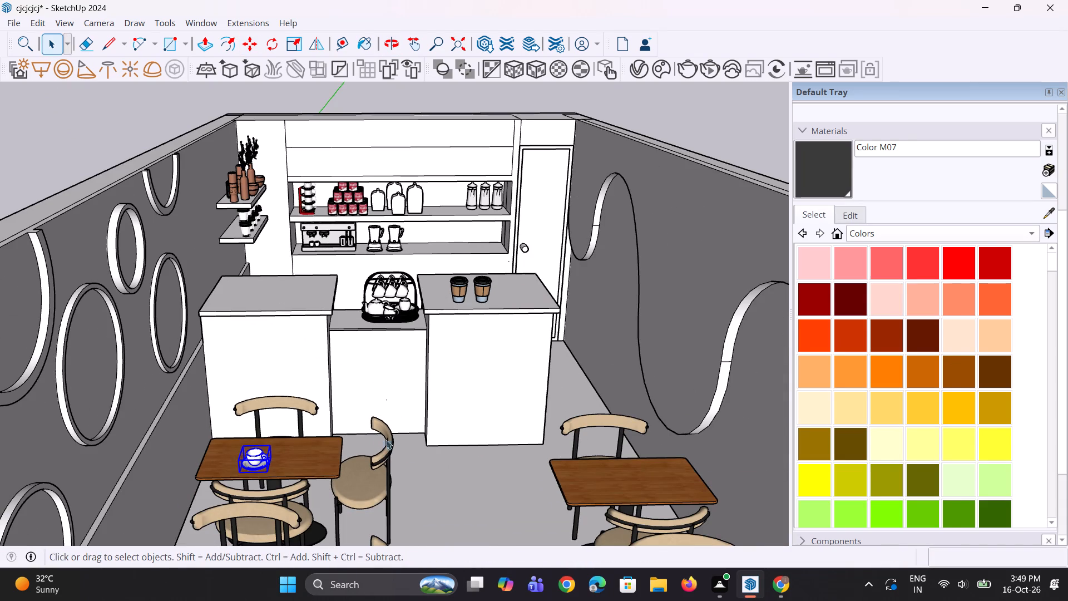
left_click(428, 460)
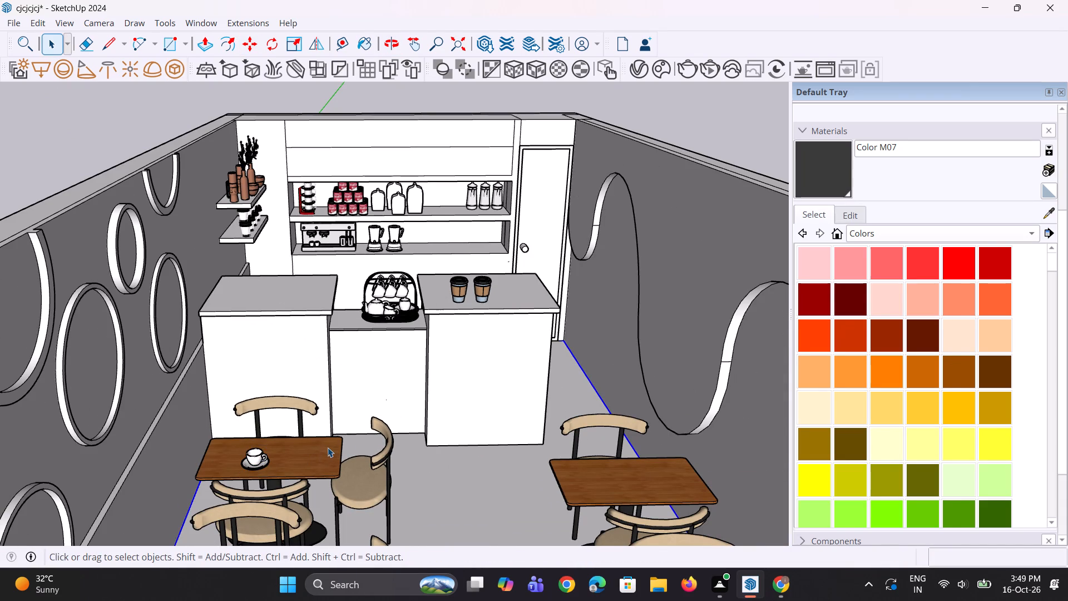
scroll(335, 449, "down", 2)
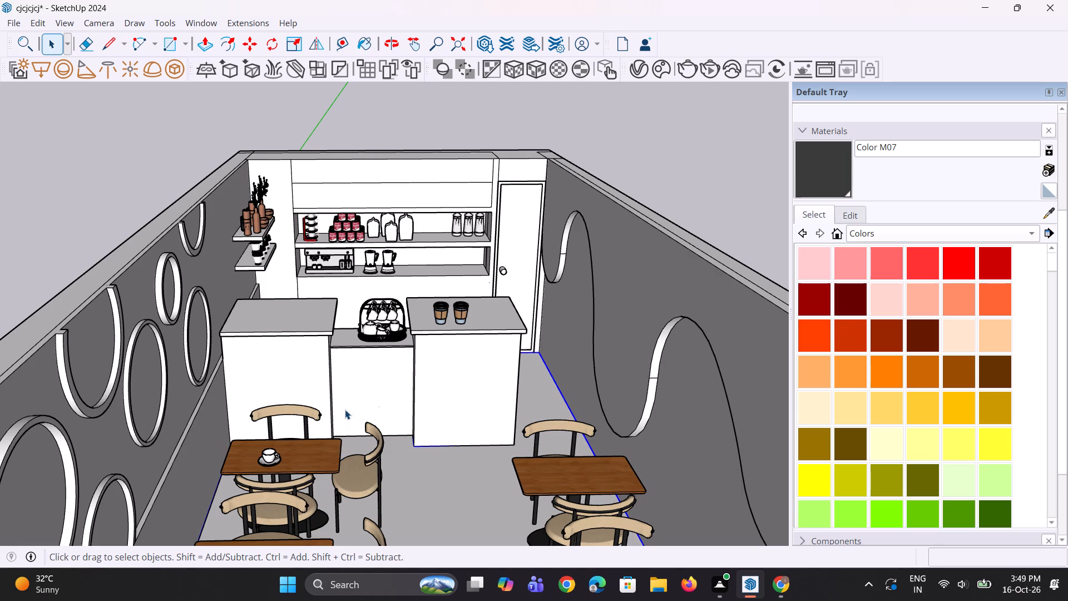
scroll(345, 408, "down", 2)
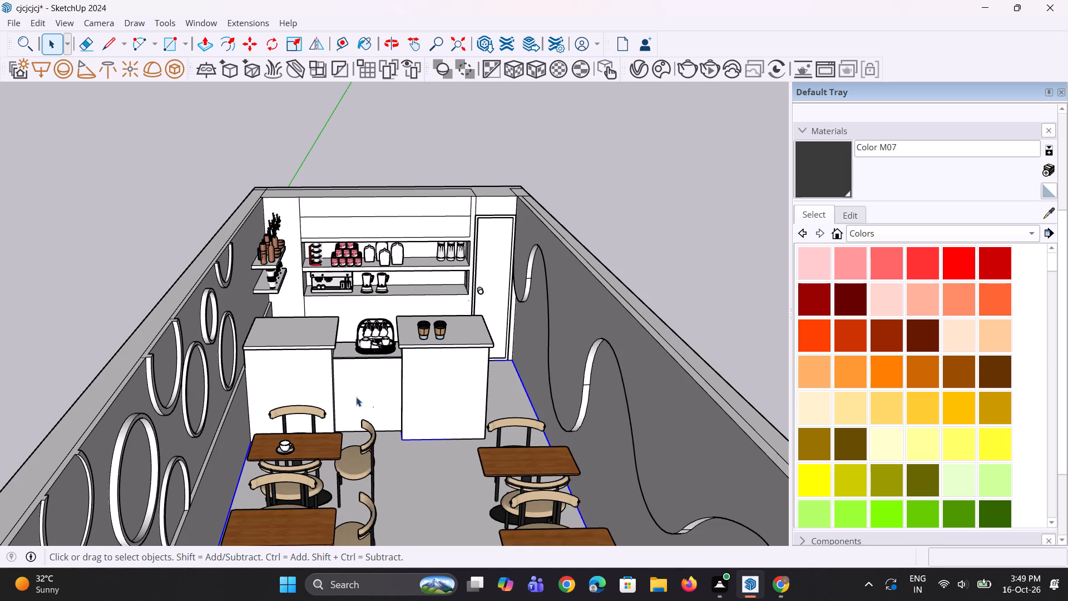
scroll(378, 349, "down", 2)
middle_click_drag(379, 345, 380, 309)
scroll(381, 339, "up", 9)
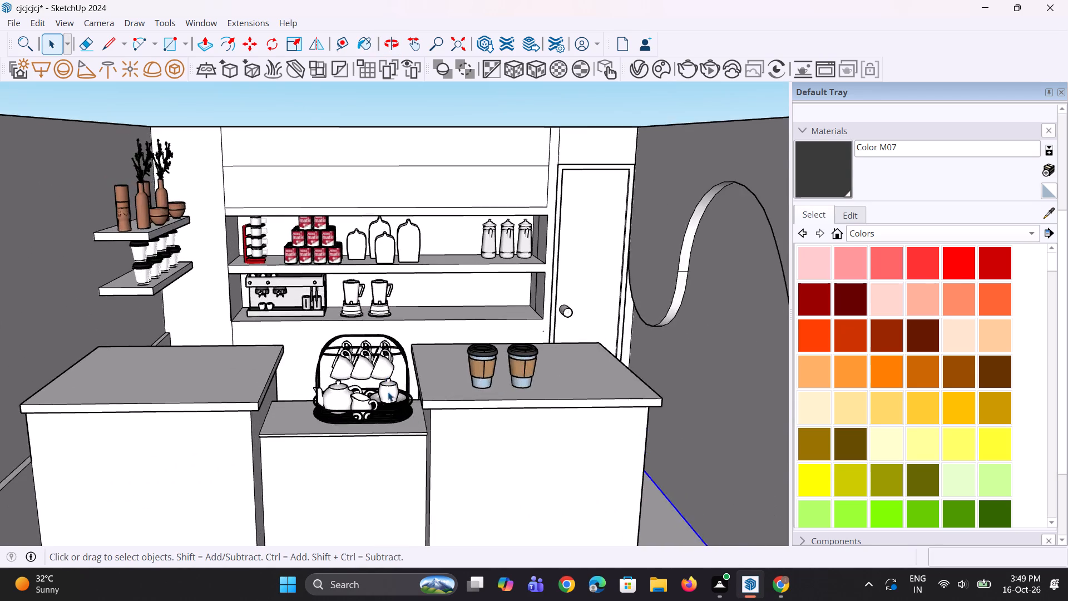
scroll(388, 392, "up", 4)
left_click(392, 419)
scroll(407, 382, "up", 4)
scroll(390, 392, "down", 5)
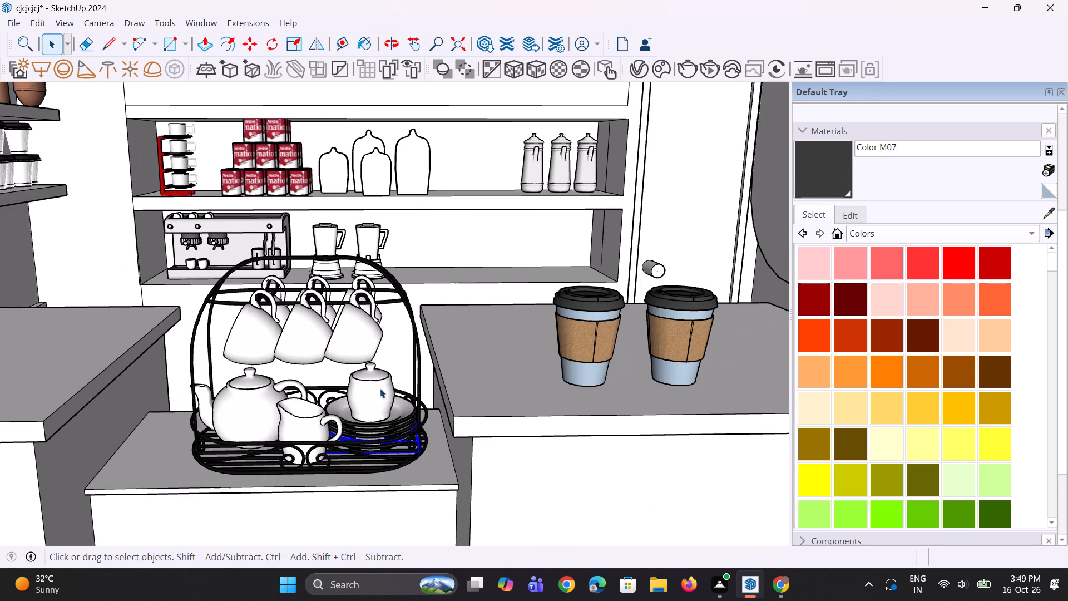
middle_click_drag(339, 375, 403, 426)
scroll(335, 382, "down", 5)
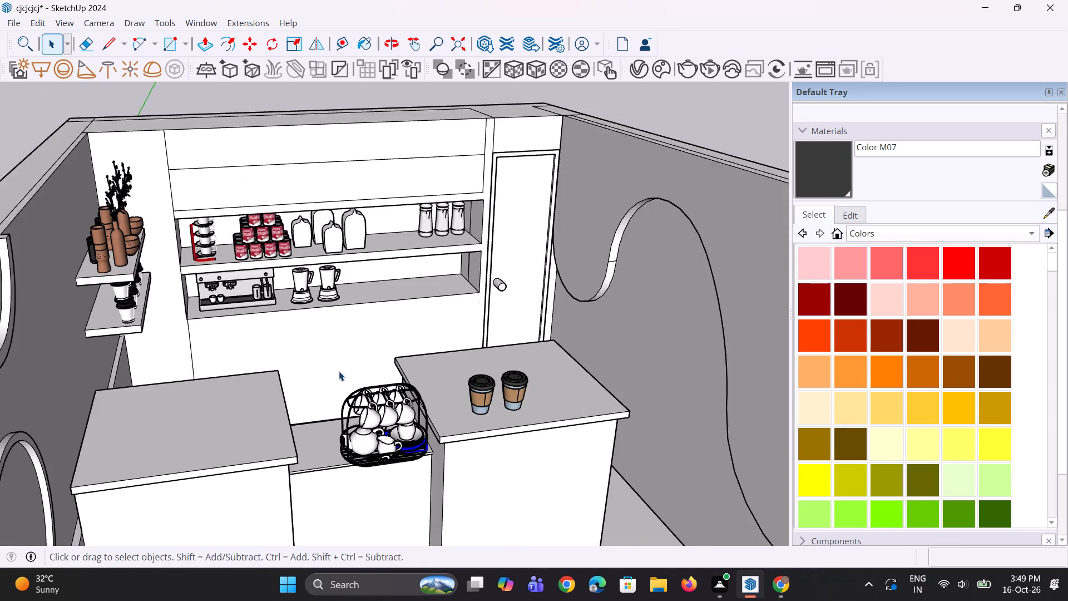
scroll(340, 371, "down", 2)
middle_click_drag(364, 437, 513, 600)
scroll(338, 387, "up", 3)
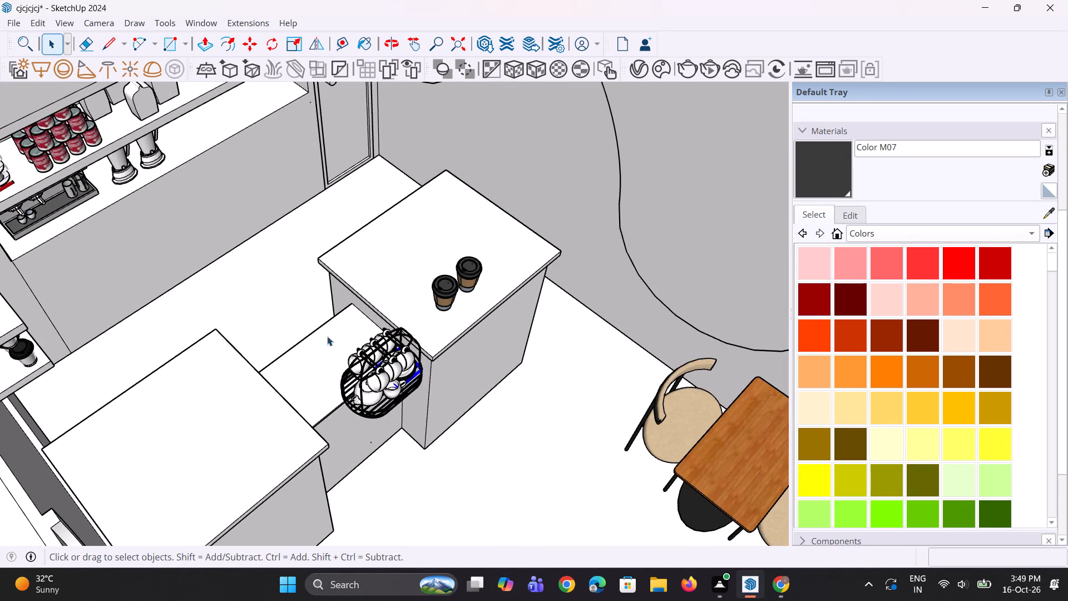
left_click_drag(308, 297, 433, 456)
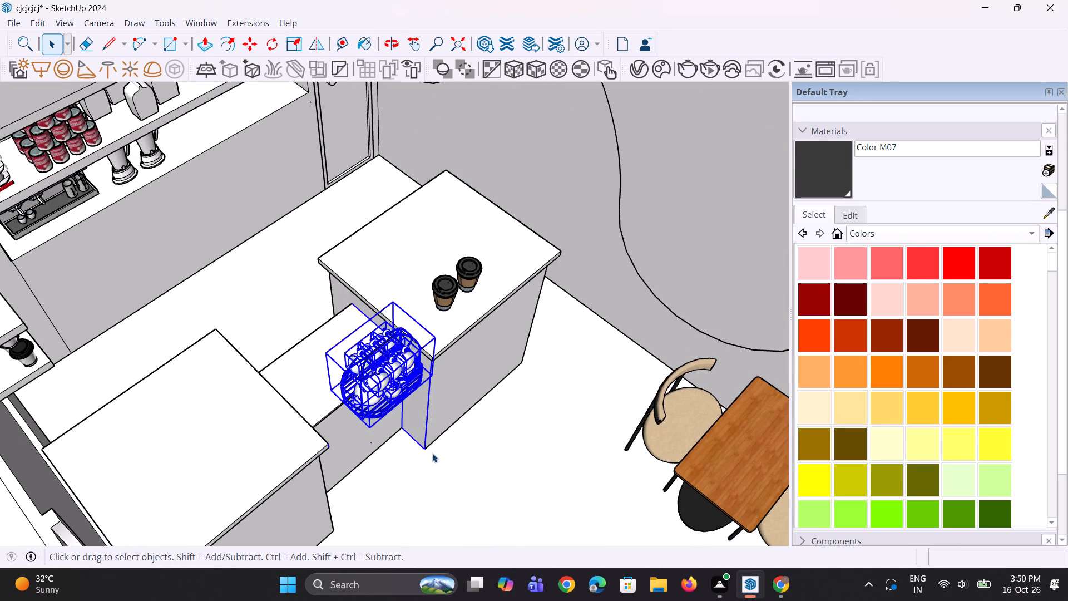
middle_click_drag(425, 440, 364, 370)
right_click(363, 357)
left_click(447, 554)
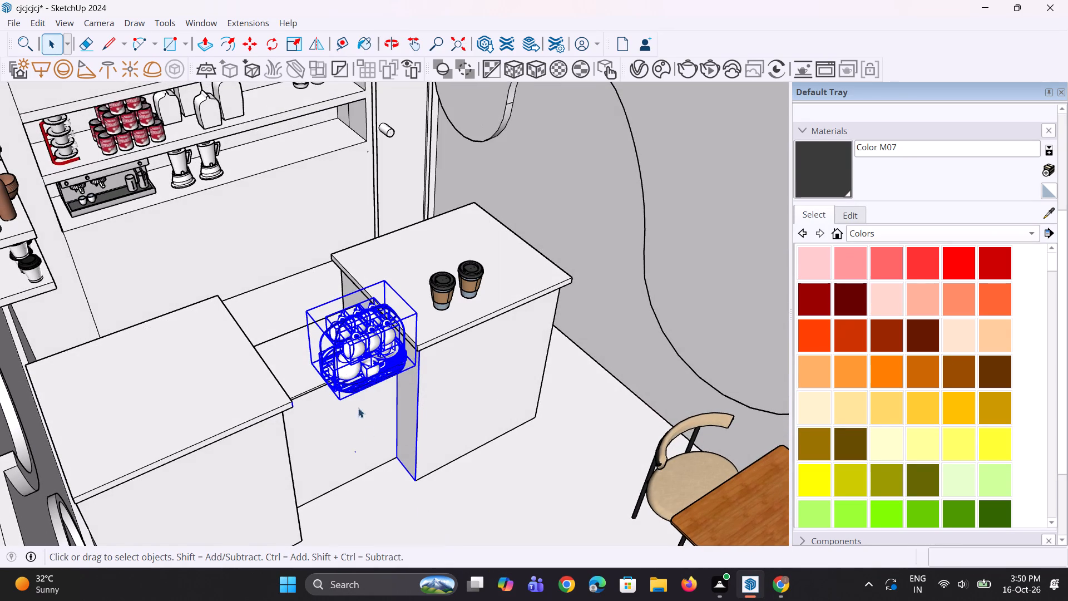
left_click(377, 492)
Select all remaining pieces of the tea-set rack, excluding the counter's side face, and group them.
middle_click_drag(381, 419, 283, 465)
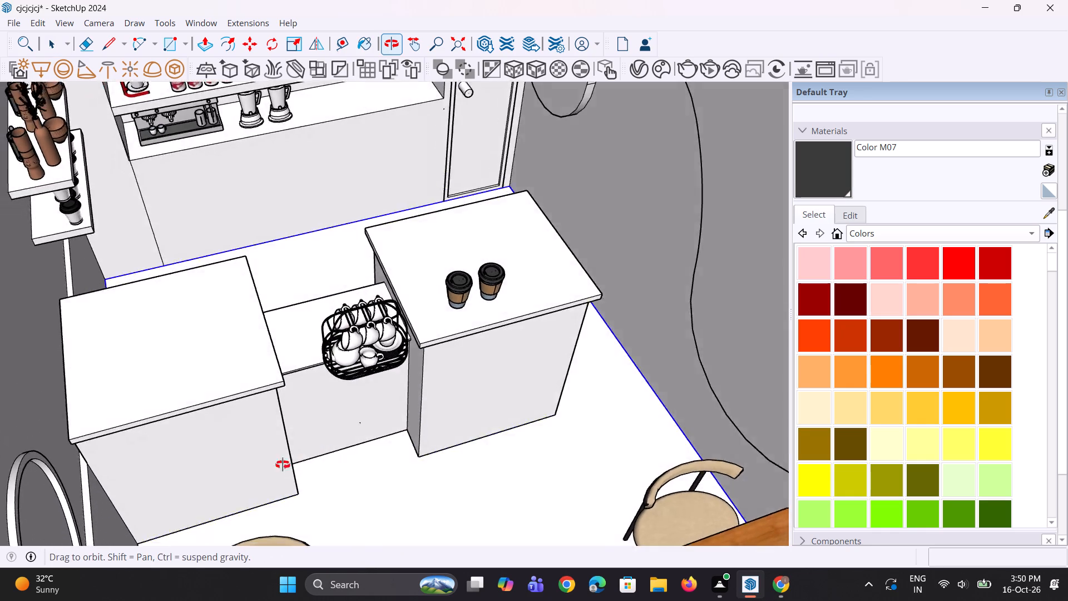
middle_click_drag(283, 465, 231, 456)
left_click_drag(318, 288, 385, 397)
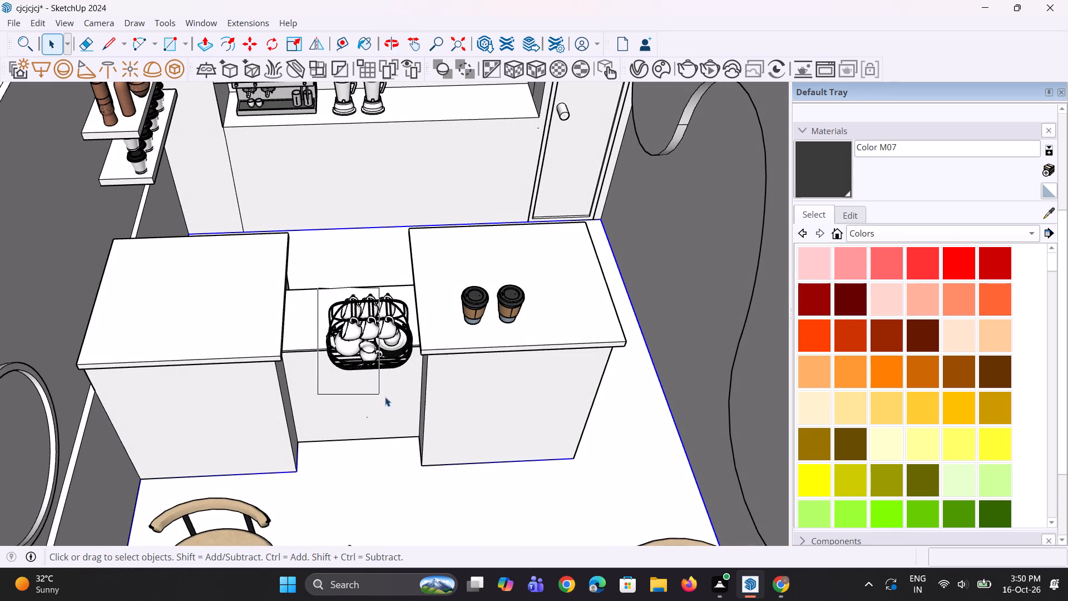
left_click_drag(385, 397, 413, 410)
middle_click_drag(409, 396, 392, 344)
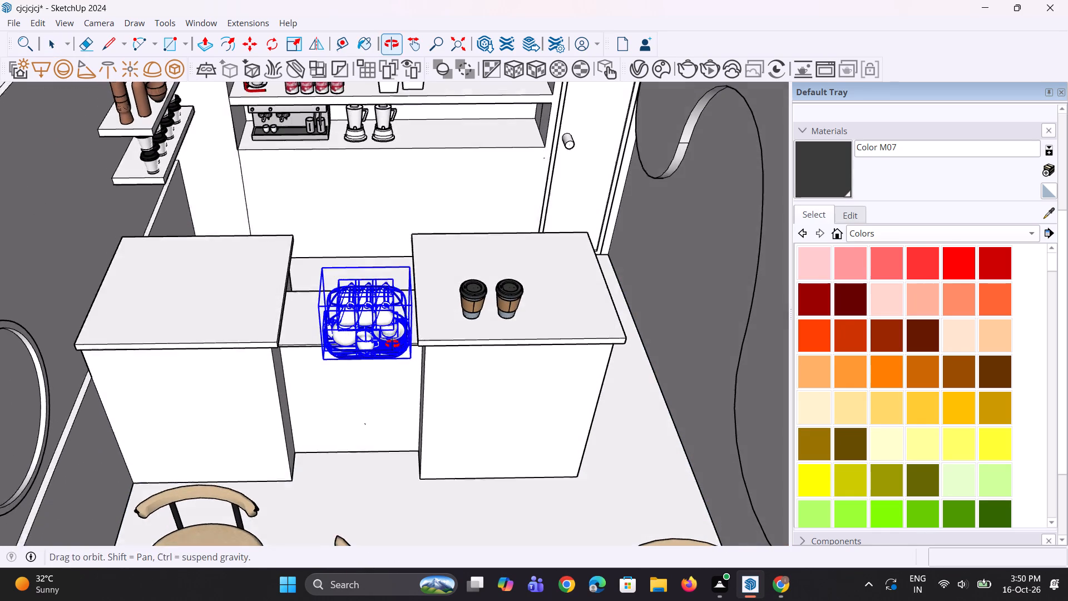
middle_click_drag(392, 344, 388, 332)
right_click(374, 305)
left_click(415, 452)
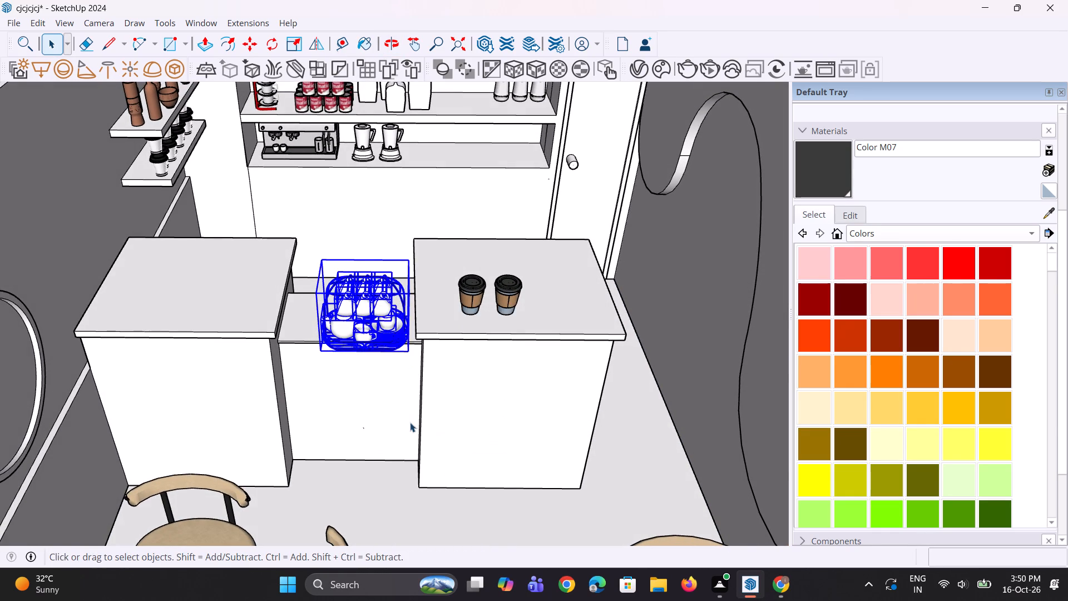
Move the grouped tea-set rack sideways on the low counter section, away from the takeaway cups.
scroll(395, 366, "up", 2)
key("m")
left_click(411, 352)
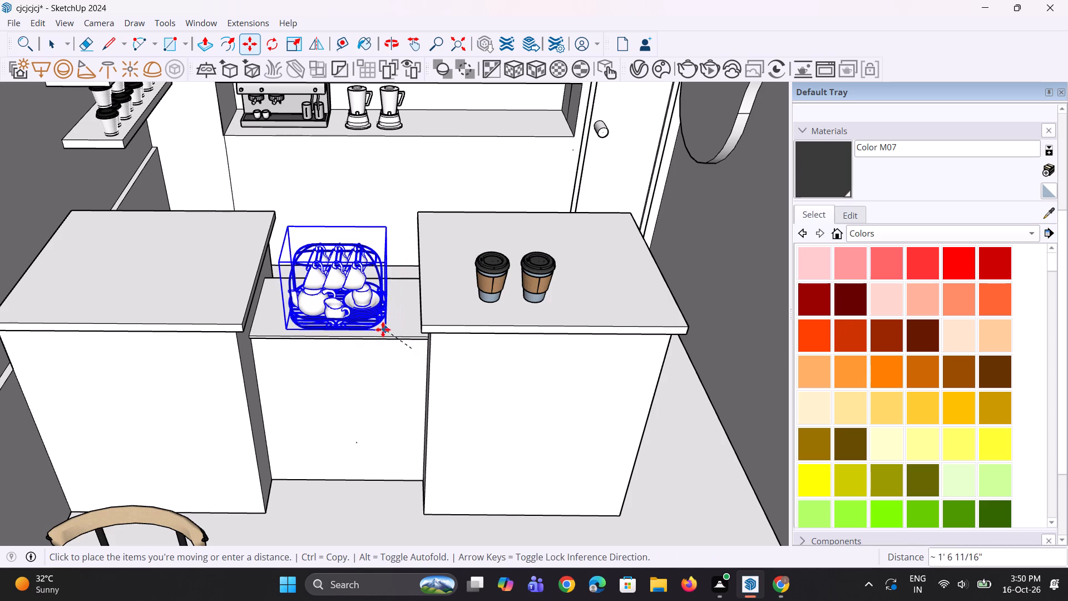
left_click(376, 329)
middle_click_drag(359, 368, 361, 287)
scroll(364, 302, "up", 1)
scroll(388, 401, "down", 3)
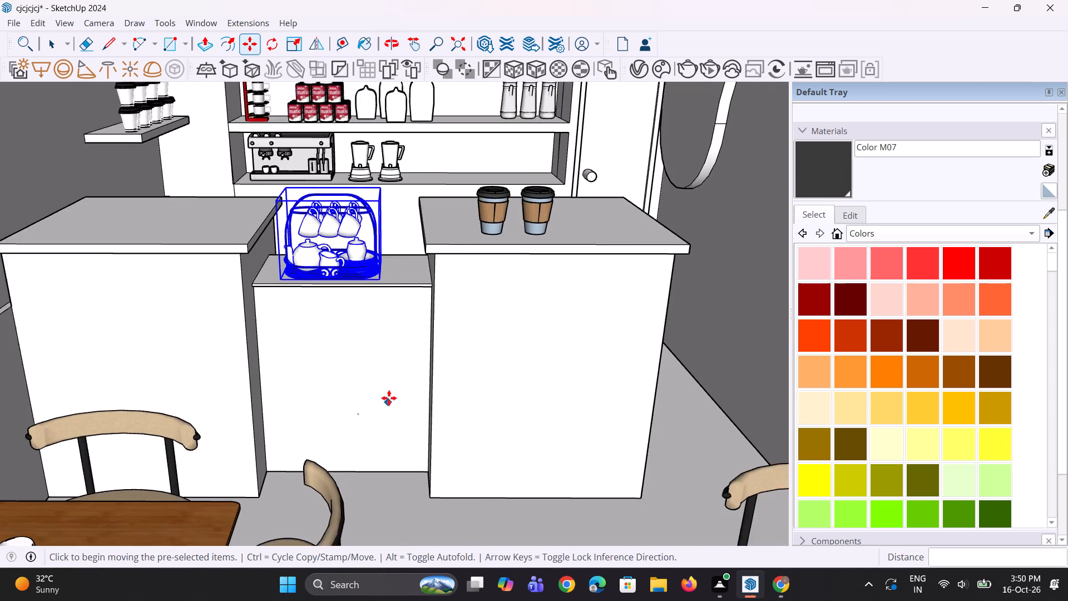
Scale the tea-set rack group down uniformly on the low counter section.
middle_click_drag(366, 360, 372, 371)
key("s")
scroll(296, 247, "up", 3)
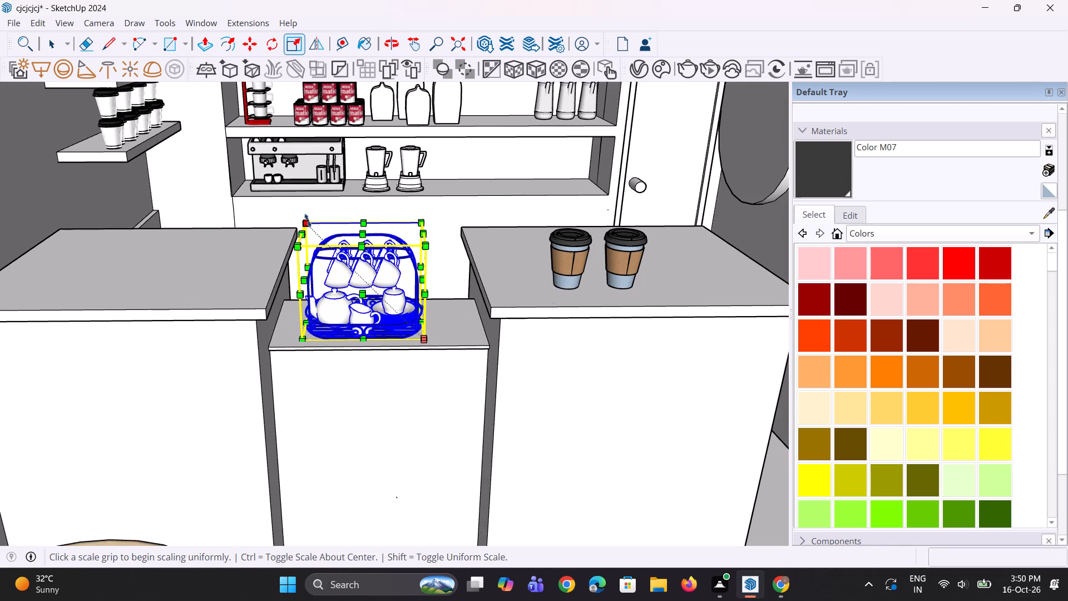
left_click(308, 220)
left_click(333, 261)
scroll(409, 345, "up", 6)
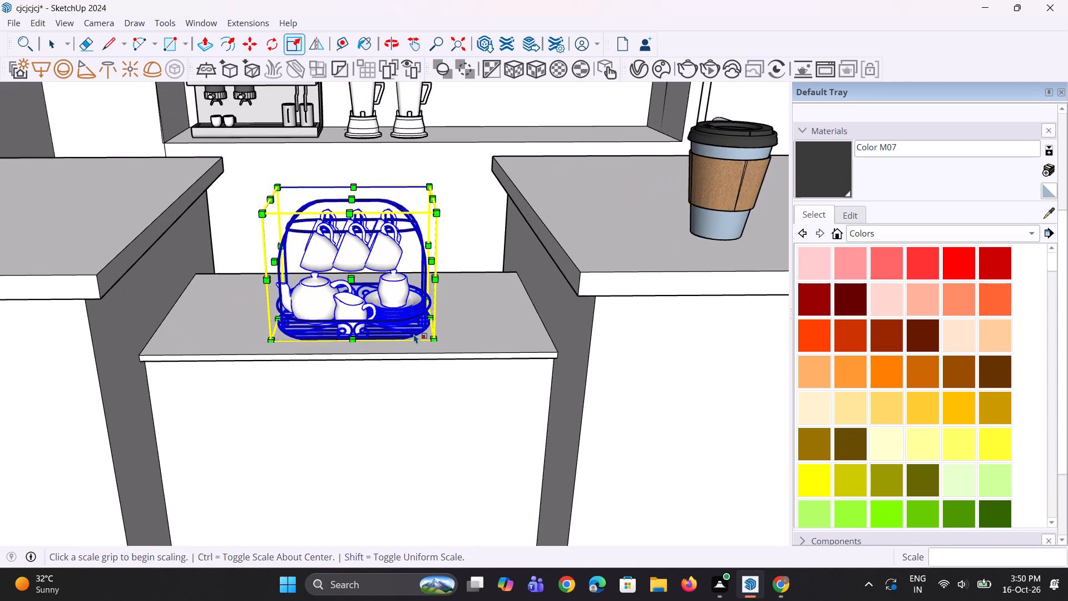
Shift the tea-set rack 2 9/16" along the low counter toward the empty taller counter, and deselect it.
key("m")
left_click(436, 343)
left_click(407, 347)
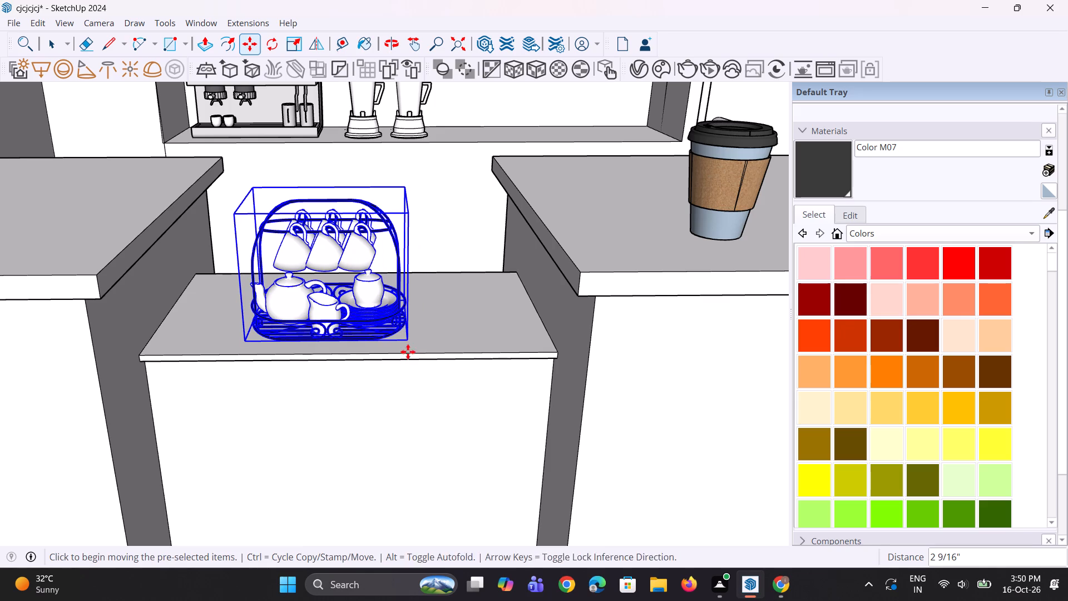
scroll(405, 392, "down", 16)
middle_click_drag(399, 396, 388, 352)
key("space")
key("space")
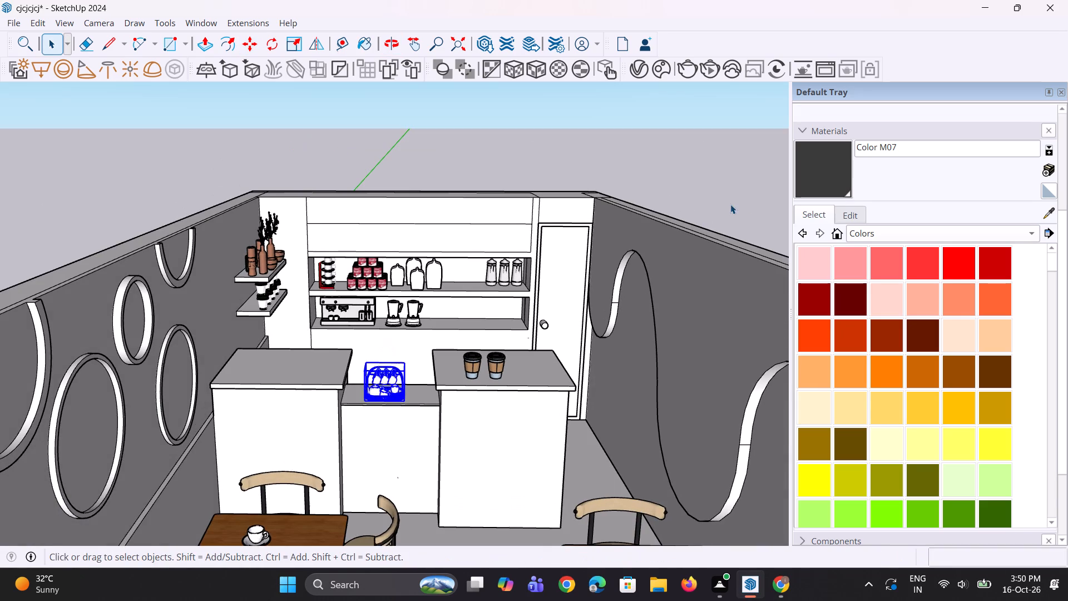
left_click(733, 202)
scroll(477, 387, "up", 2)
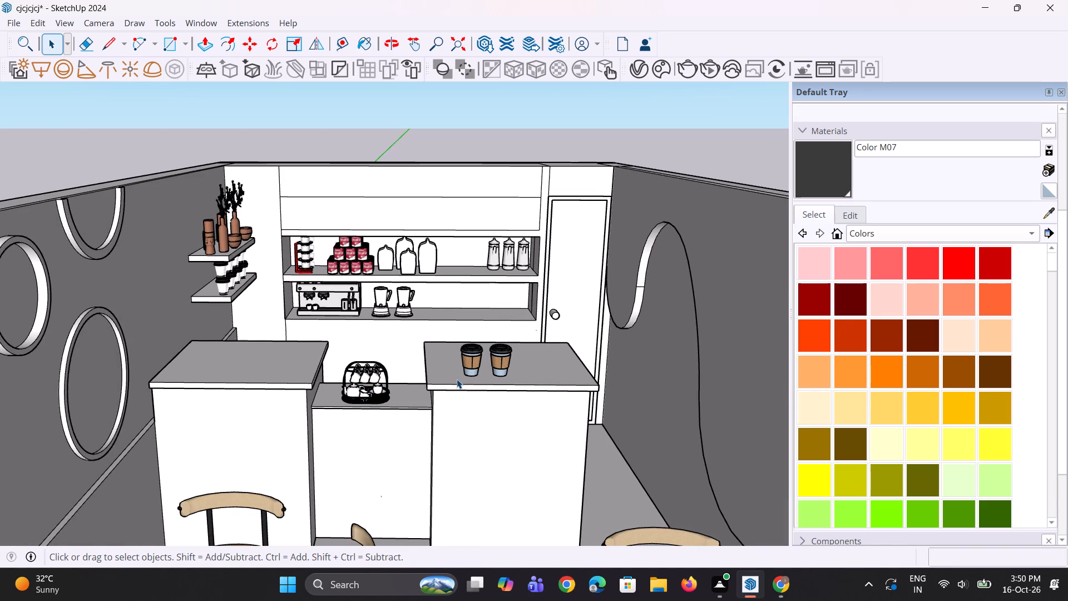
Move the cash register set about 42' 1" out from among the props gathered outside the café.
scroll(458, 369, "down", 7)
middle_click_drag(460, 371, 451, 368)
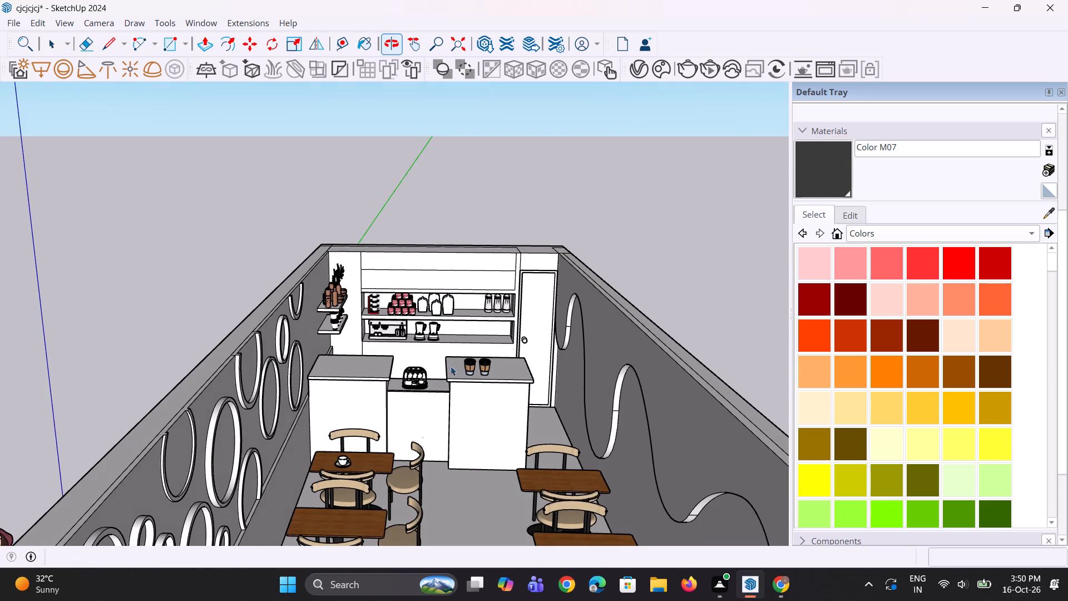
scroll(392, 356, "down", 7)
scroll(505, 403, "down", 3)
scroll(433, 393, "down", 5)
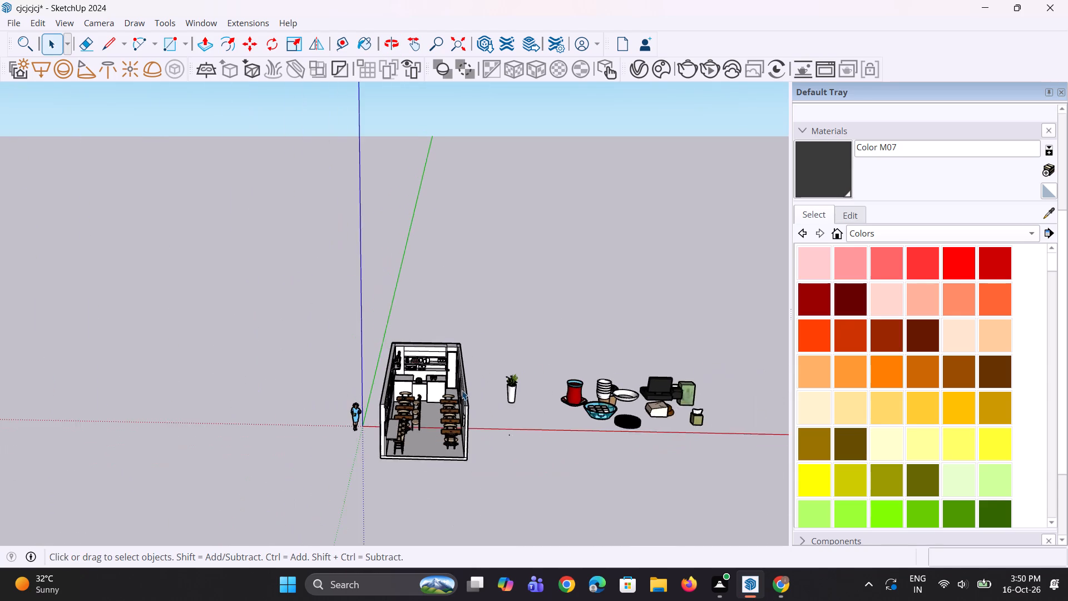
scroll(563, 412, "up", 3)
scroll(626, 410, "up", 3)
left_click(723, 378)
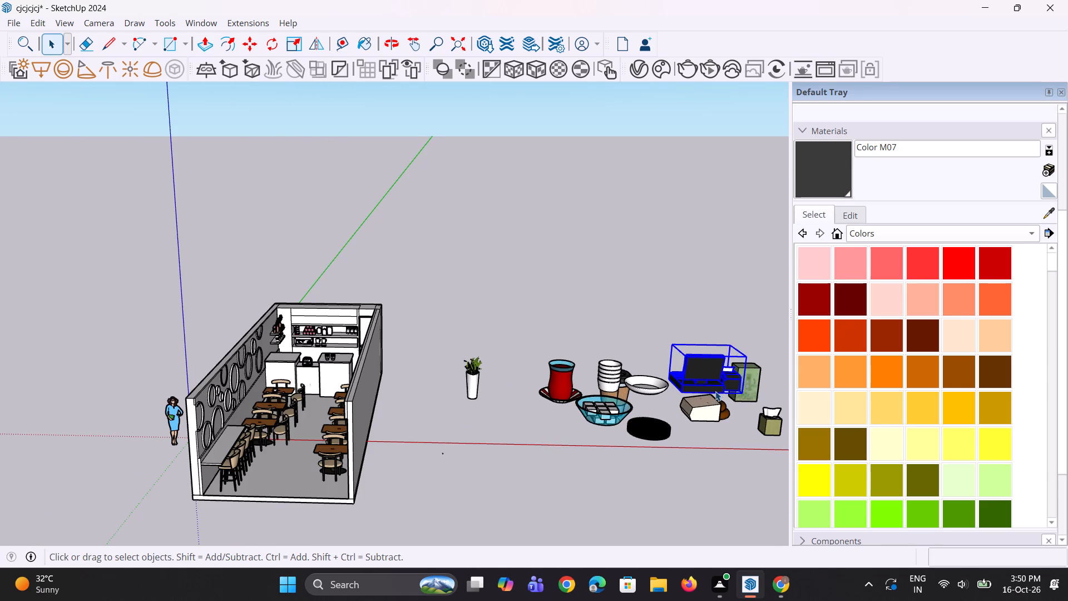
key("m")
left_click(725, 386)
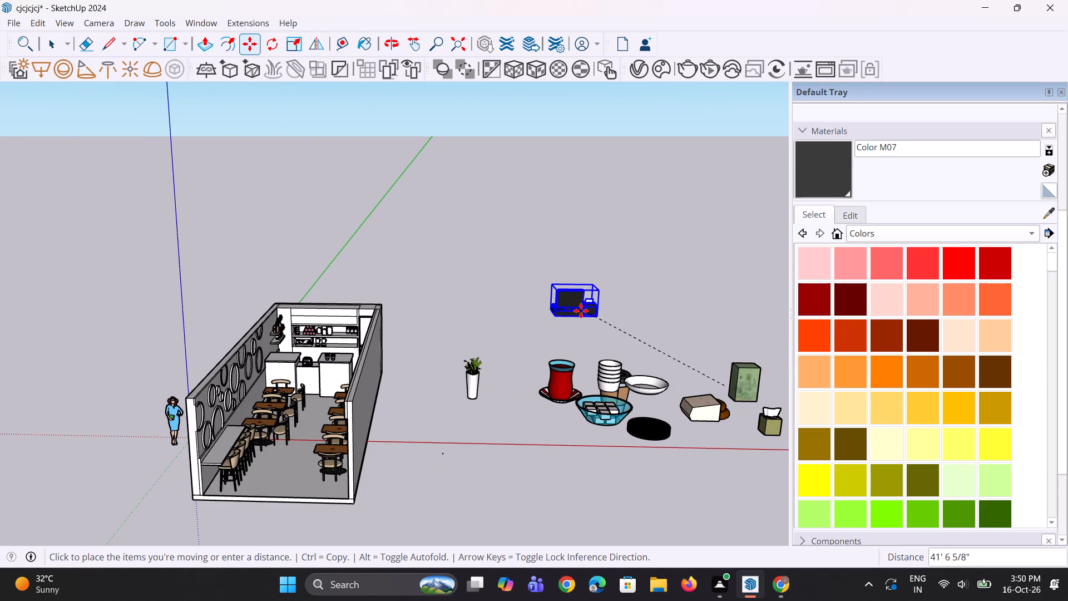
left_click(581, 311)
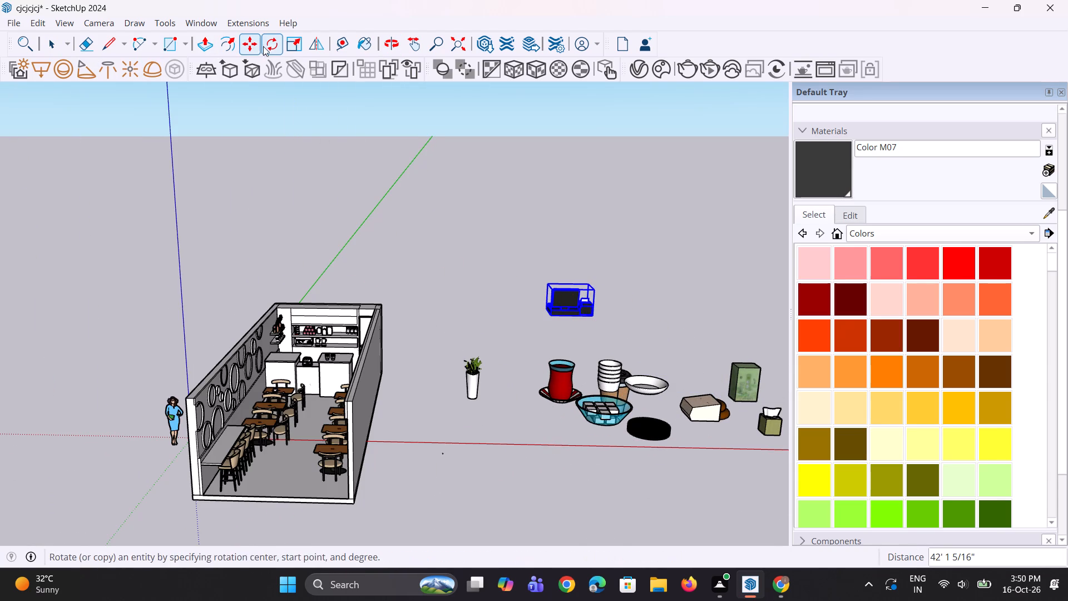
Rotate the cash register set about a quarter turn in the horizontal plane.
left_click(267, 46)
left_click(590, 342)
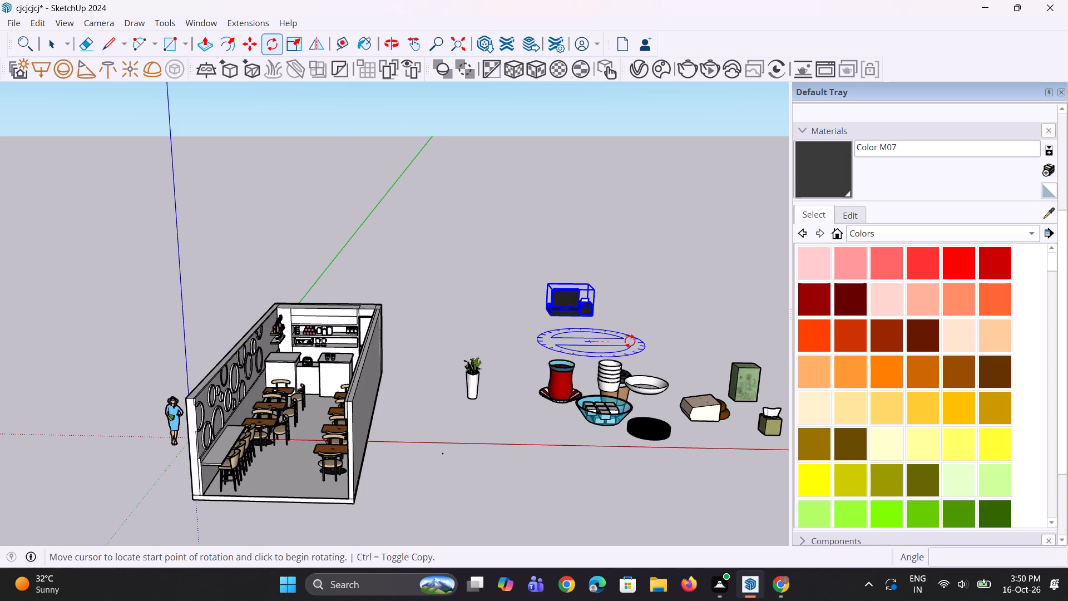
left_click(641, 340)
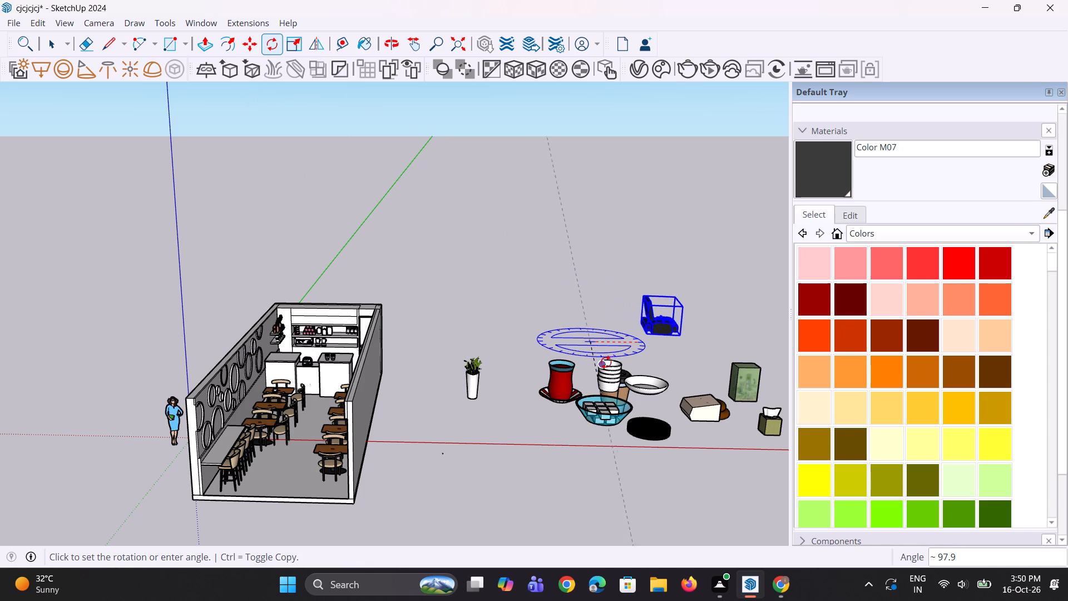
left_click(617, 364)
scroll(647, 337, "up", 2)
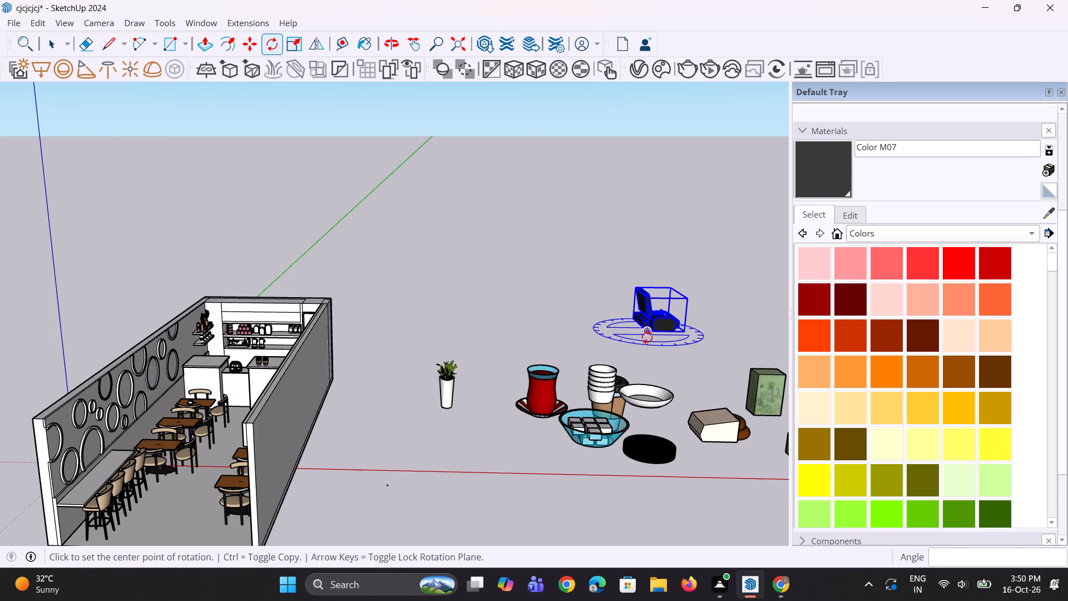
Move the cash register set into the café, onto the empty tall counter beside the wall with circular rings.
key("m")
left_click(652, 333)
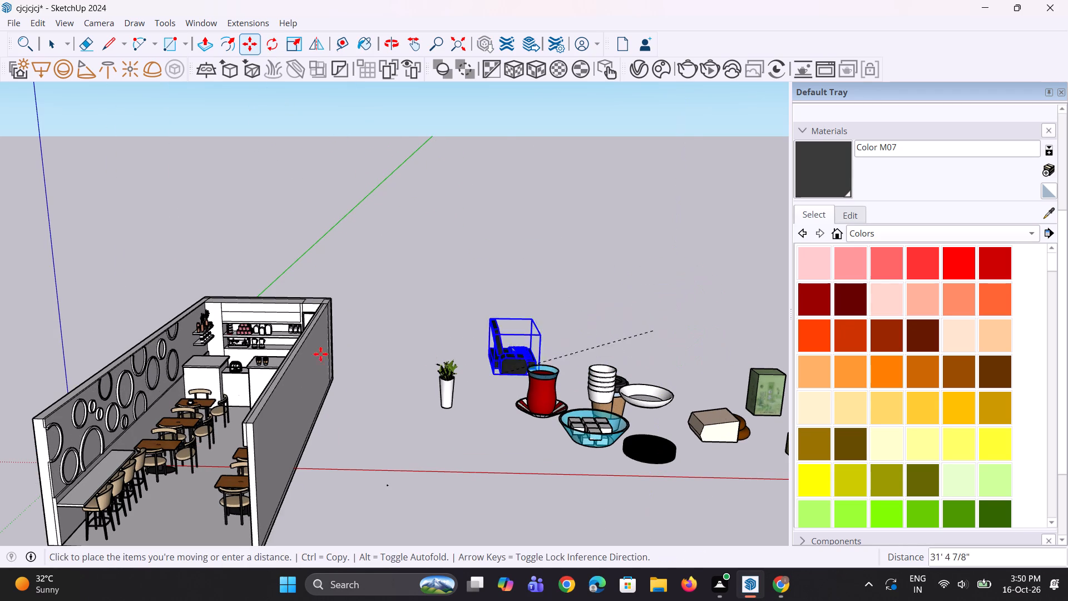
scroll(175, 371, "up", 3)
scroll(110, 377, "up", 2)
scroll(204, 362, "up", 2)
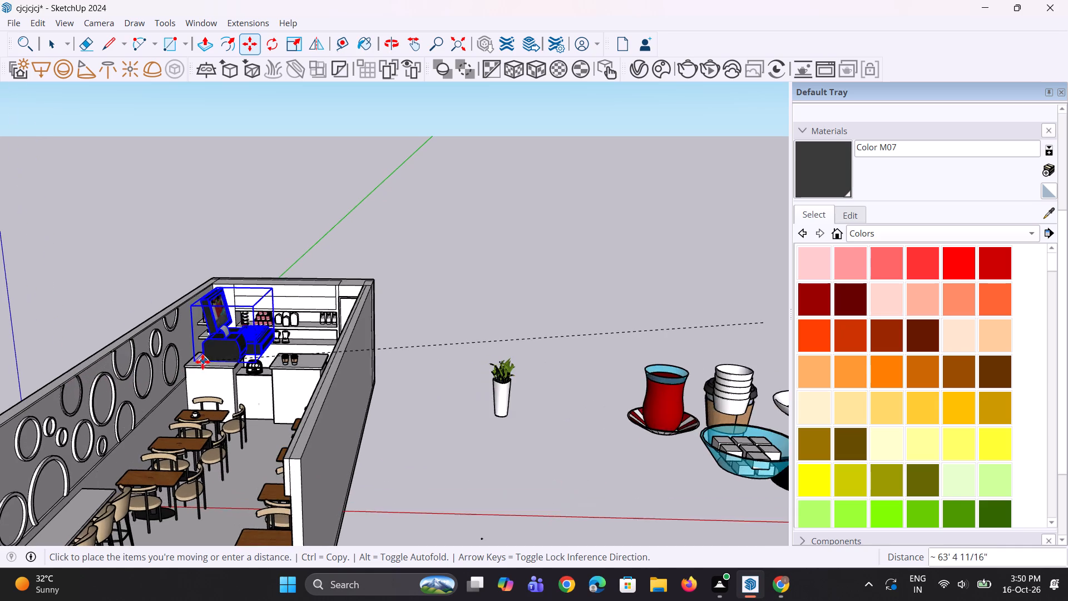
scroll(197, 364, "up", 2)
left_click(186, 369)
middle_click_drag(276, 348, 259, 361)
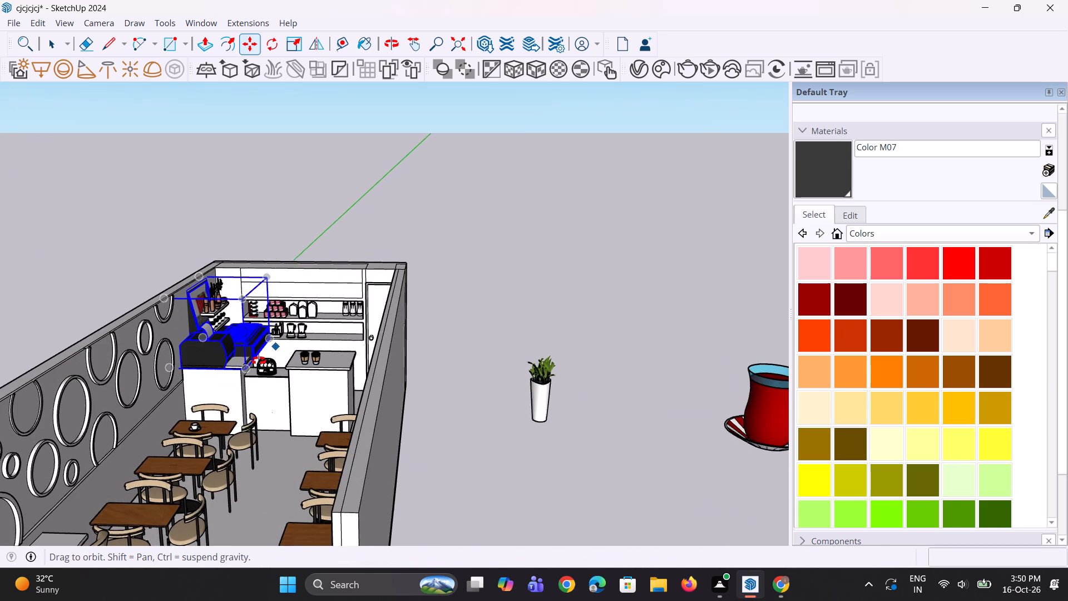
middle_click_drag(259, 361, 179, 401)
scroll(190, 370, "down", 5)
scroll(314, 253, "up", 9)
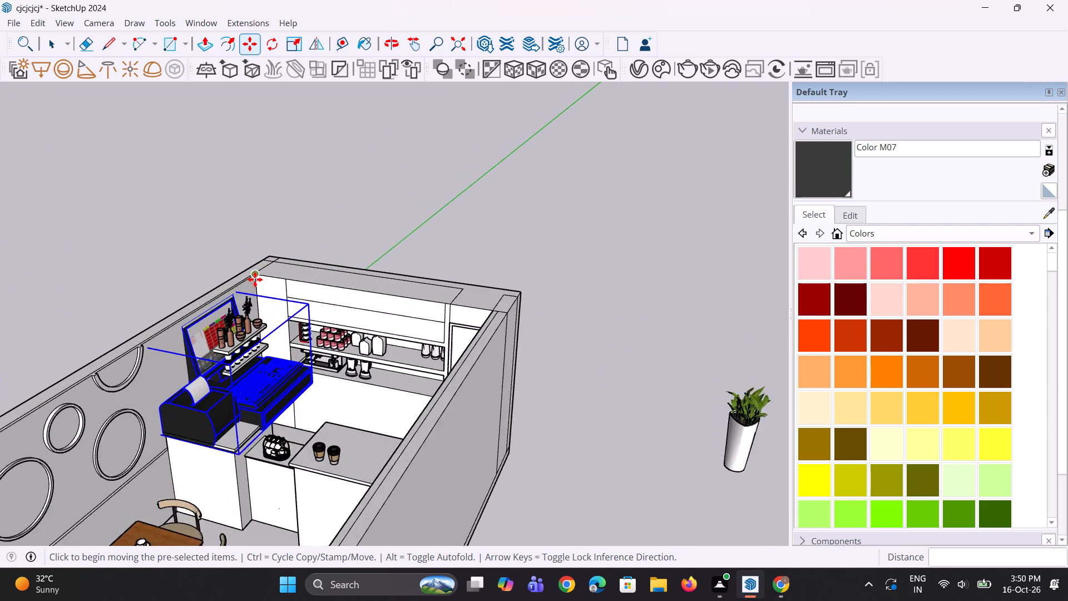
Scale the cash register set down uniformly to a factor of 0.52.
key("s")
scroll(160, 338, "up", 2)
middle_click_drag(146, 343, 203, 389)
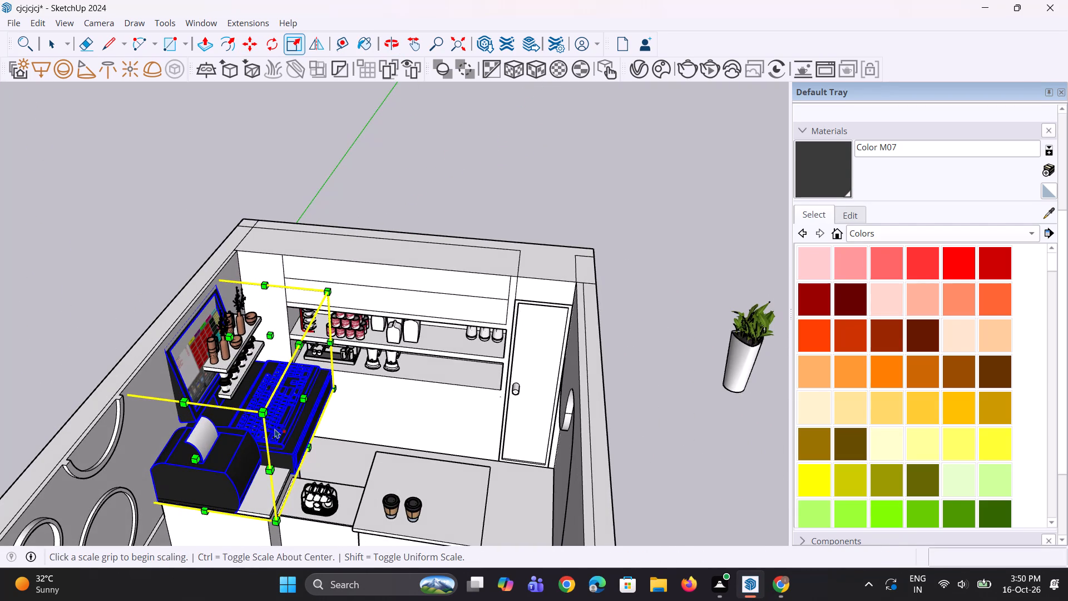
left_click(268, 417)
left_click(235, 395)
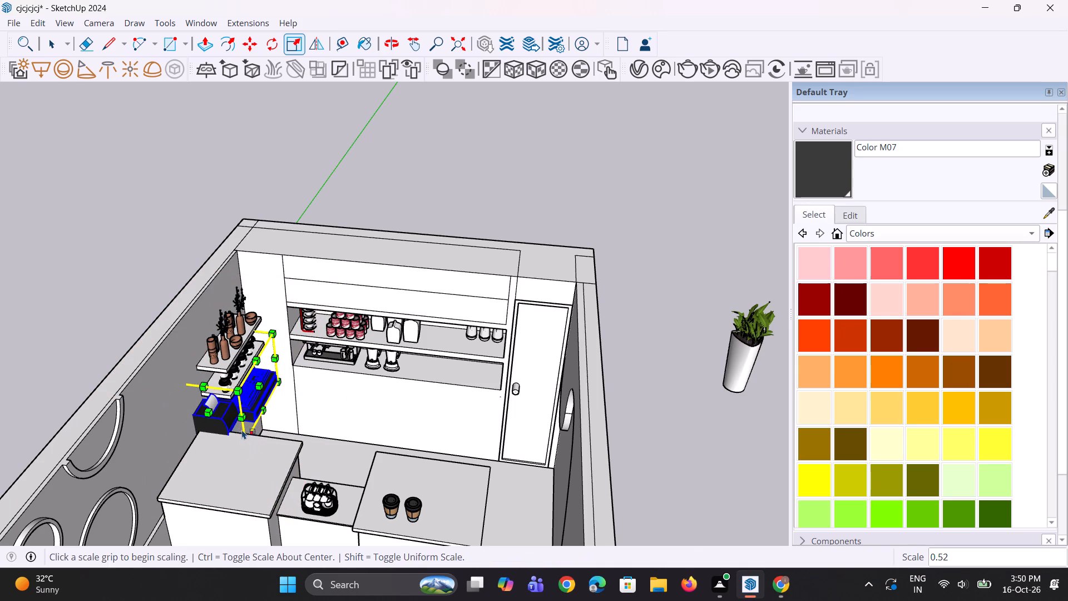
Lower the scaled cash register set vertically and move it forward onto the counter's front edge.
scroll(243, 431, "up", 5)
key("m")
left_click_drag(248, 451, 248, 463)
scroll(249, 485, "down", 4)
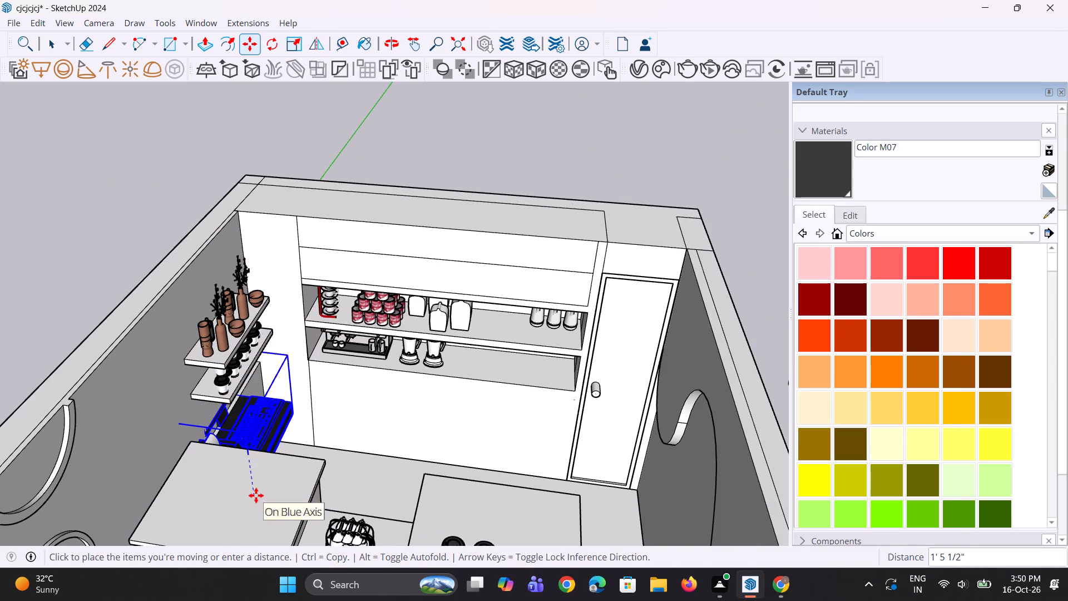
left_click(256, 495)
left_click_drag(255, 498, 254, 511)
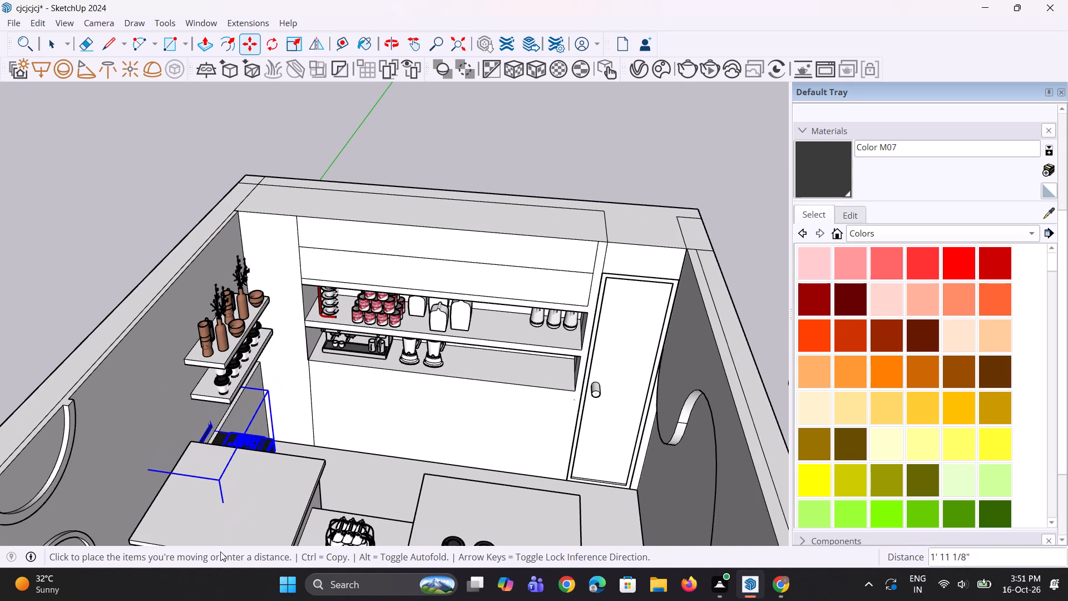
left_click(224, 541)
scroll(247, 476, "down", 4)
scroll(241, 539, "up", 4)
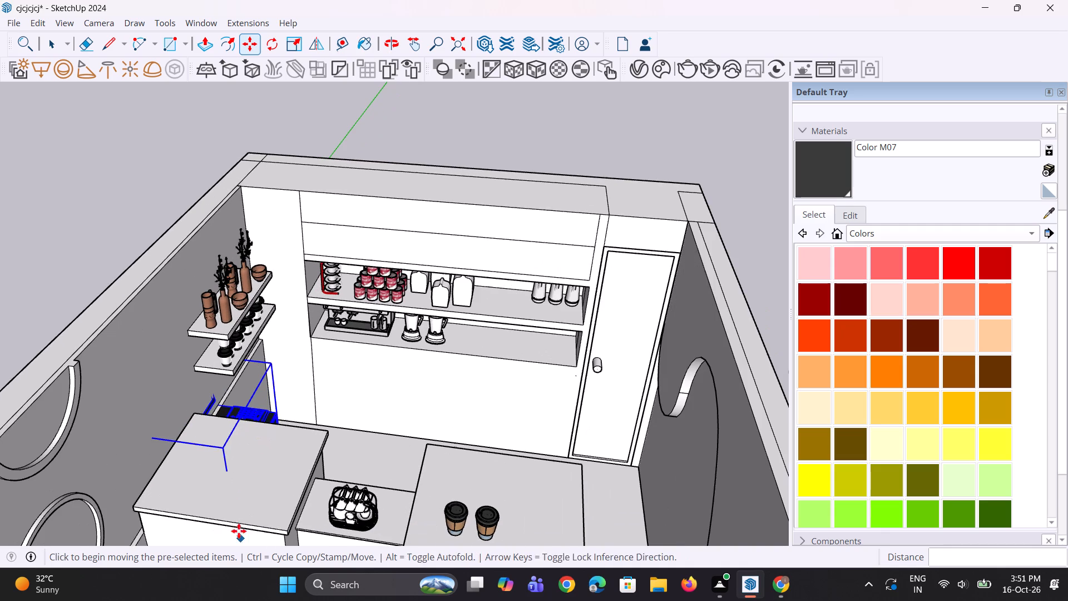
left_click(239, 515)
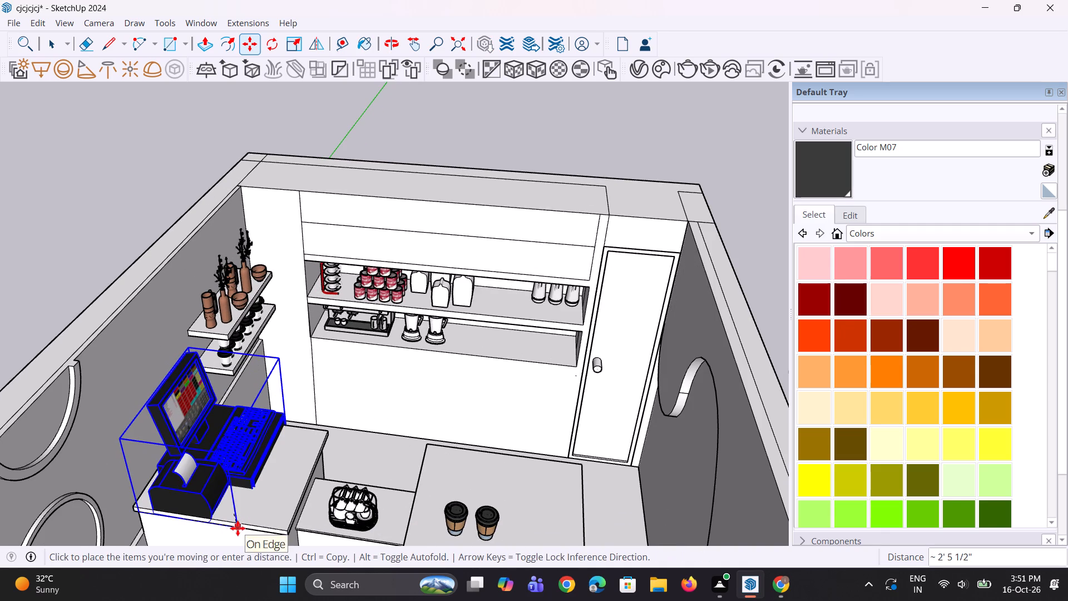
left_click(238, 528)
Scale the cash register set down uniformly again to a factor of about 0.87.
middle_click_drag(285, 494, 219, 491)
scroll(209, 484, "down", 4)
middle_click_drag(273, 459, 222, 462)
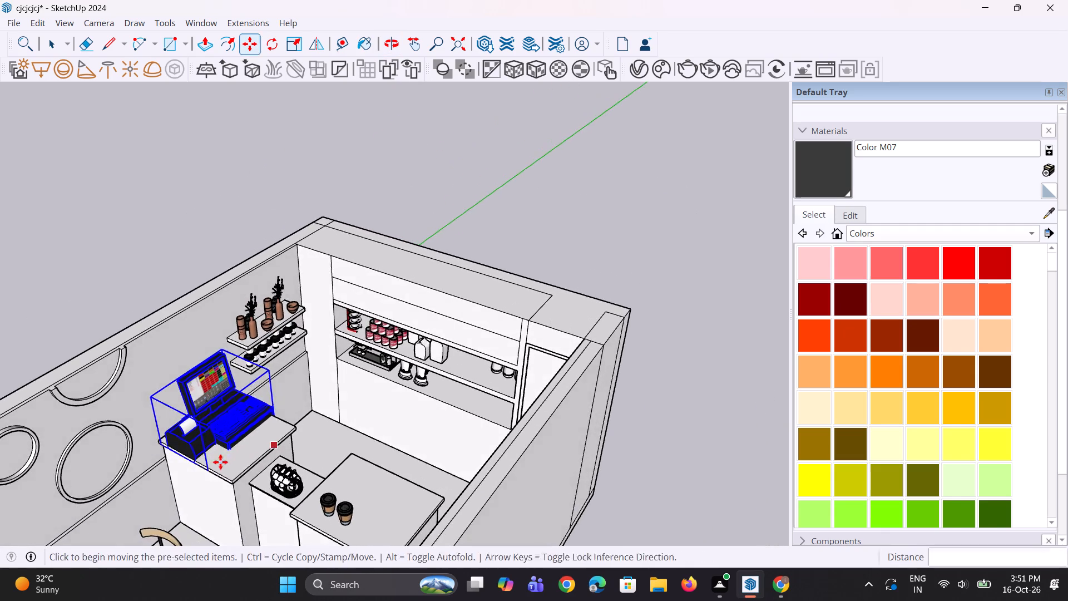
key("s")
scroll(181, 382, "up", 6)
left_click(140, 399)
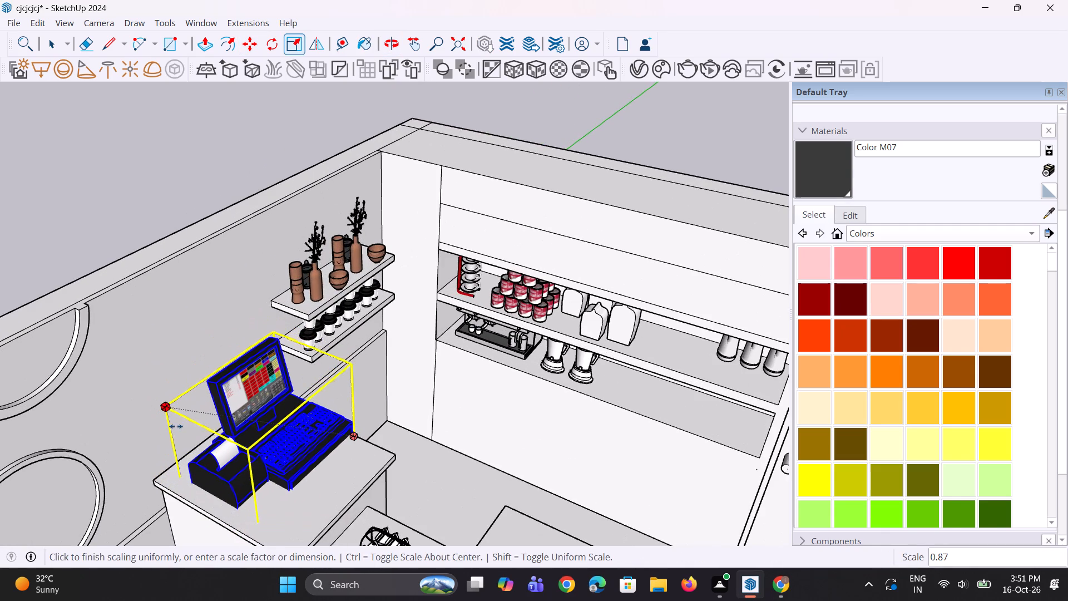
left_click(179, 428)
Raise the cash register set 2 5/8" along the blue axis to rest on the countertop.
scroll(333, 453, "up", 1)
middle_click_drag(334, 454, 68, 438)
scroll(293, 412, "up", 2)
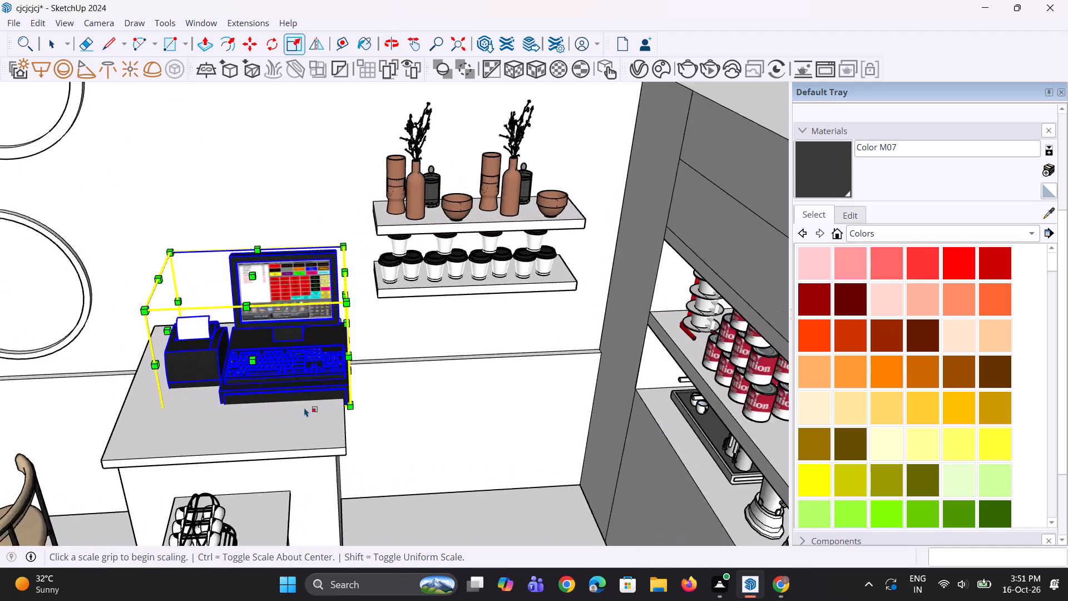
scroll(304, 407, "up", 7)
middle_click_drag(353, 421, 247, 407)
key("m")
scroll(296, 412, "up", 3)
left_click(290, 363)
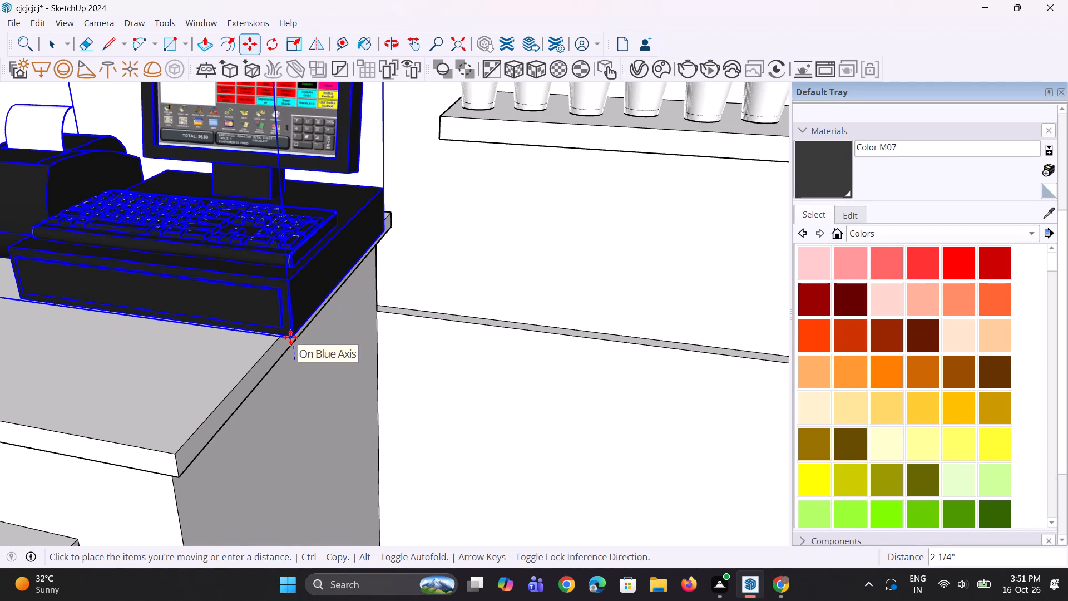
left_click(290, 333)
middle_click_drag(254, 344, 330, 370)
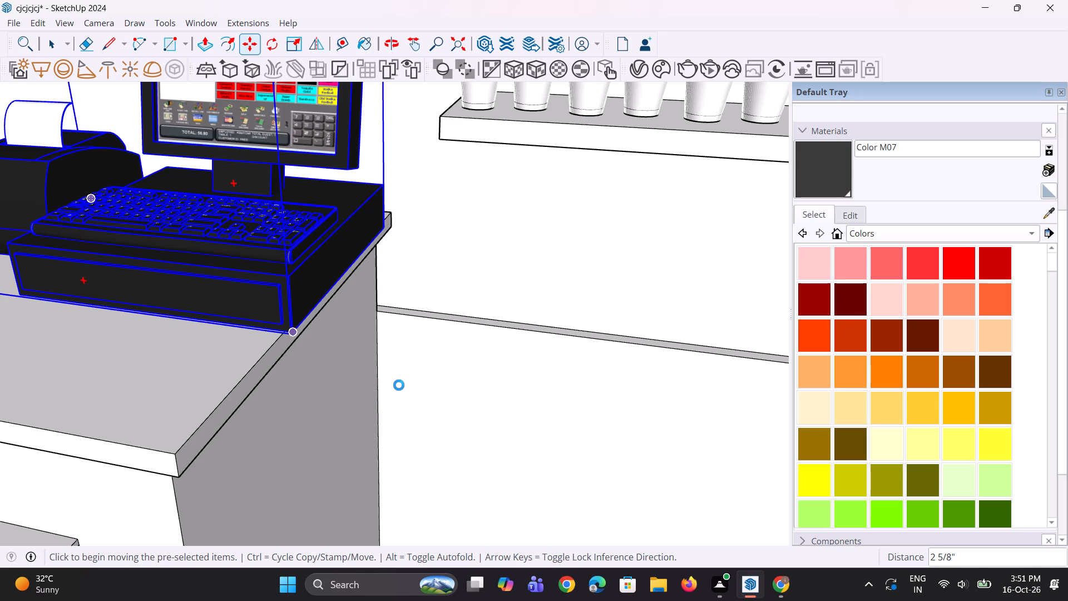
scroll(411, 394, "down", 4)
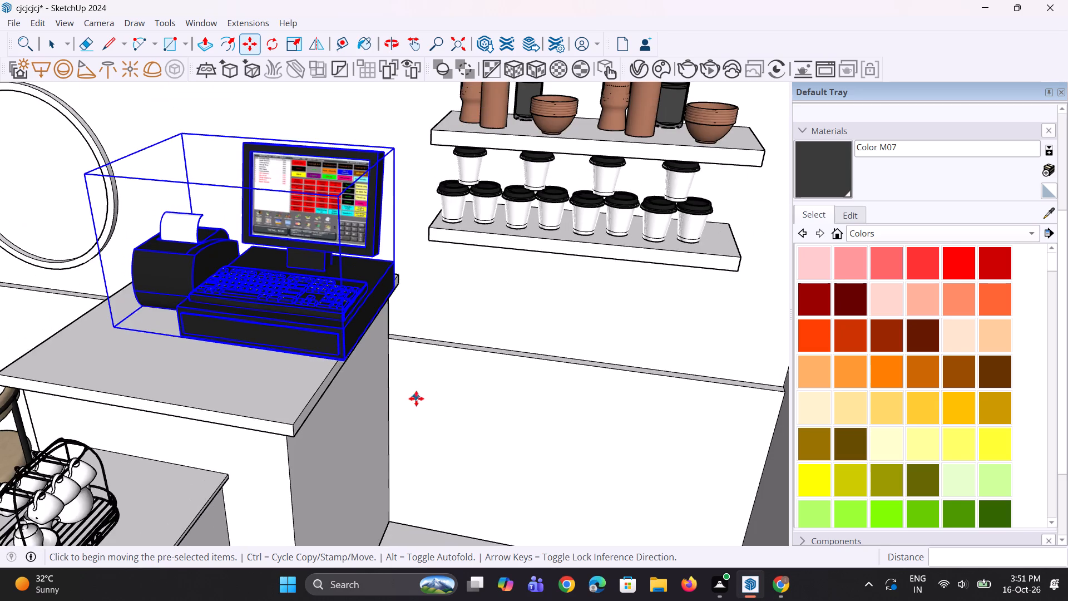
Move the cash register set about 6" along the green axis, away from the back shelves.
middle_click_drag(280, 402, 373, 406)
scroll(407, 363, "up", 3)
left_click(418, 368)
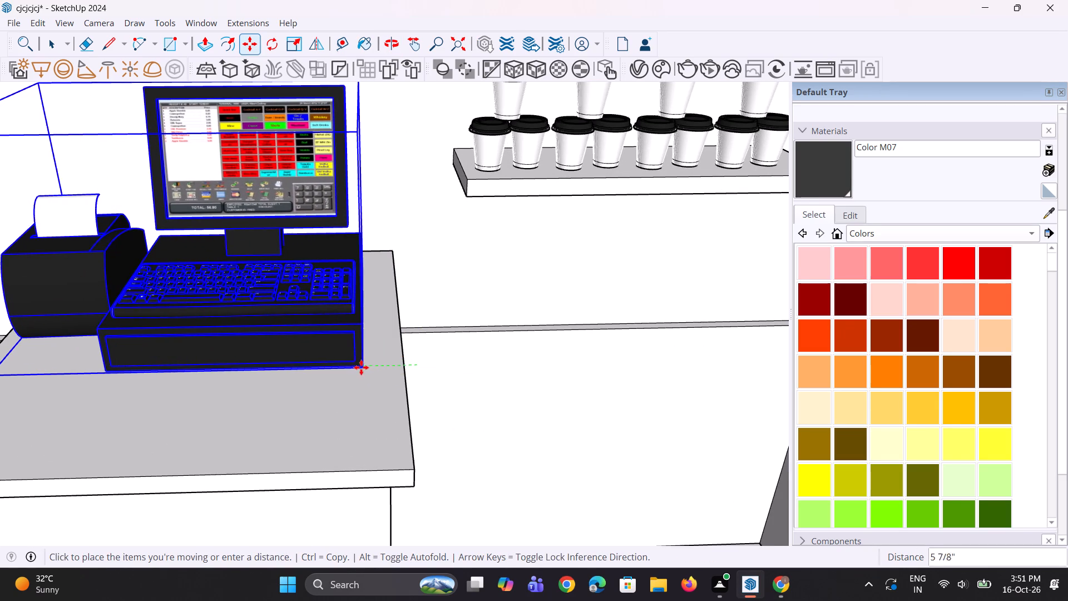
left_click(360, 367)
scroll(343, 388, "down", 5)
middle_click_drag(179, 366, 497, 398)
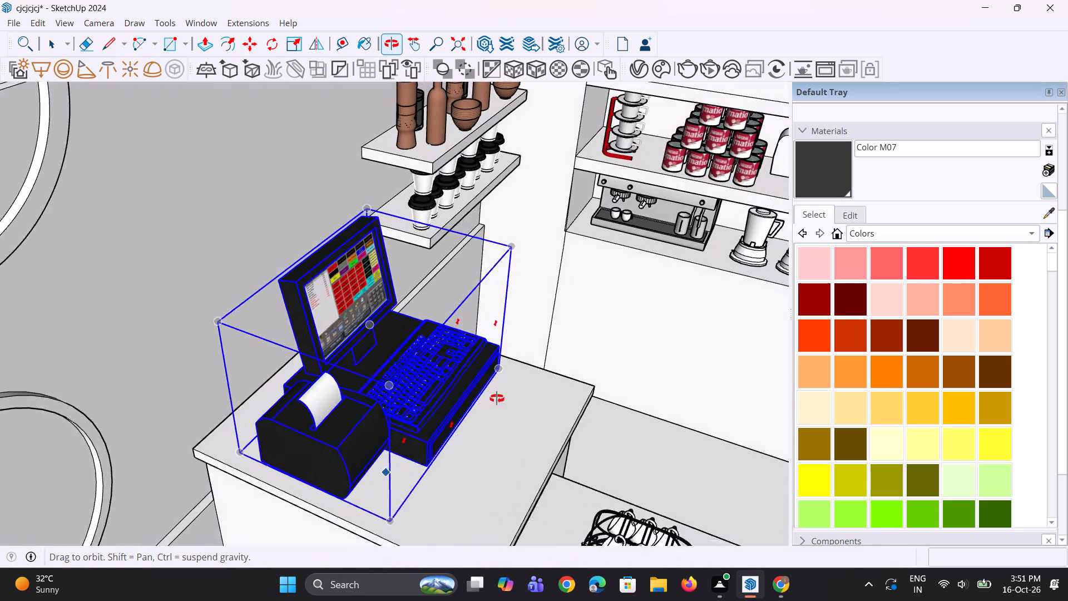
Move the cash register set about 5 1/2" along the red axis toward the wall with circular rings.
middle_click_drag(497, 398, 509, 394)
scroll(401, 509, "up", 5)
left_click(440, 504)
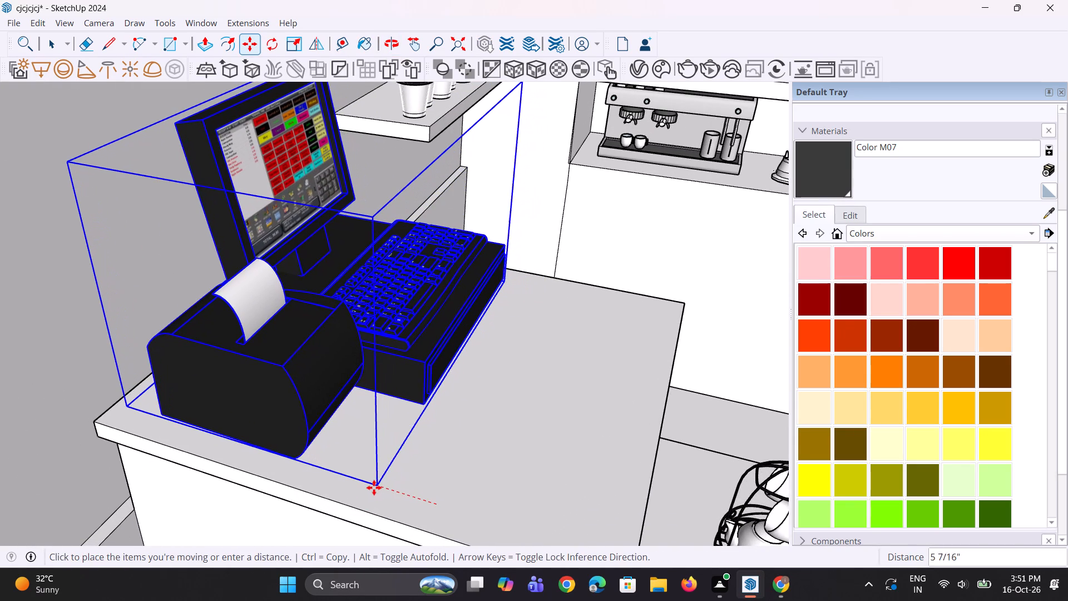
left_click(370, 487)
scroll(266, 412, "down", 4)
middle_click_drag(396, 424, 270, 442)
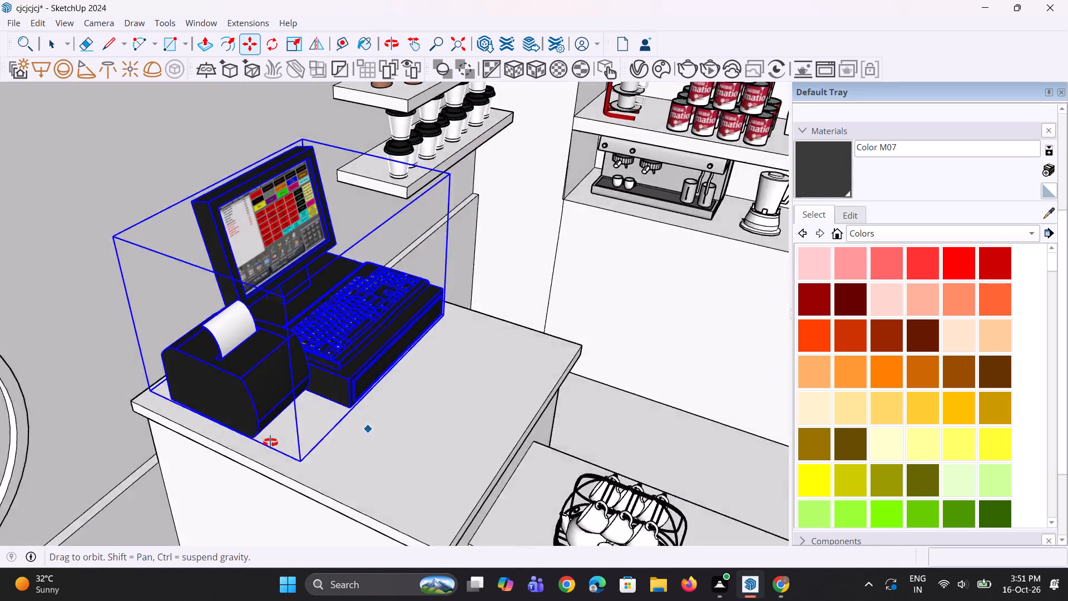
Deselect the cash register set and examine its placement on the counter from around the café.
middle_click_drag(270, 442, 159, 445)
scroll(150, 438, "down", 1)
scroll(232, 413, "down", 16)
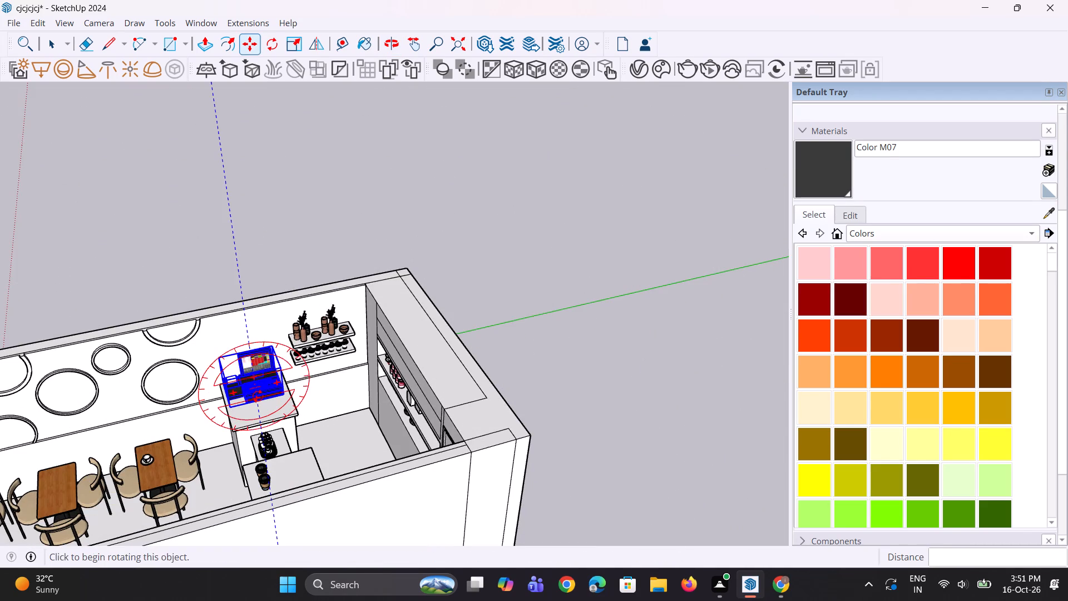
key("space")
key("space")
left_click(307, 232)
scroll(239, 386, "up", 6)
middle_click_drag(250, 417, 259, 413)
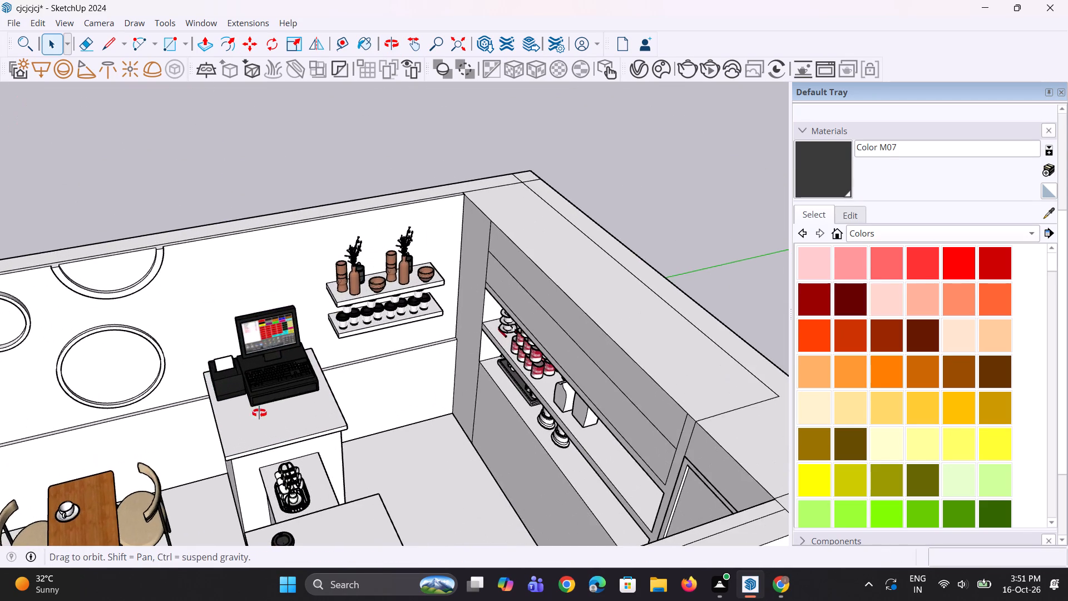
middle_click_drag(259, 413, 289, 390)
Move the green tea box from the props outside onto the upper shelf of the café's back wall.
scroll(289, 389, "down", 4)
middle_click_drag(294, 401, 370, 392)
scroll(361, 381, "down", 5)
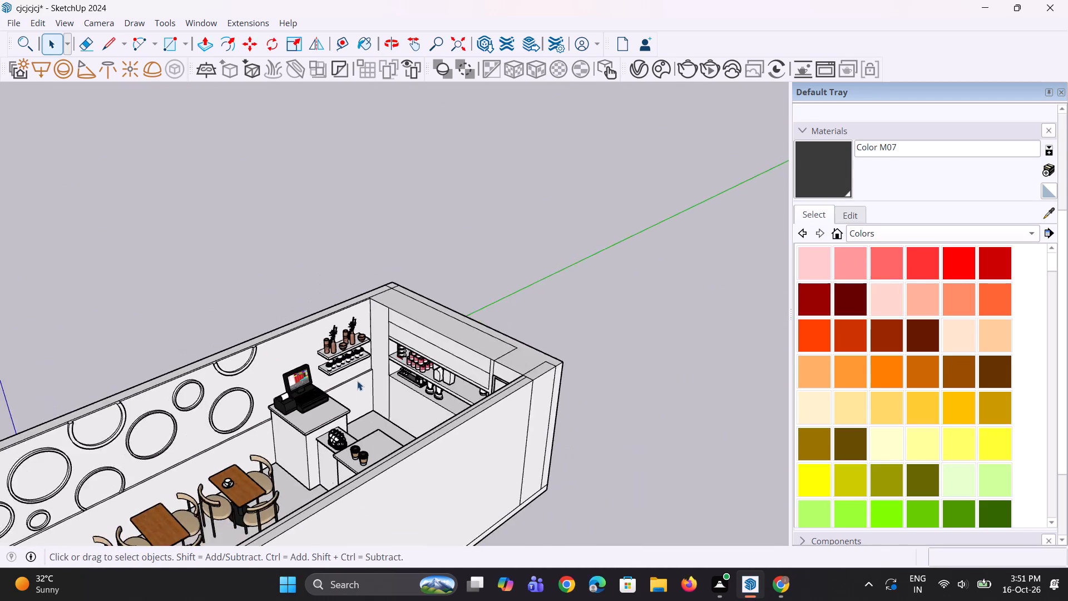
middle_click_drag(348, 390, 417, 375)
scroll(343, 334, "down", 12)
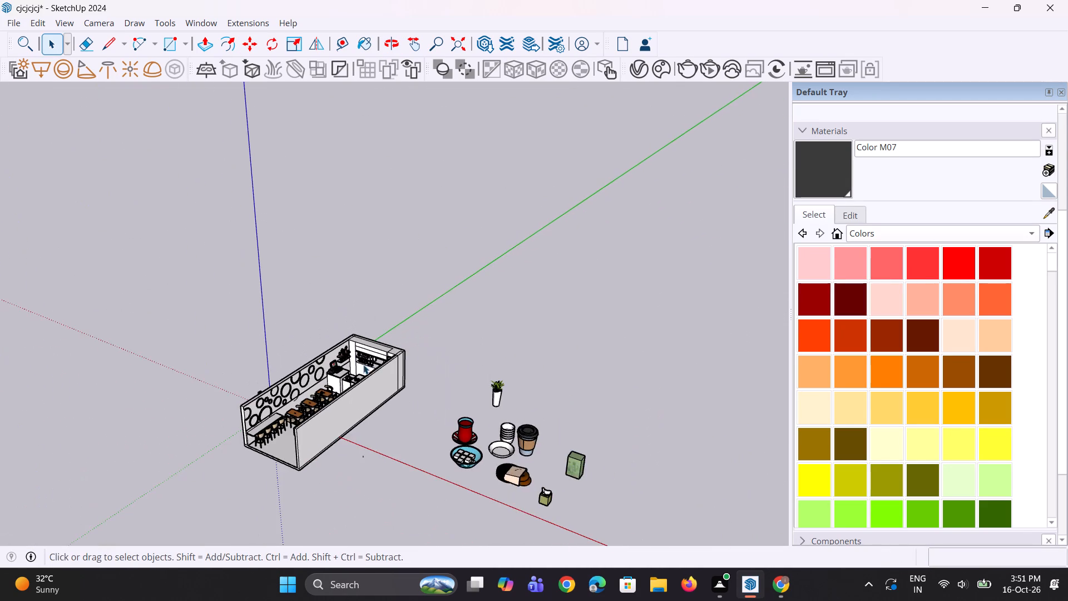
scroll(478, 519, "up", 11)
scroll(566, 455, "up", 1)
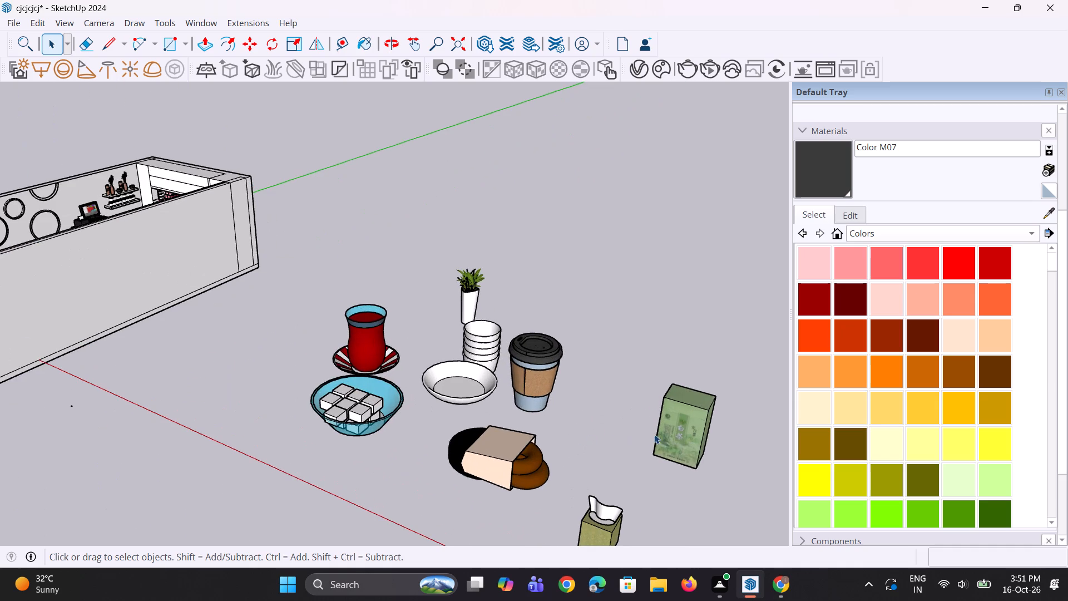
left_click(674, 442)
key("m")
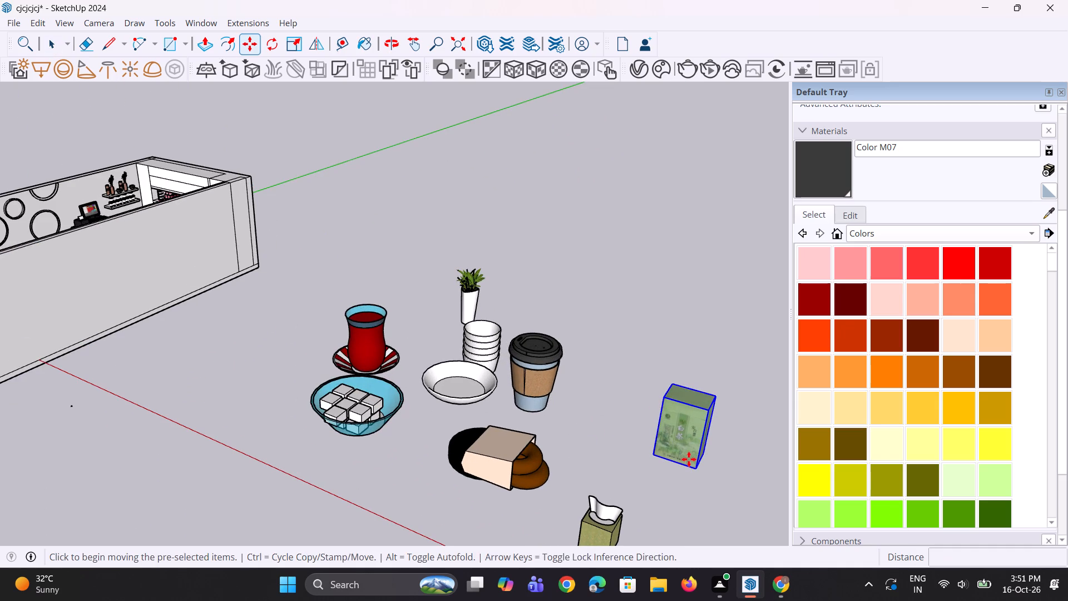
left_click_drag(689, 460, 689, 471)
scroll(676, 489, "down", 9)
scroll(236, 277, "up", 4)
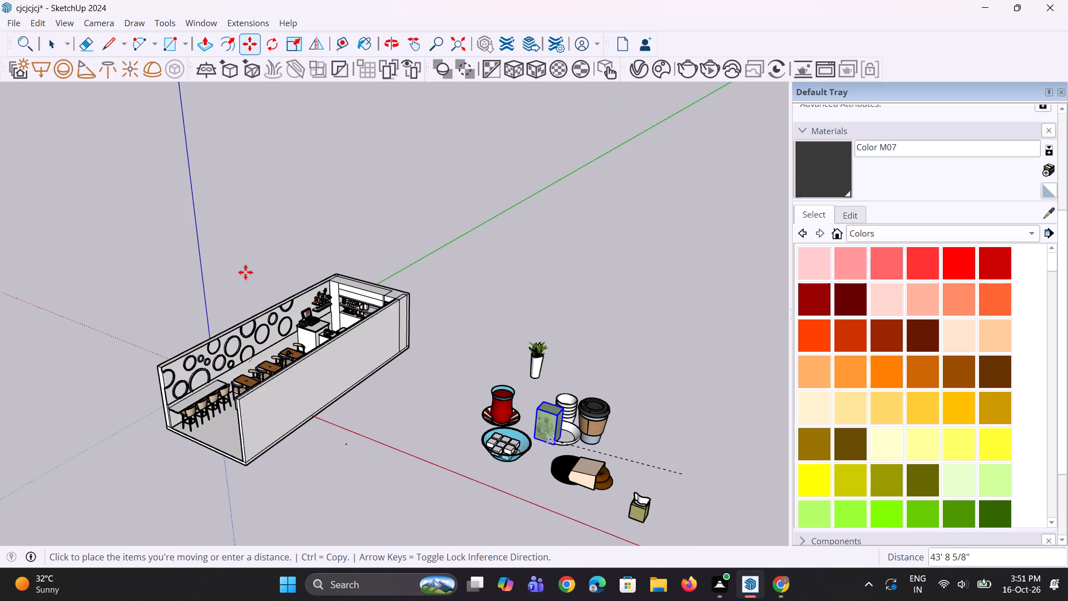
scroll(305, 264, "up", 4)
scroll(340, 312, "up", 10)
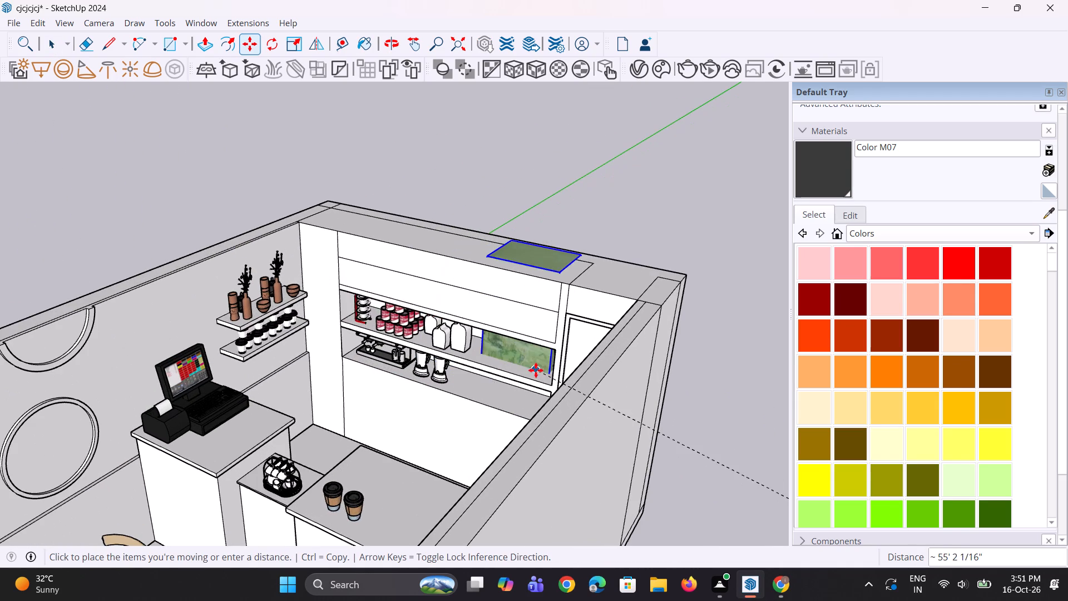
left_click(524, 366)
Scale the green tea box down uniformly to a factor of about 0.19.
middle_click_drag(349, 369, 403, 376)
scroll(391, 372, "up", 1)
key("s")
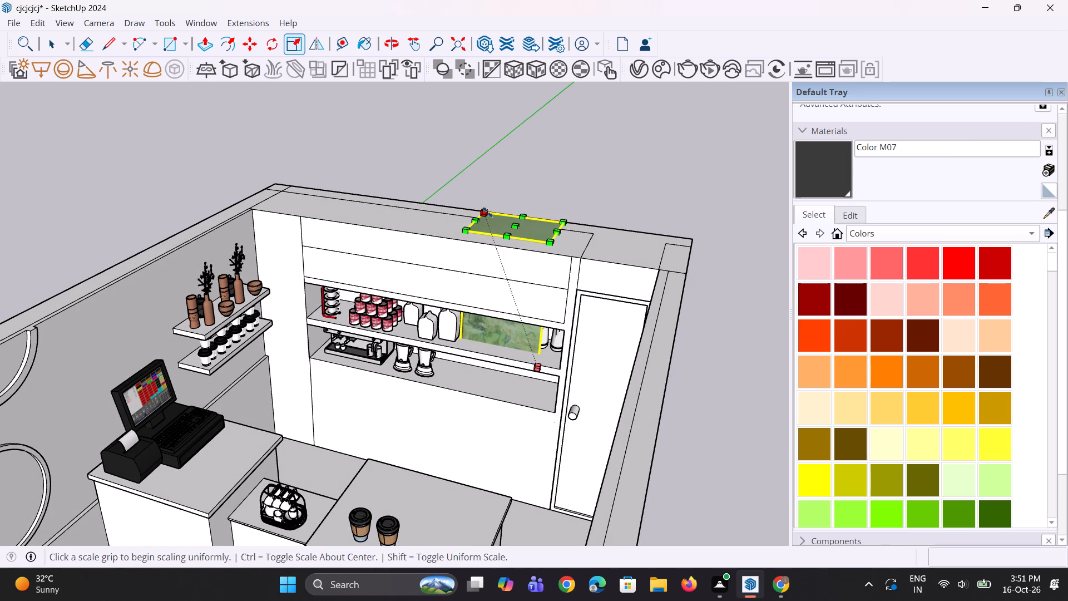
left_click(487, 212)
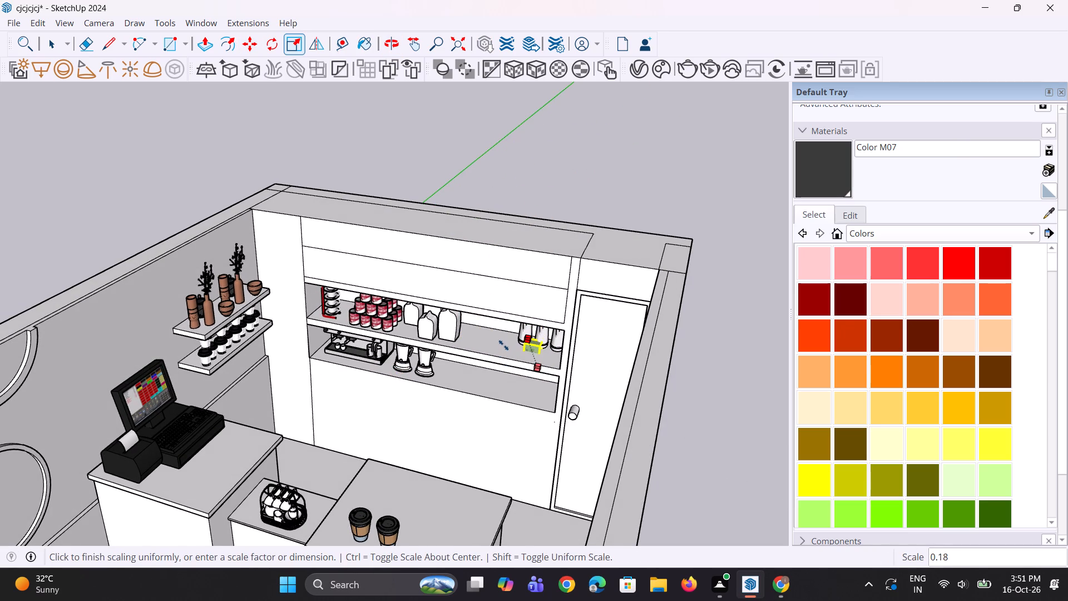
left_click(503, 344)
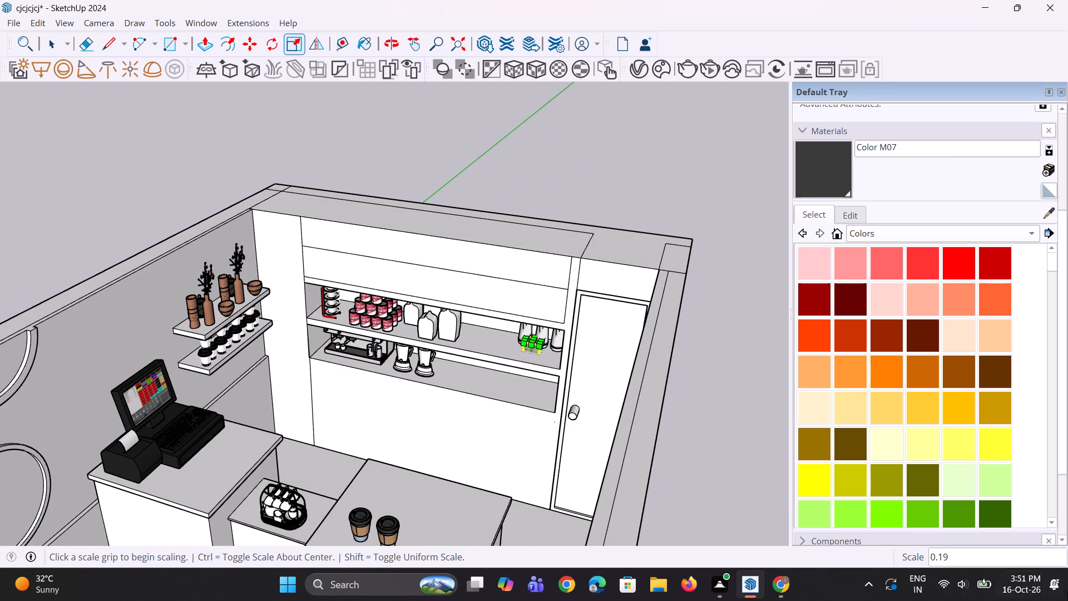
Move the green tea box along the upper shelf into the gap between the paper bags and the white canisters.
scroll(294, 403, "down", 3)
middle_click_drag(350, 467, 540, 421)
scroll(404, 391, "up", 10)
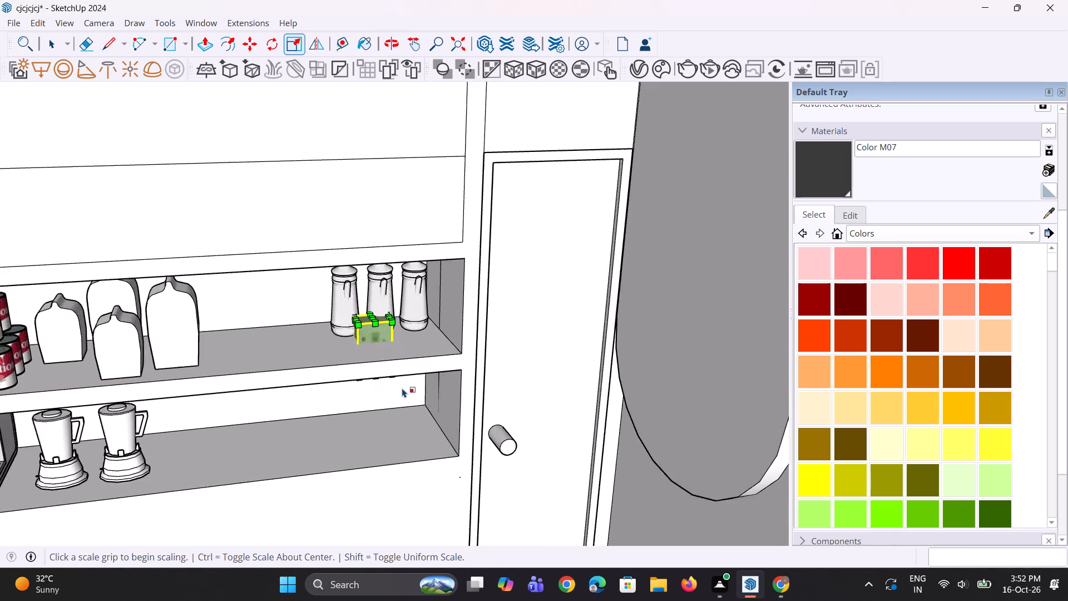
scroll(402, 388, "up", 5)
key("m")
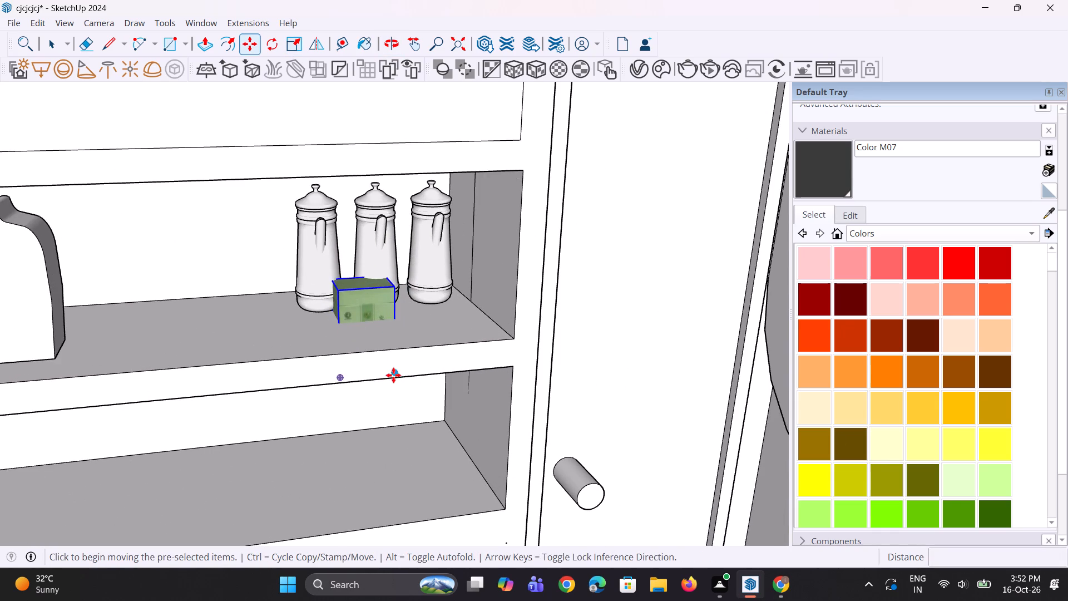
left_click(393, 375)
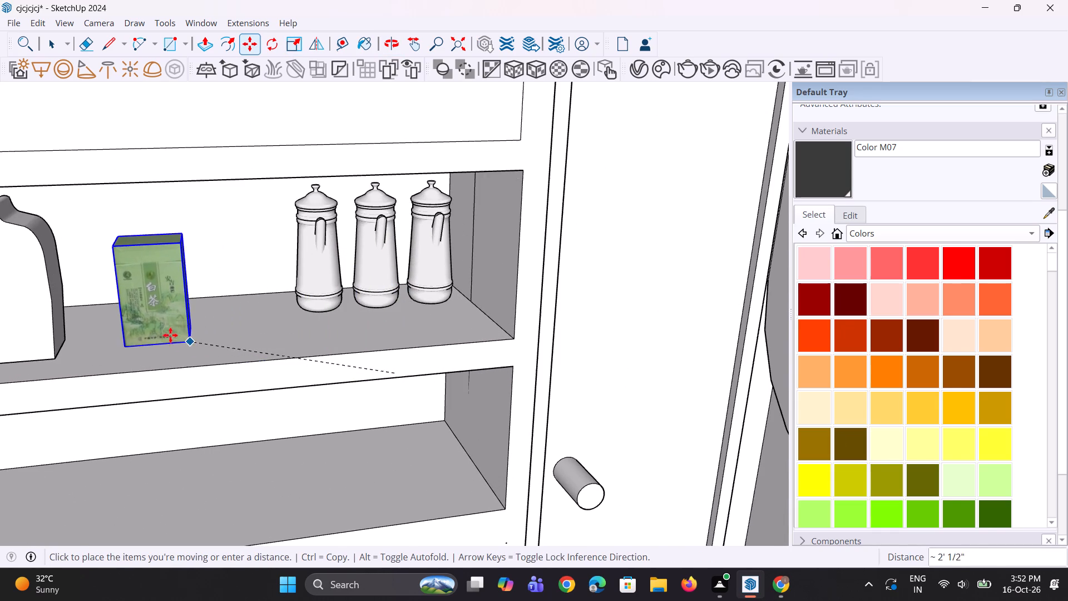
left_click(161, 333)
Copy the green tea box twice on the shelf, one beside it and one about 7 5/8" away in front, between the two.
key("m")
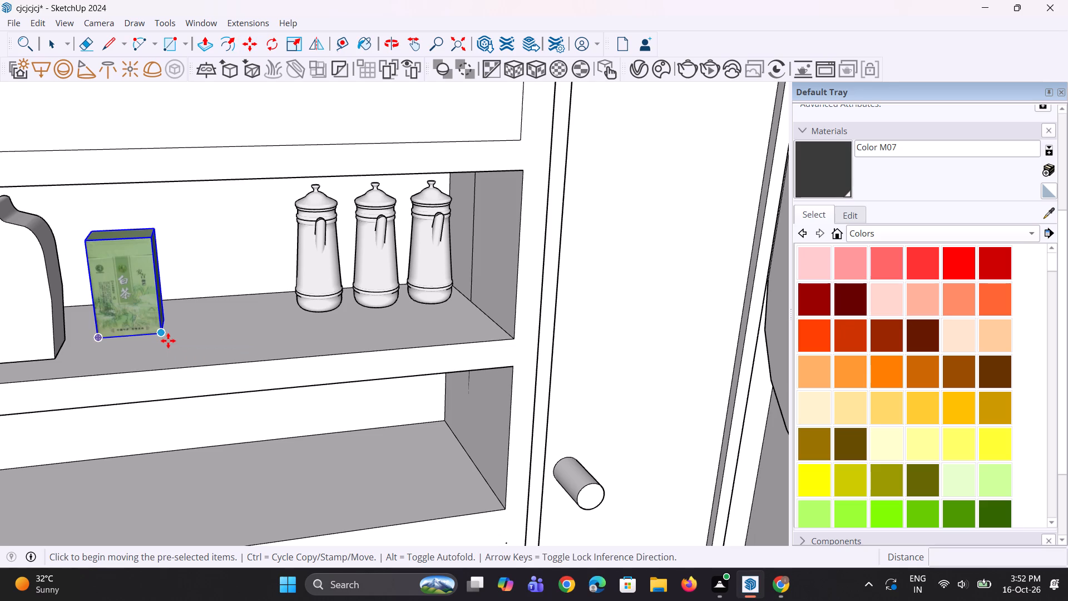
left_click(165, 336)
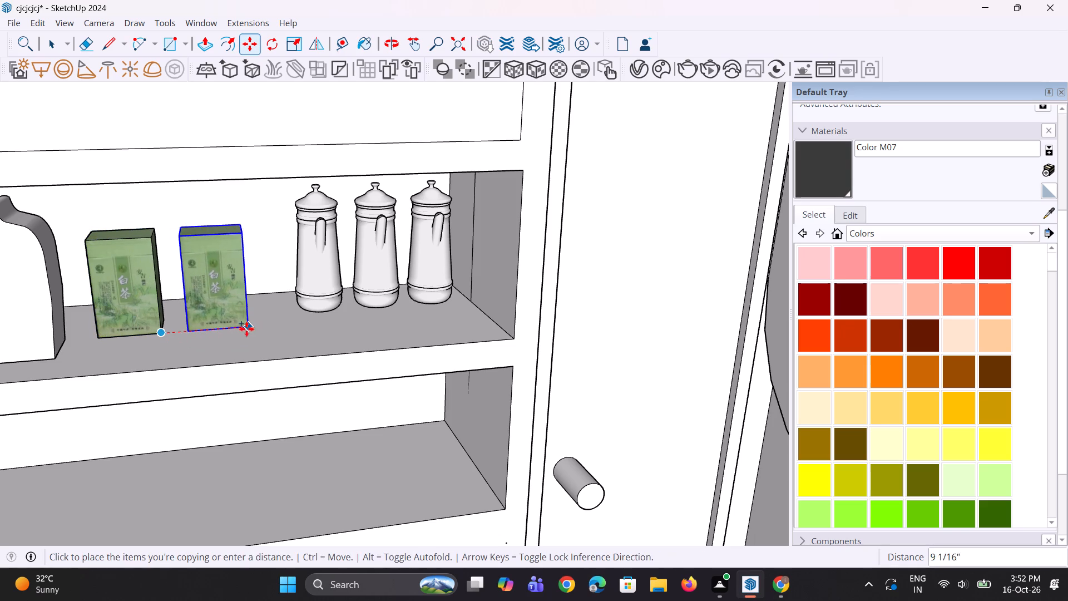
left_click(240, 328)
key("m")
left_click(240, 328)
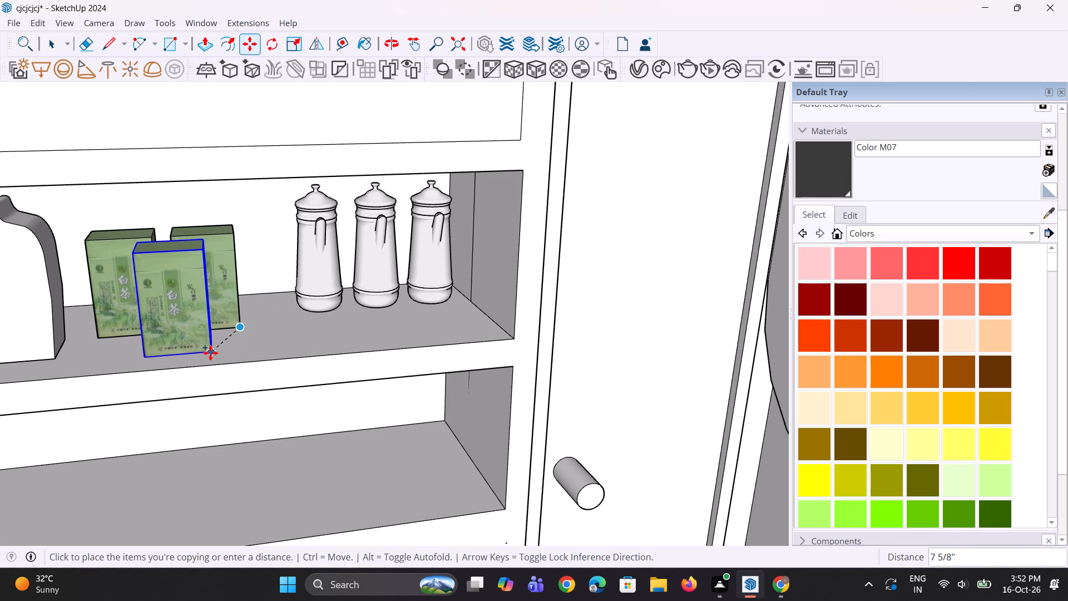
left_click(210, 353)
middle_click_drag(233, 387, 216, 388)
key("space")
scroll(236, 384, "down", 5)
key("space")
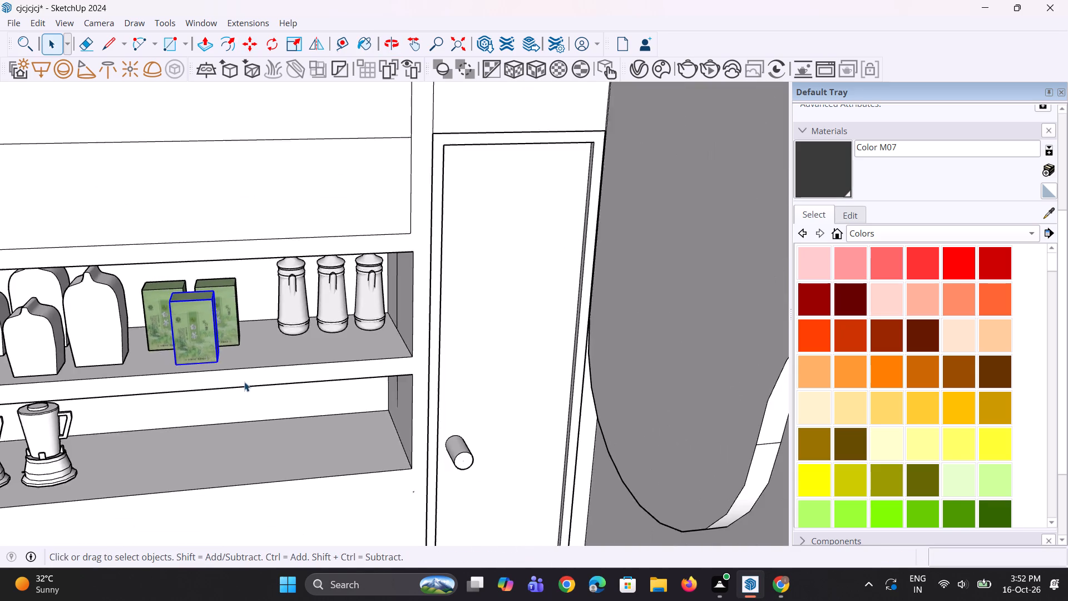
scroll(244, 382, "down", 9)
key("space")
key("space")
key("space")
left_click(333, 151)
Move the red tea glass with its saucer from the props outside to the row of dining tables along the cut-out wall.
middle_click_drag(251, 467, 263, 418)
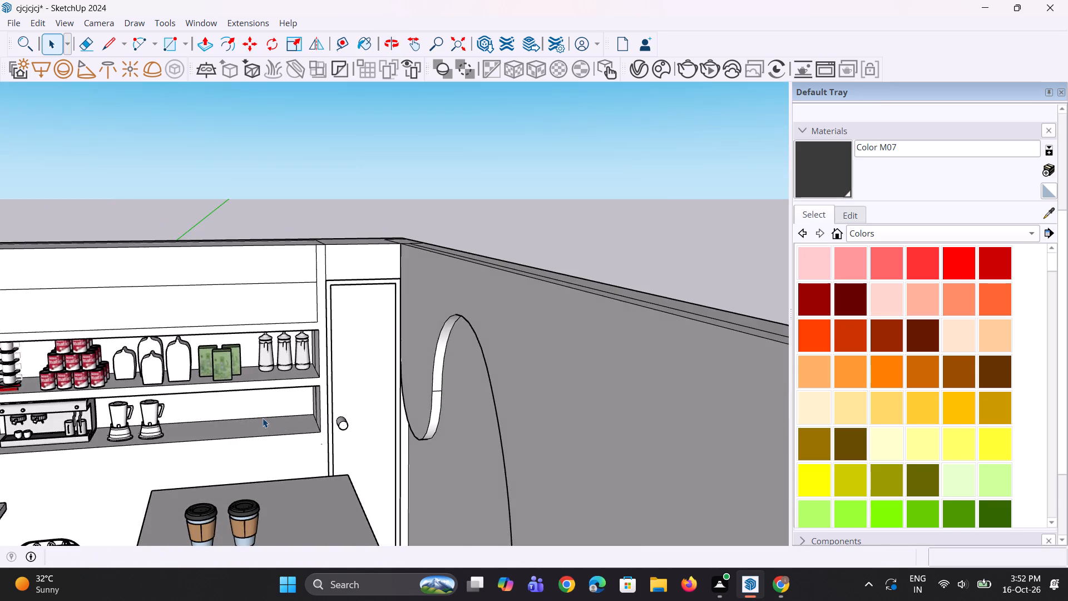
scroll(263, 418, "down", 17)
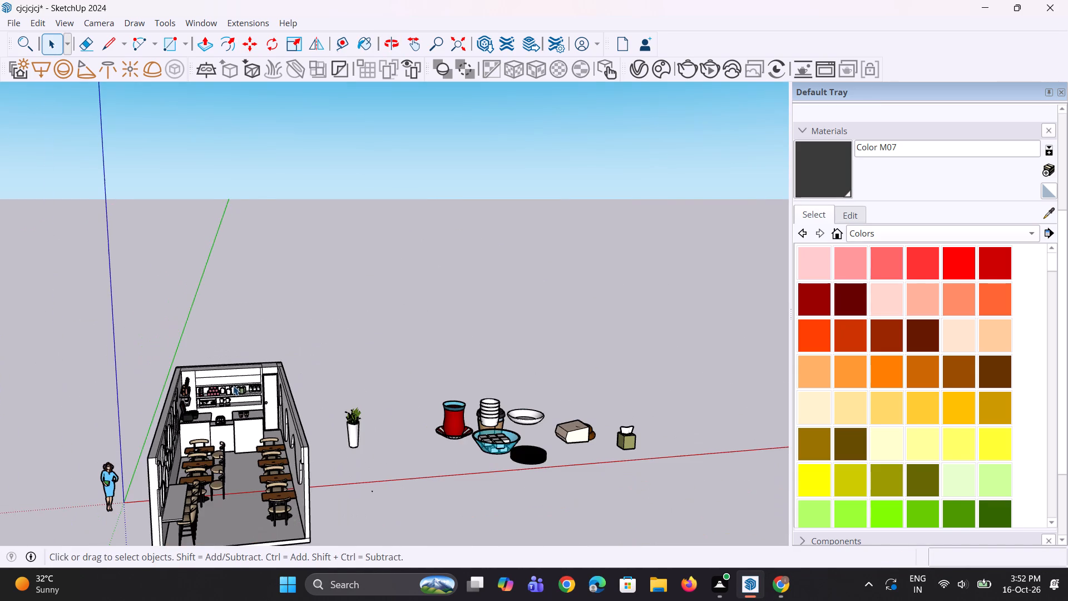
scroll(574, 506, "up", 3)
scroll(511, 486, "up", 6)
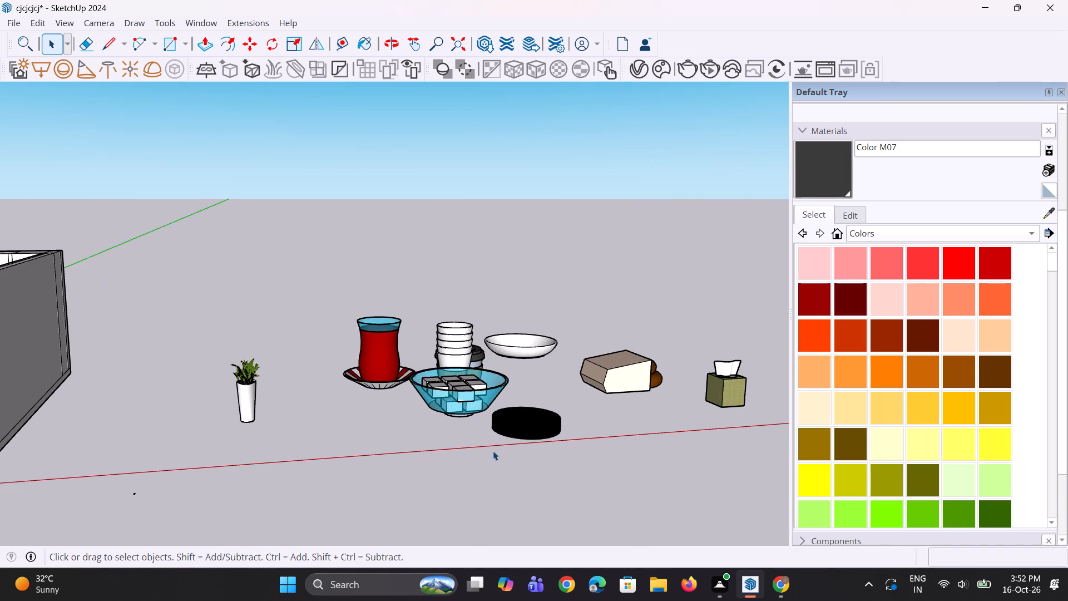
middle_click_drag(606, 376, 605, 396)
scroll(492, 317, "down", 3)
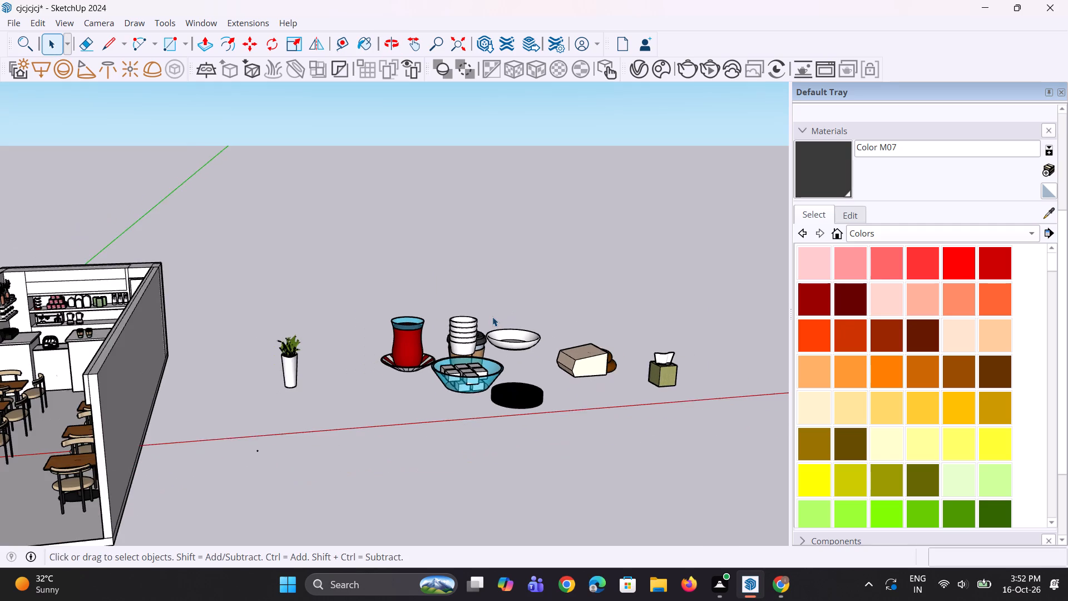
middle_click_drag(569, 368, 572, 410)
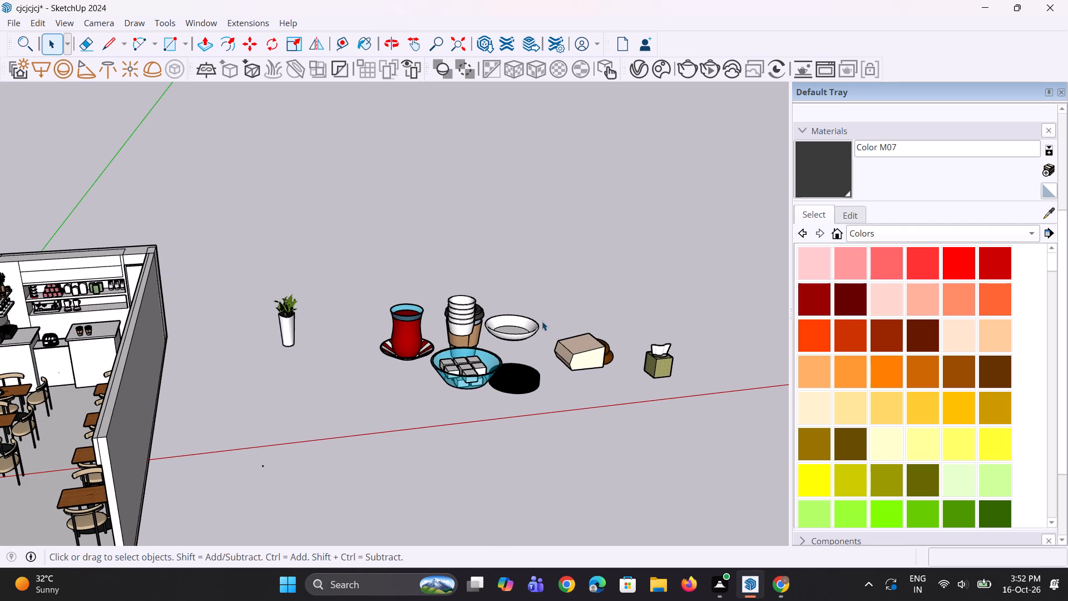
scroll(339, 339, "up", 2)
left_click_drag(370, 274, 457, 389)
left_click(434, 336)
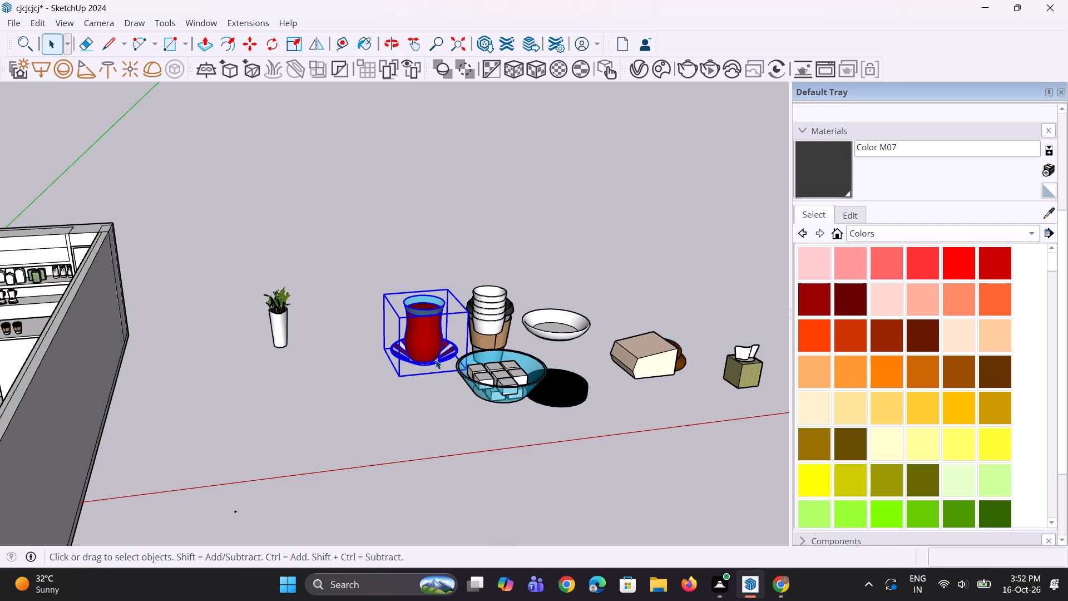
key("m")
left_click_drag(468, 371, 466, 380)
scroll(531, 375, "down", 11)
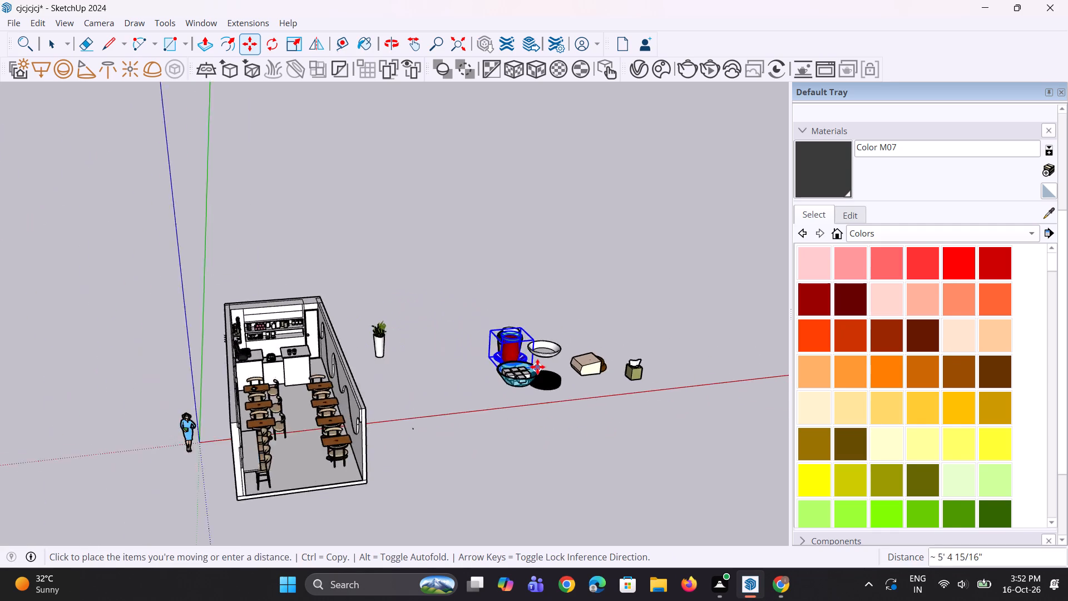
scroll(380, 450, "up", 5)
scroll(407, 416, "up", 18)
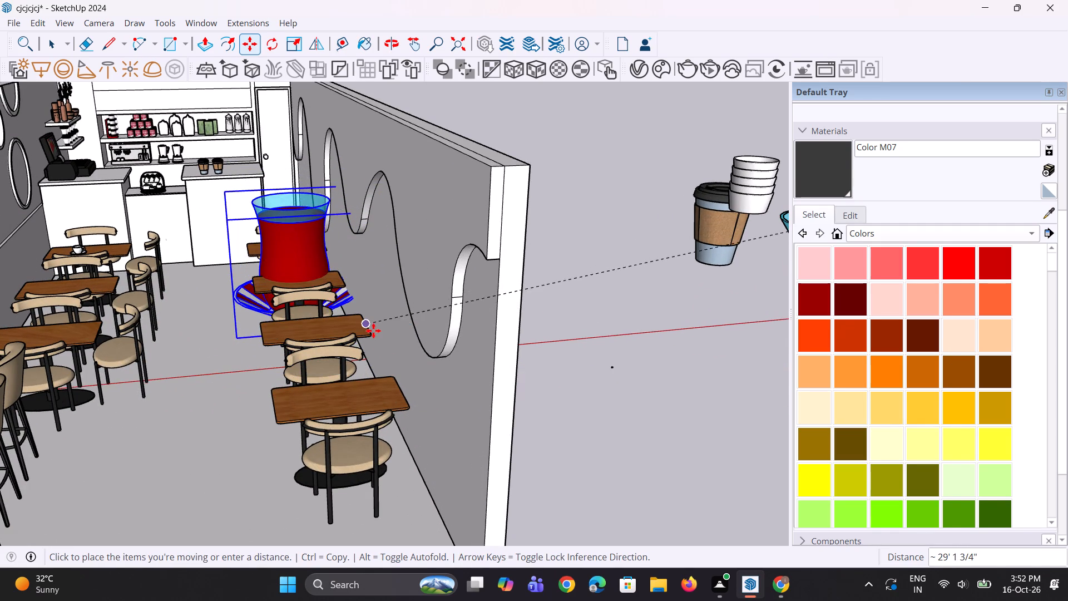
left_click(373, 331)
Scale the red tea glass and saucer down uniformly toward the dining table's size.
key("s")
scroll(324, 257, "up", 2)
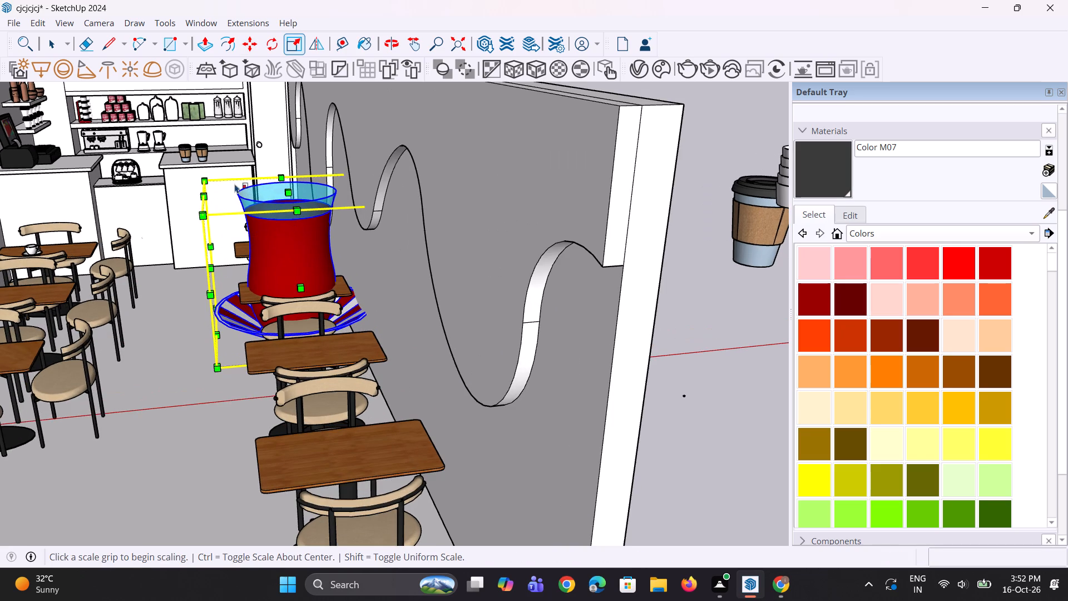
left_click(200, 176)
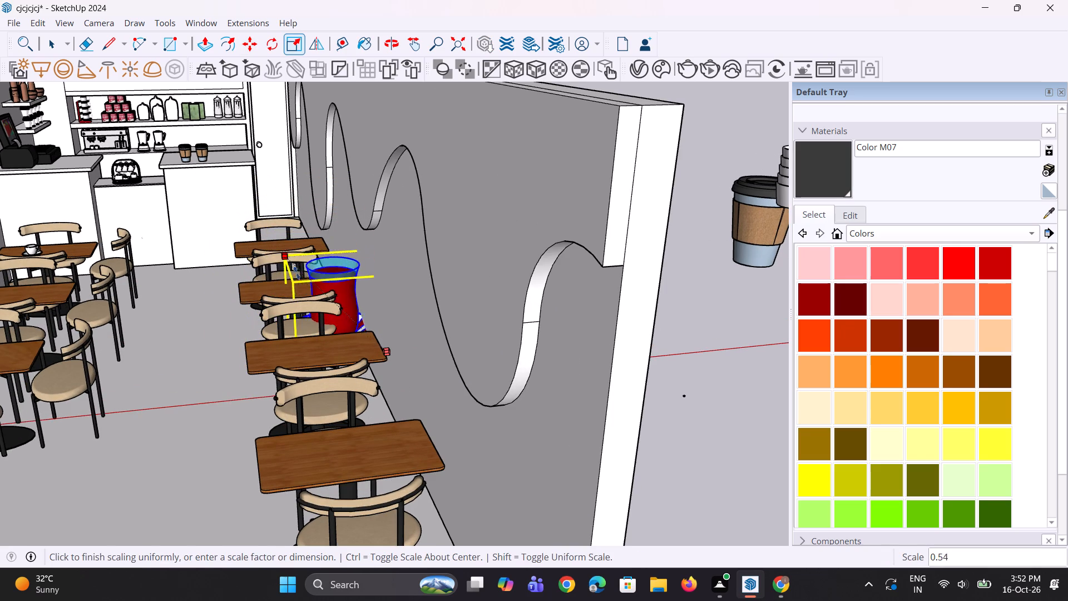
left_click(332, 299)
Move the tea glass and saucer about 2' 11" over to the neighbouring dining table closer to the counters.
scroll(340, 334, "up", 6)
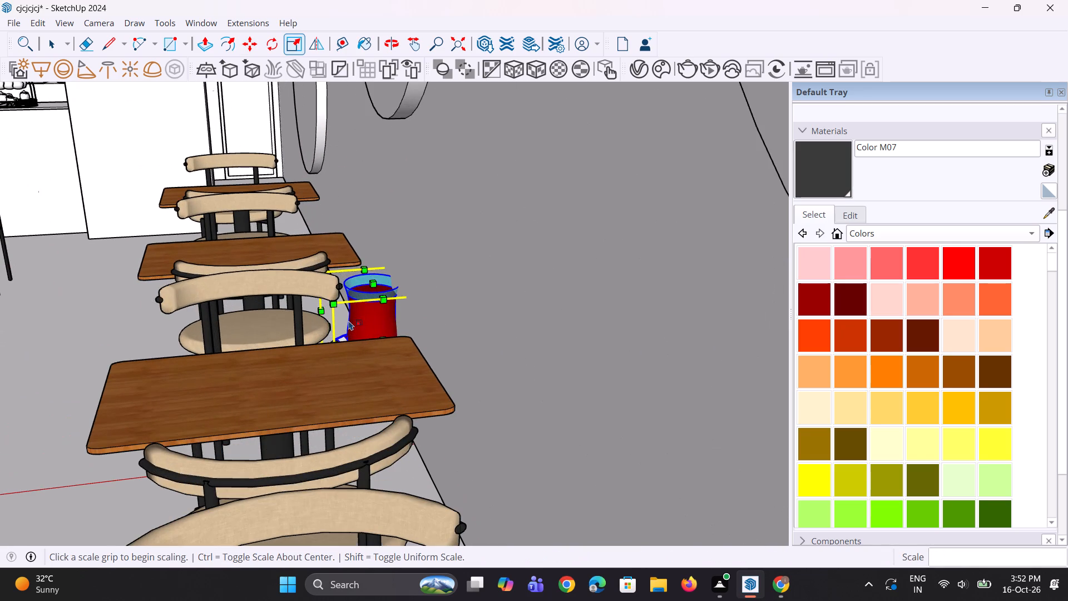
key("m")
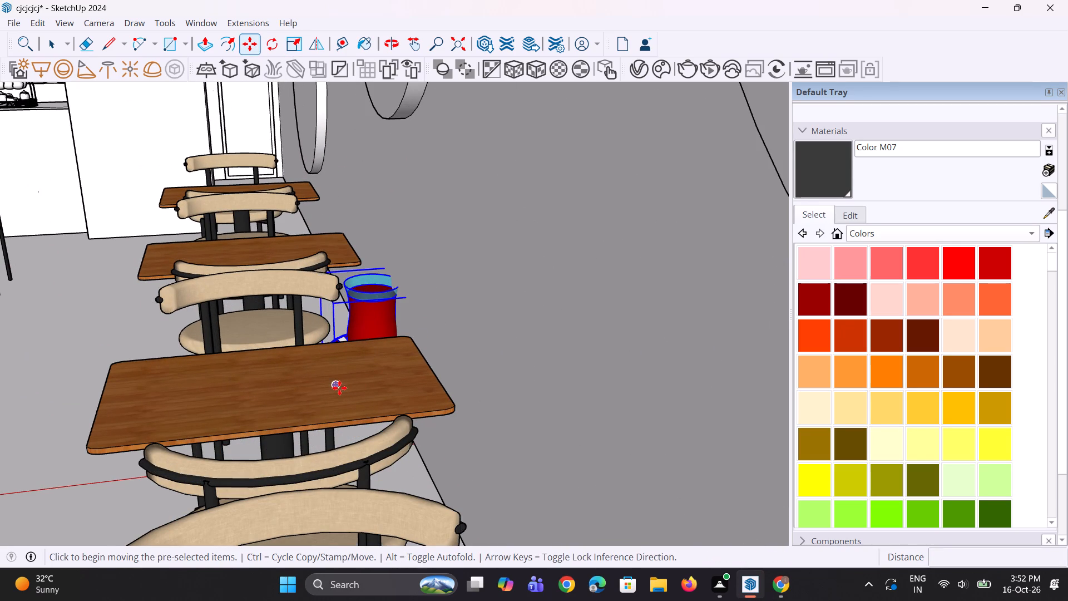
left_click(339, 388)
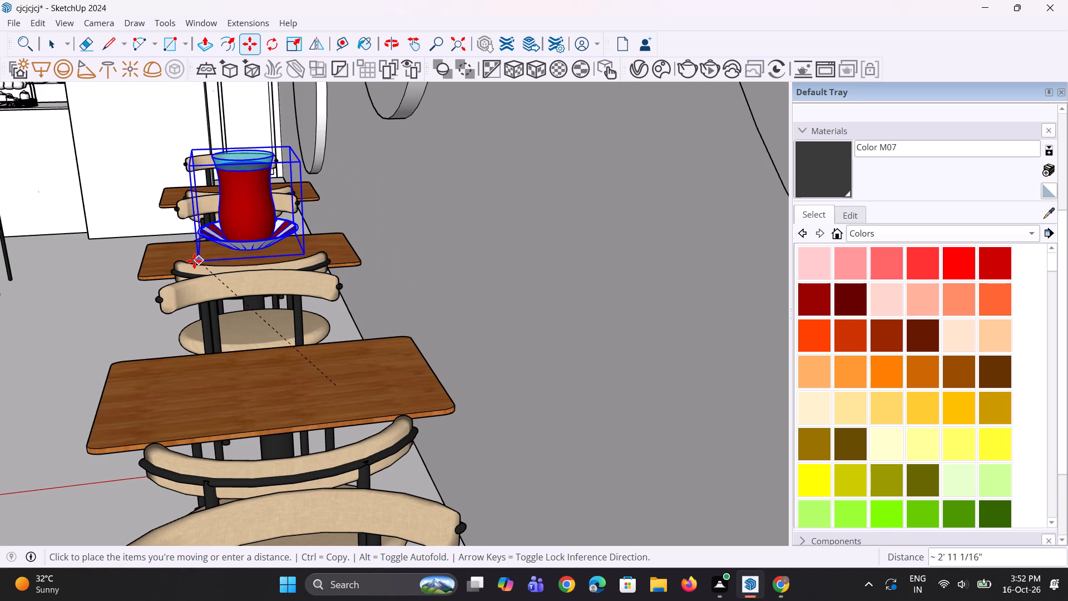
left_click(192, 261)
Scale the tea glass and saucer down uniformly once more to suit the tabletop.
middle_click_drag(337, 278, 326, 362)
scroll(324, 343, "down", 4)
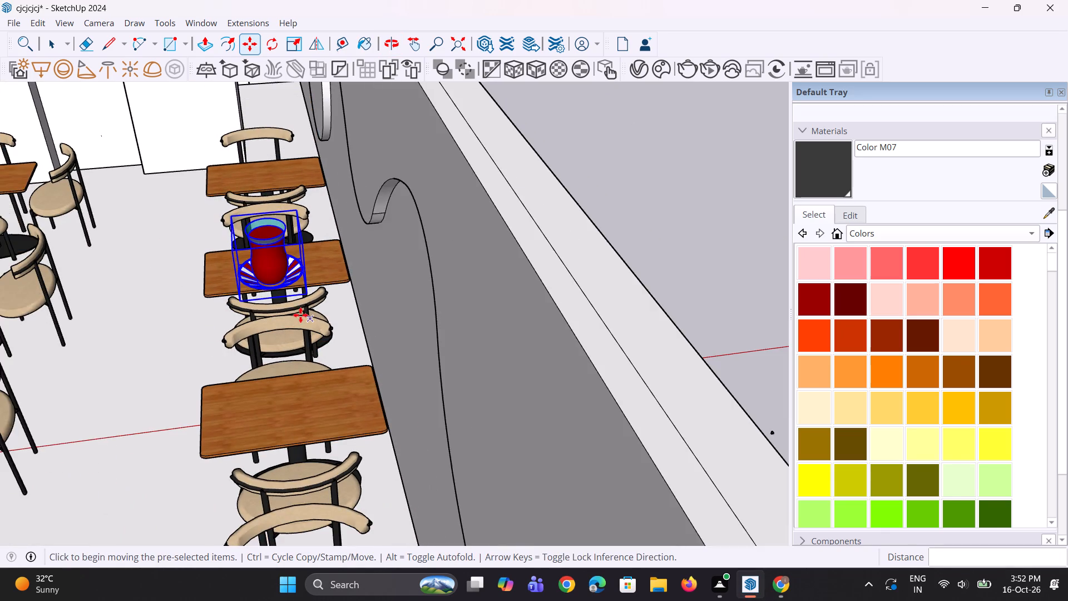
scroll(300, 315, "up", 1)
key("s")
left_click(227, 208)
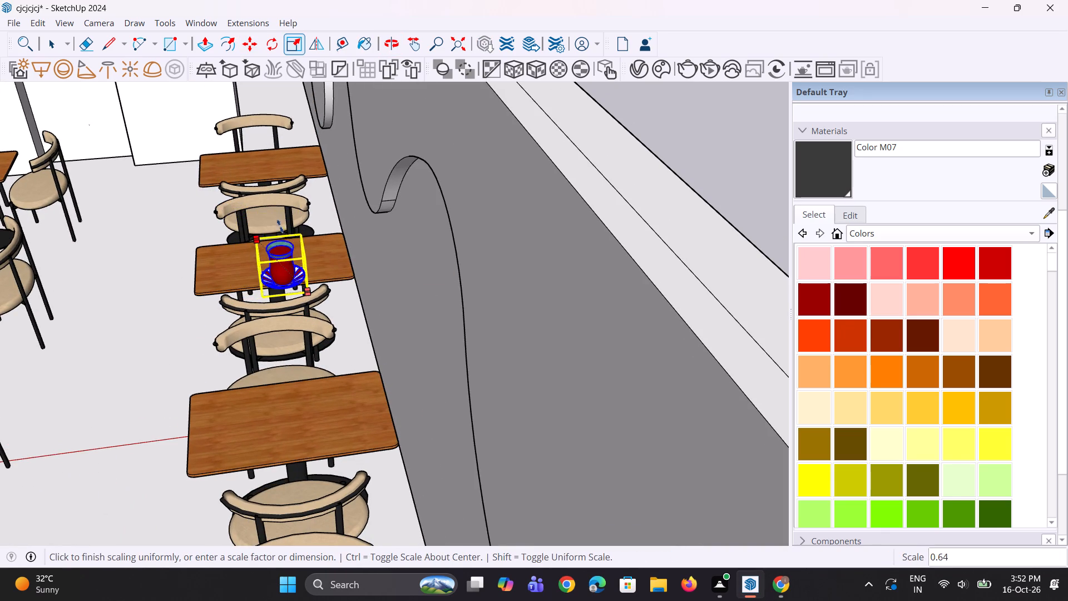
left_click(295, 238)
Move the scaled tea glass and saucer back from the chair-side edge so they sit within the dining tabletop.
scroll(308, 303, "up", 6)
key("m")
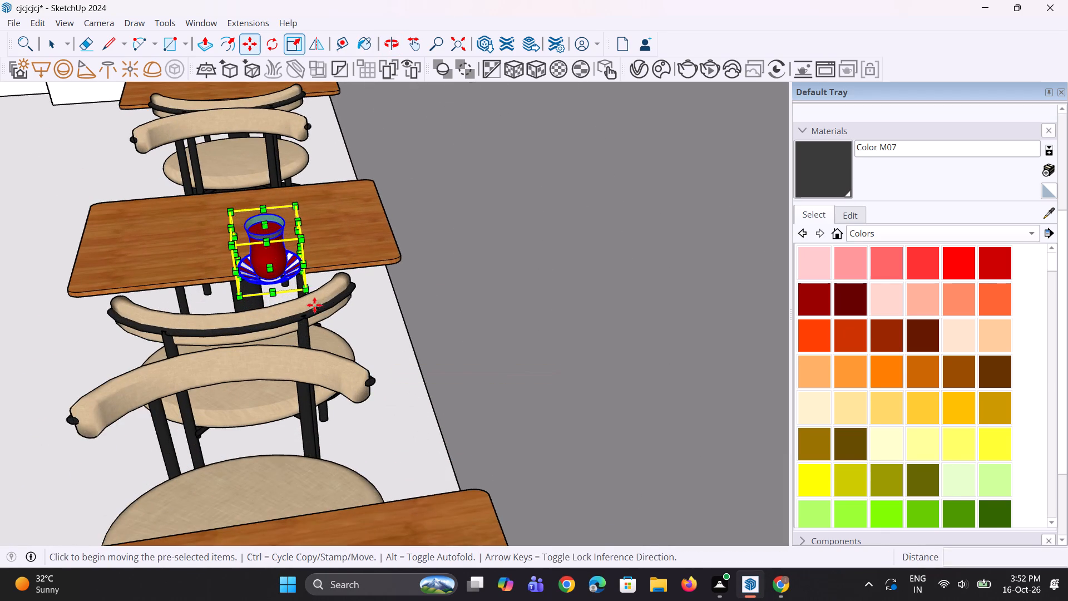
scroll(315, 306, "up", 3)
left_click(304, 288)
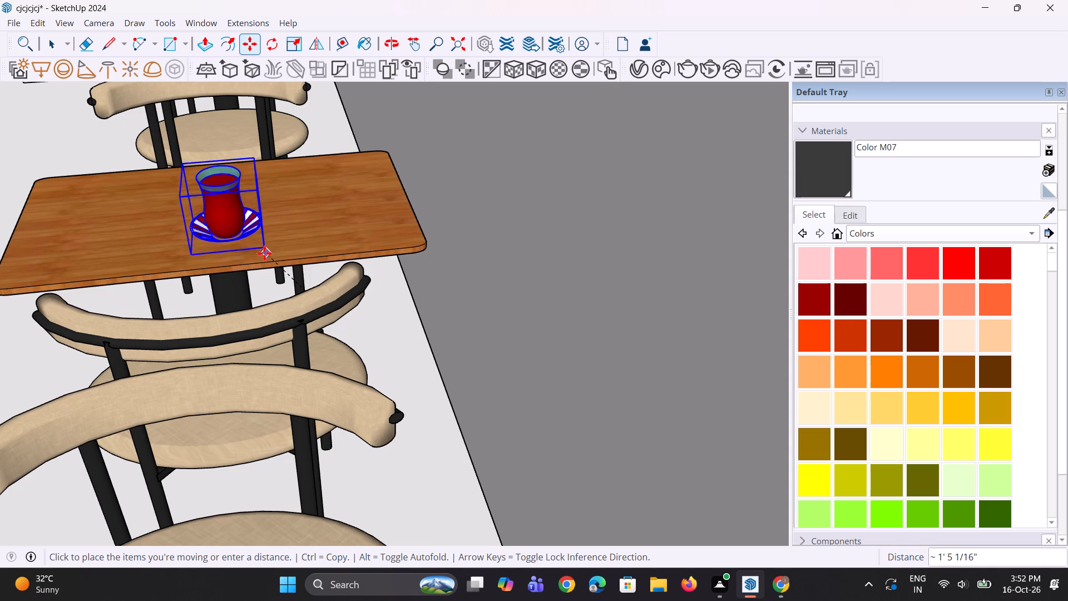
left_click(247, 244)
middle_click_drag(257, 275, 300, 238)
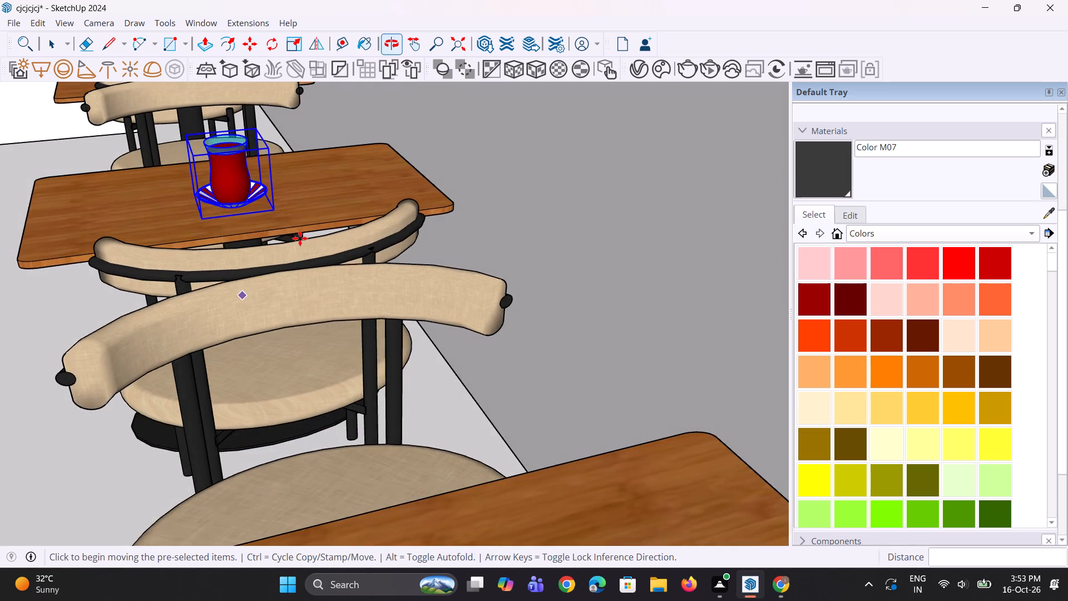
scroll(324, 311, "down", 20)
middle_click_drag(322, 330, 337, 332)
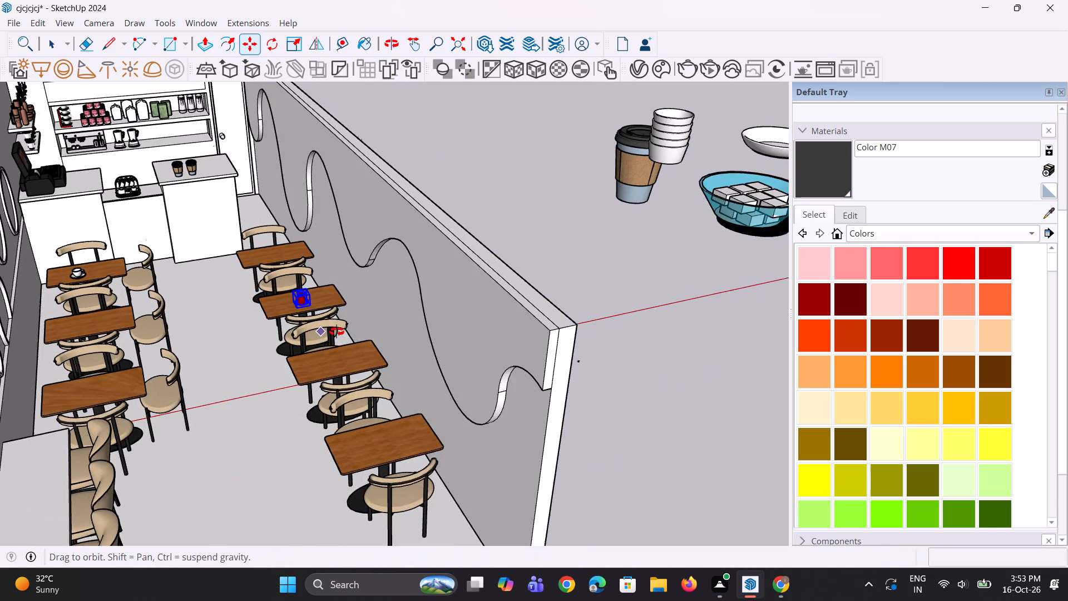
middle_click_drag(337, 332, 337, 330)
key("space")
key("space")
Scale the blue bowl of sugar cubes among the outside props down uniformly to about 0.20.
left_click(548, 262)
scroll(305, 339, "down", 3)
scroll(540, 248, "up", 3)
scroll(369, 324, "down", 4)
left_click(615, 256)
scroll(617, 257, "up", 2)
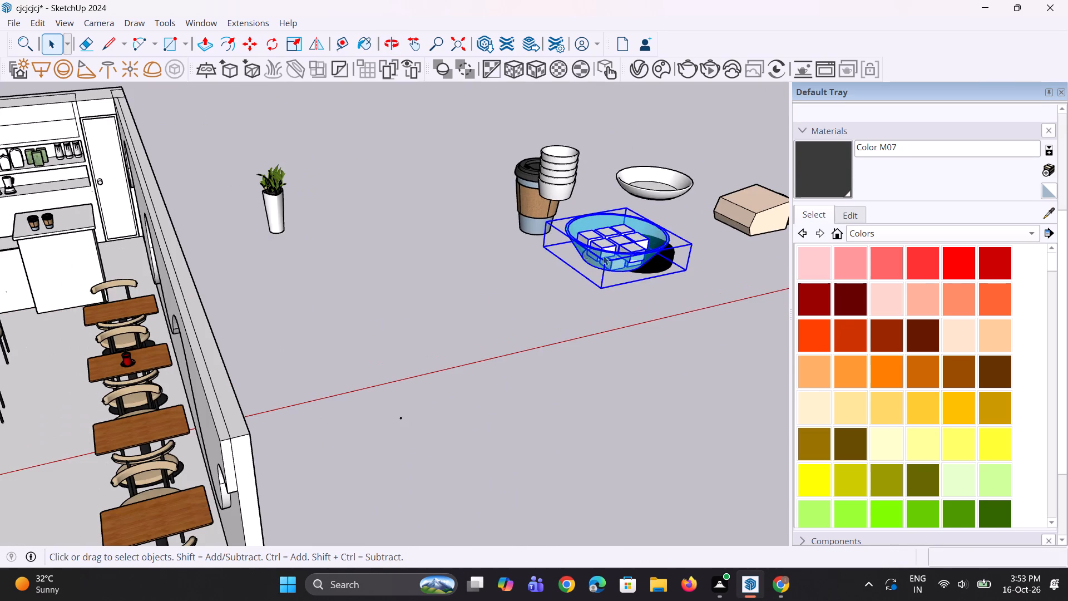
key("s")
left_click(542, 224)
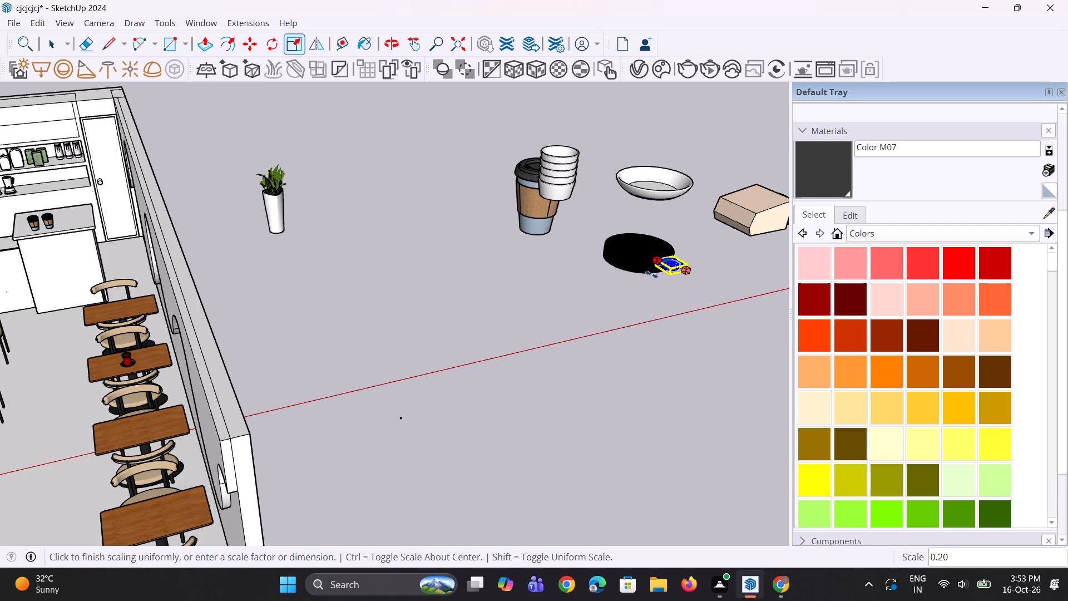
left_click(650, 274)
Move the sugar cube bowl about 34' into the café, onto the dining table beside the red tea glass.
scroll(671, 258, "up", 7)
key("m")
left_click(694, 282)
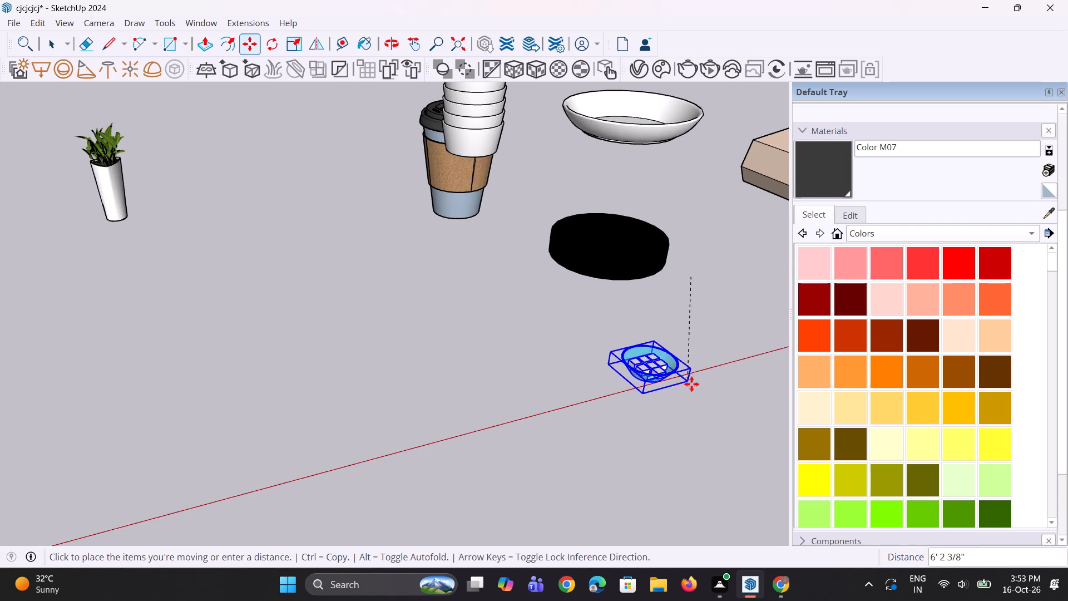
scroll(715, 386, "down", 9)
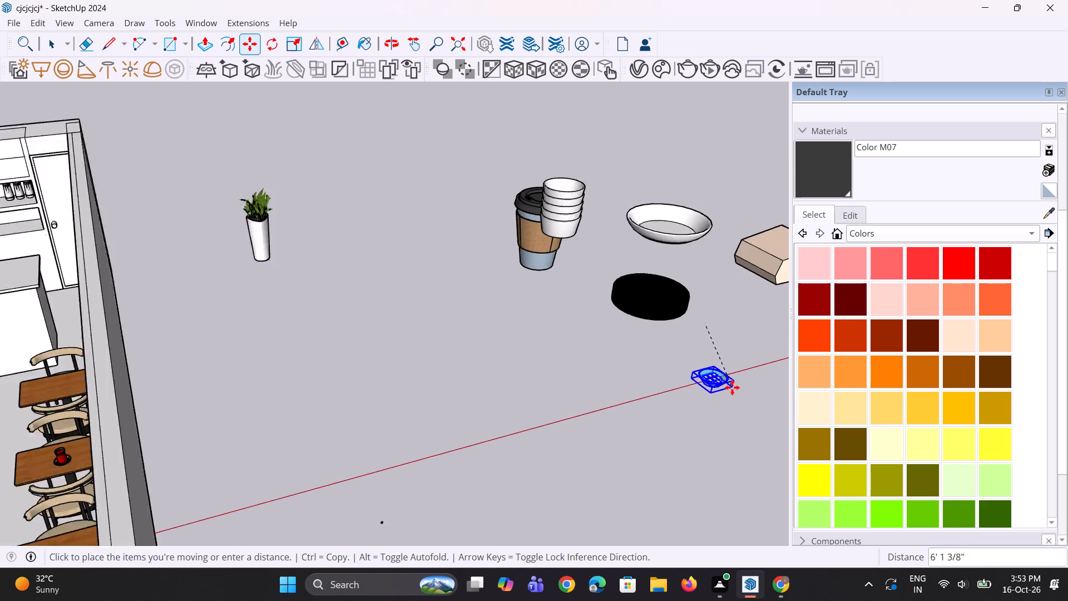
scroll(732, 387, "down", 5)
scroll(533, 440, "up", 4)
scroll(339, 434, "up", 7)
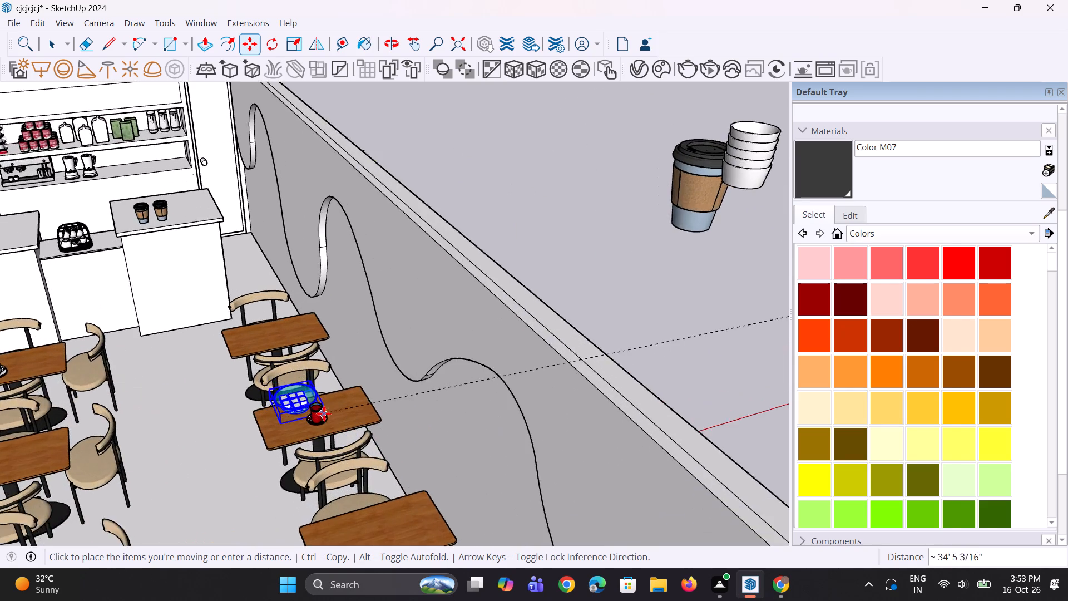
scroll(324, 413, "up", 2)
left_click(315, 436)
Scale the sugar cube bowl down uniformly to about 0.44 to suit the tabletop.
middle_click_drag(260, 458, 291, 405)
scroll(296, 366, "up", 6)
key("s")
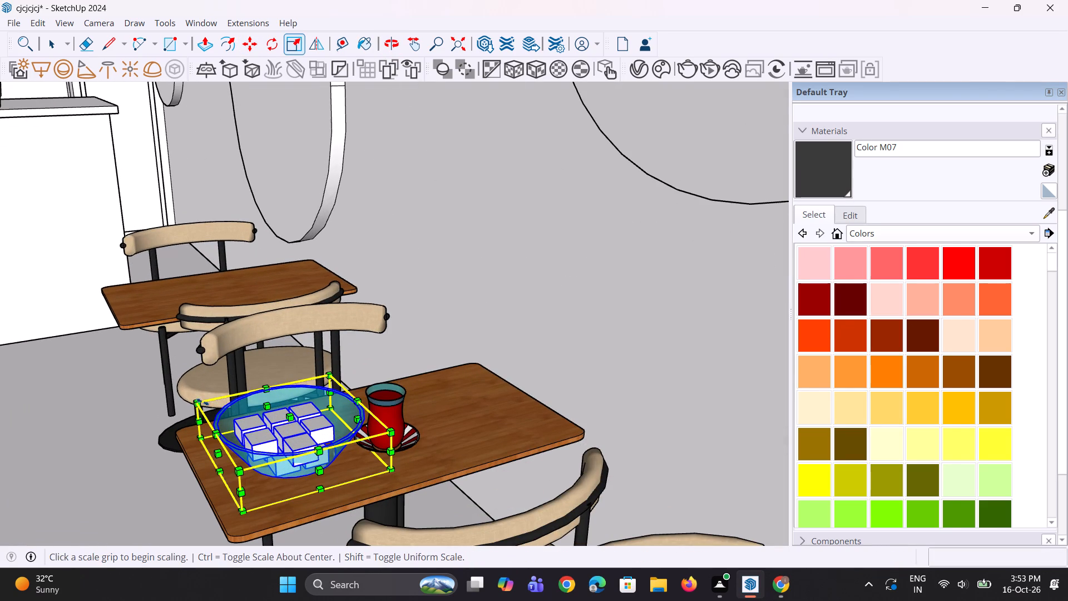
left_click(200, 401)
left_click(295, 466)
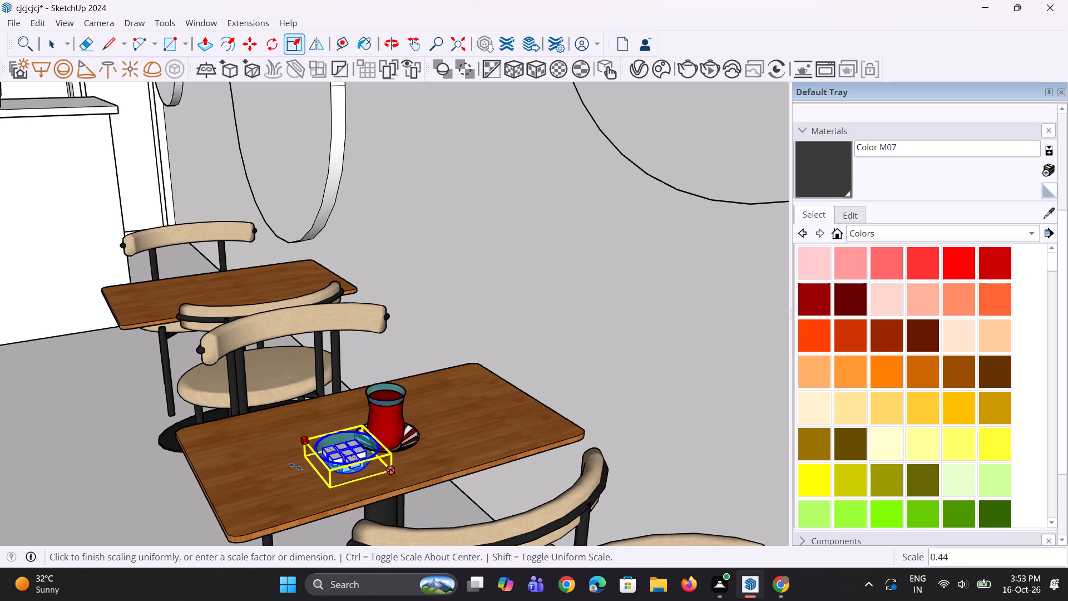
Move the sugar cube bowl about 4 3/16" across the tabletop, clear of the tea glass's saucer.
middle_click_drag(426, 499, 359, 479)
scroll(271, 415, "up", 6)
key("m")
scroll(239, 433, "up", 3)
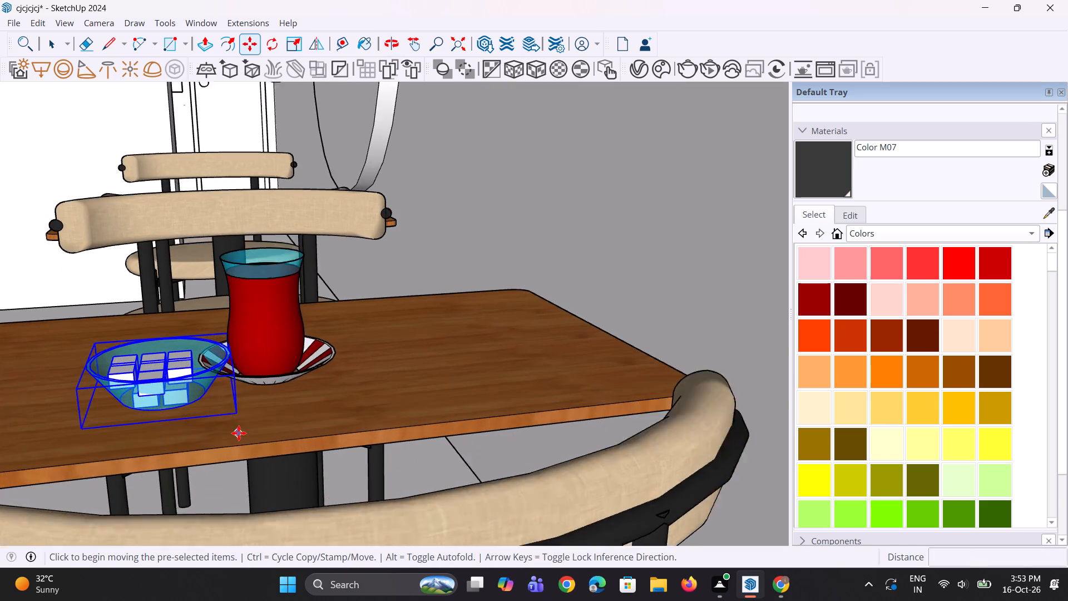
scroll(239, 433, "up", 1)
left_click(236, 419)
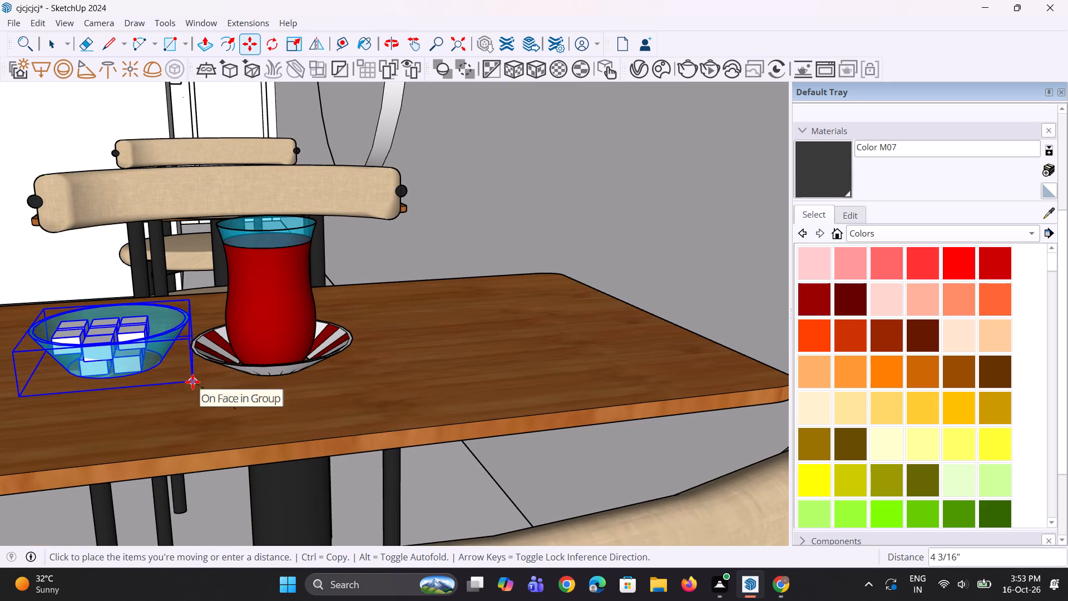
left_click(192, 382)
scroll(329, 356, "down", 4)
middle_click_drag(247, 362, 332, 447)
scroll(393, 426, "down", 6)
middle_click_drag(423, 454, 415, 481)
key("space")
scroll(354, 421, "down", 11)
scroll(430, 344, "down", 4)
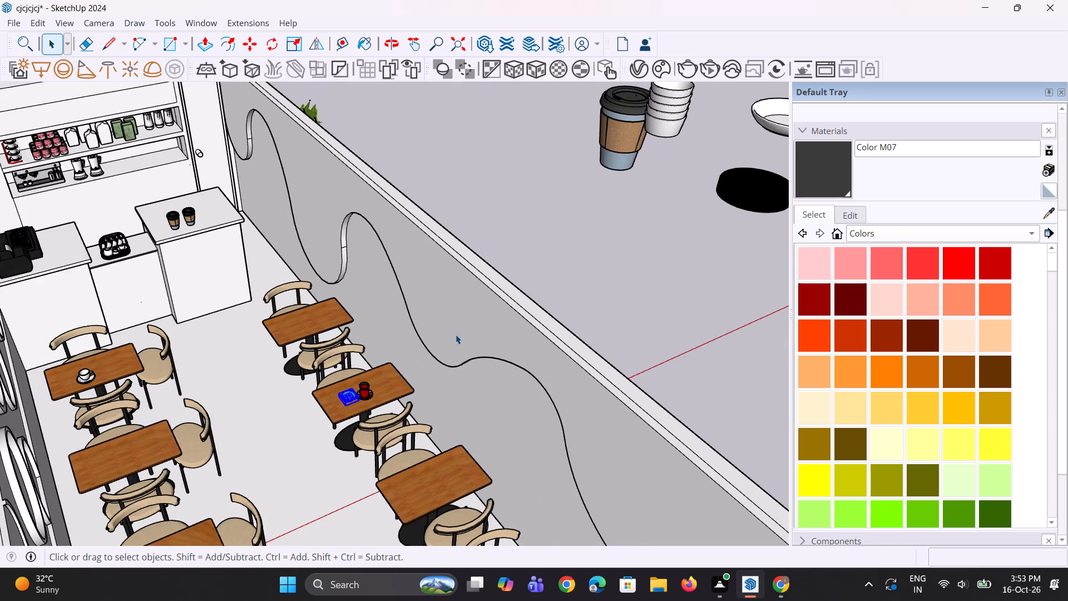
Shift the sugar cube bowl about 2 5/8" further across the tabletop toward the counter-side edge.
left_click_drag(644, 258, 636, 266)
scroll(301, 431, "up", 7)
left_click(373, 397)
scroll(373, 397, "up", 4)
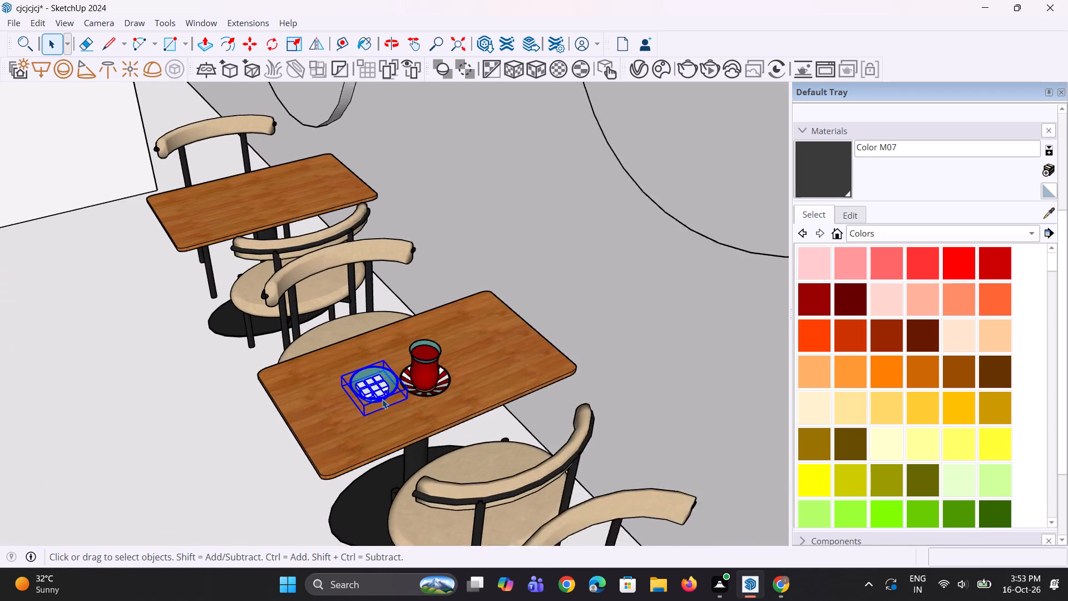
scroll(382, 399, "up", 2)
key("m")
scroll(407, 404, "up", 2)
left_click(413, 401)
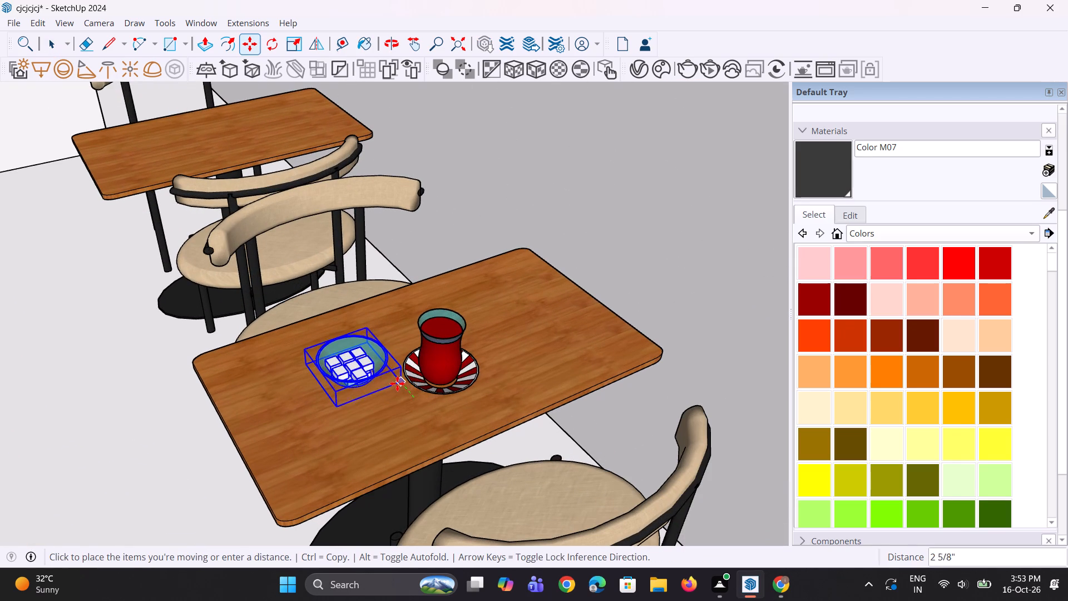
left_click(395, 381)
middle_click_drag(419, 398, 383, 411)
key("space")
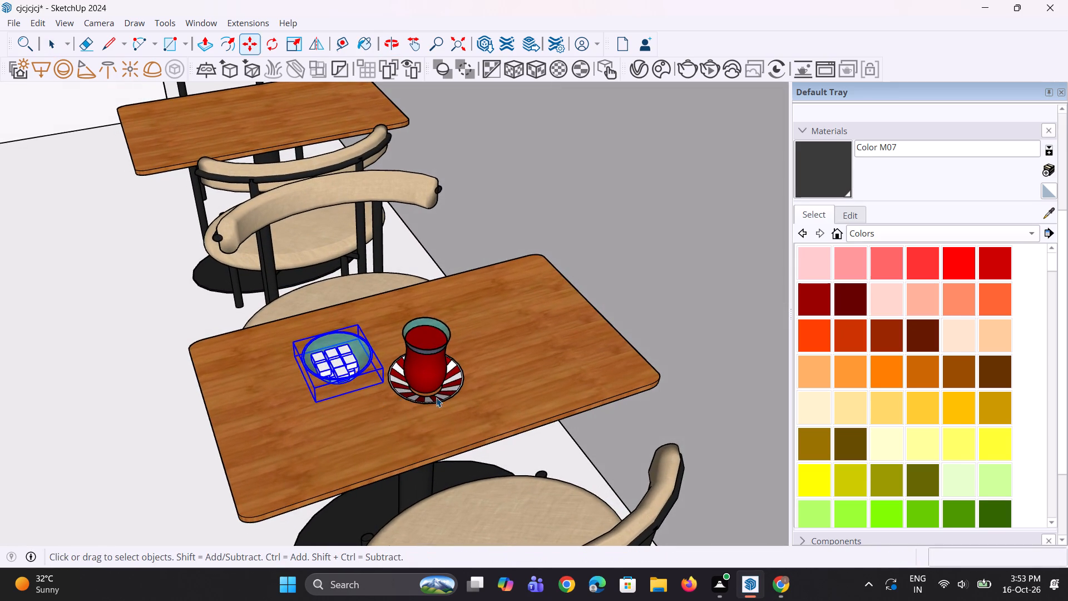
Move the tea glass and saucer about 4 1/16" toward the tabletop's counter-side edge, next to the sugar cube bowl.
left_click(439, 395)
scroll(390, 390, "up", 5)
key("m")
left_click(417, 453)
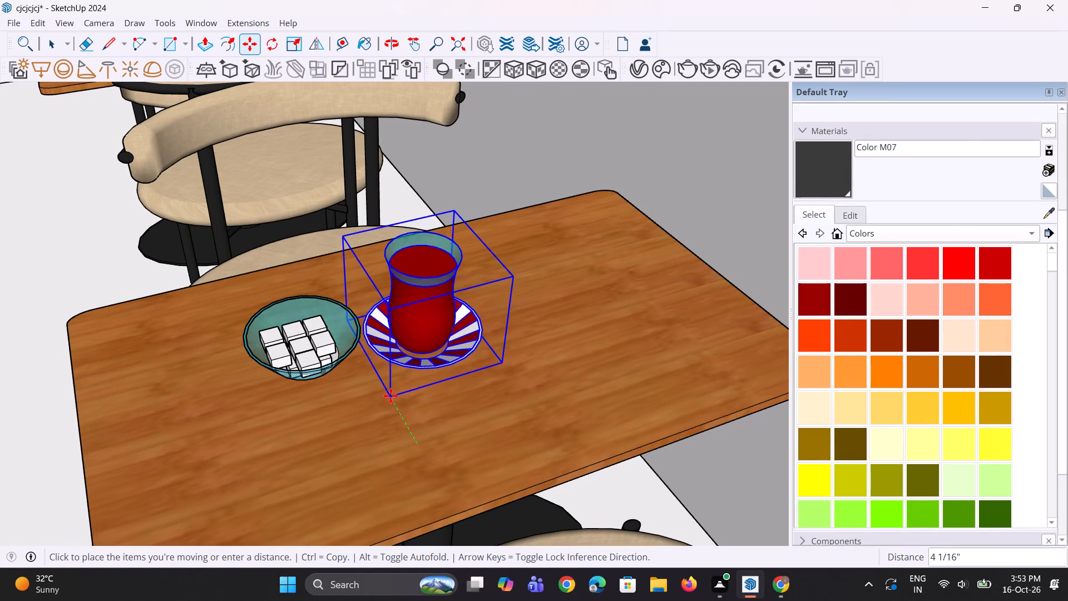
Set the tea glass and saucer down about 4 1/16" from their start point, beside the sugar cube bowl.
left_click(390, 393)
key("space")
key("space")
Move the sugar cube bowl about 1 3/16" across the tabletop, away from the tea glass's saucer.
left_click(325, 368)
scroll(329, 386, "up", 2)
key("m")
left_click(393, 378)
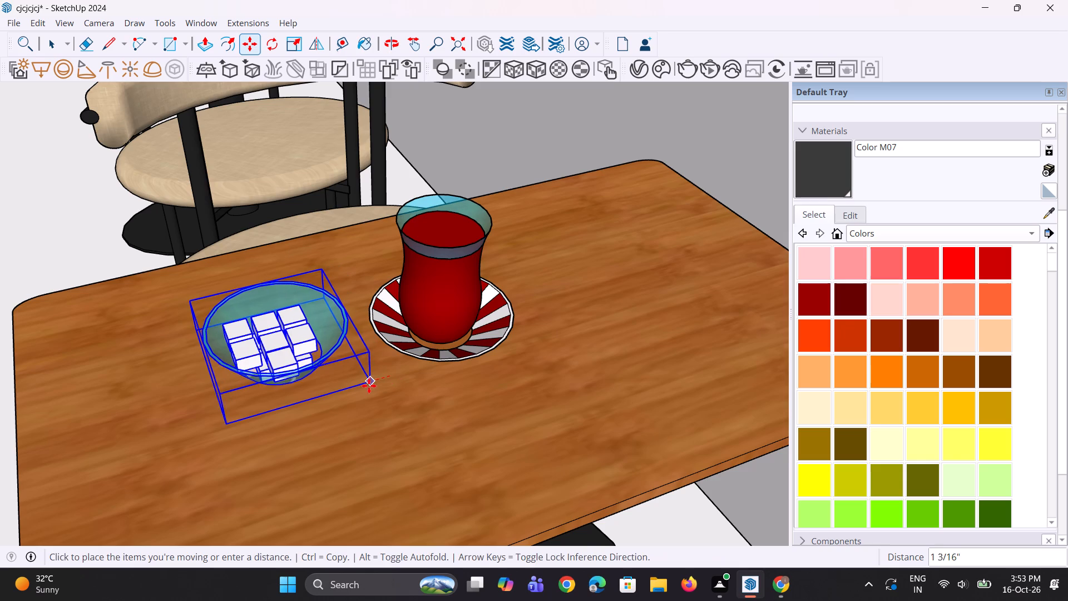
left_click(368, 386)
scroll(387, 431, "down", 12)
middle_click_drag(388, 426, 382, 410)
scroll(383, 426, "up", 1)
key("space")
Delete the takeaway coffee cup from the spare props outside the café.
scroll(379, 457, "down", 4)
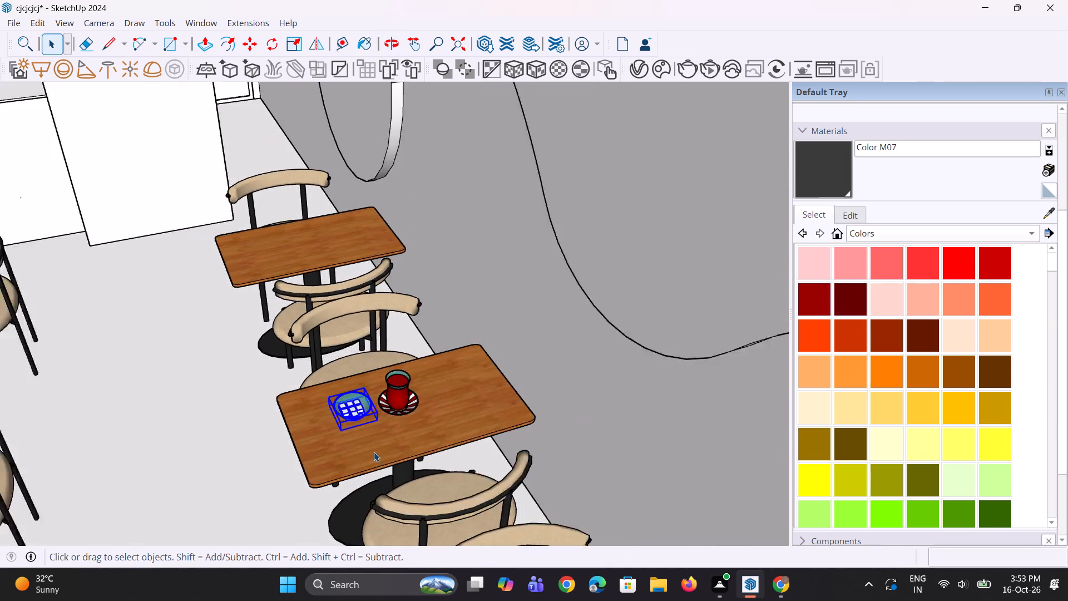
scroll(374, 452, "down", 14)
left_click(605, 328)
scroll(417, 350, "down", 5)
scroll(606, 305, "up", 2)
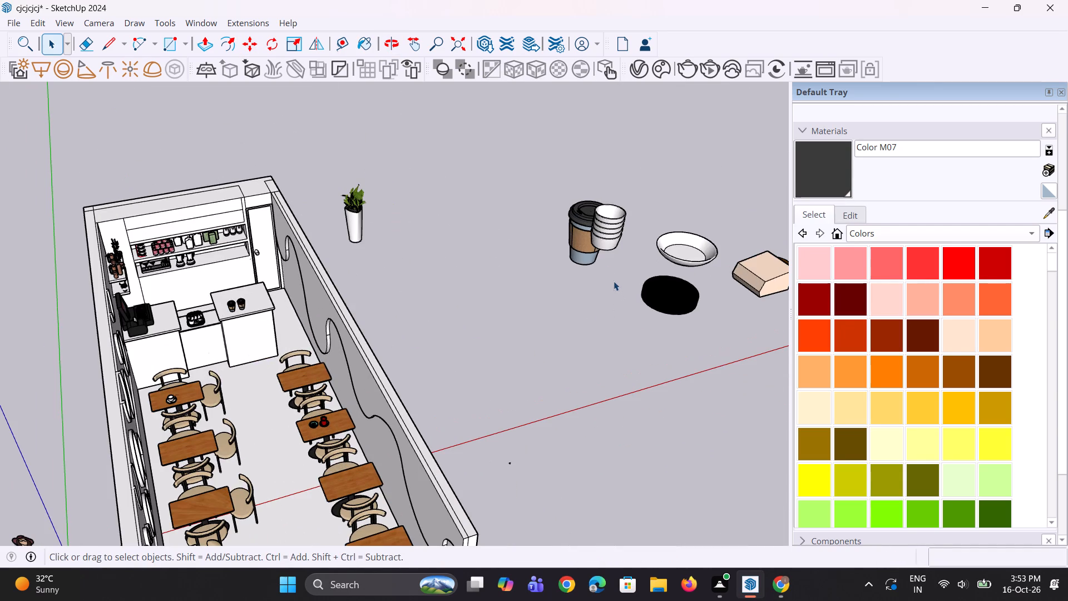
left_click(587, 254)
key("Delete")
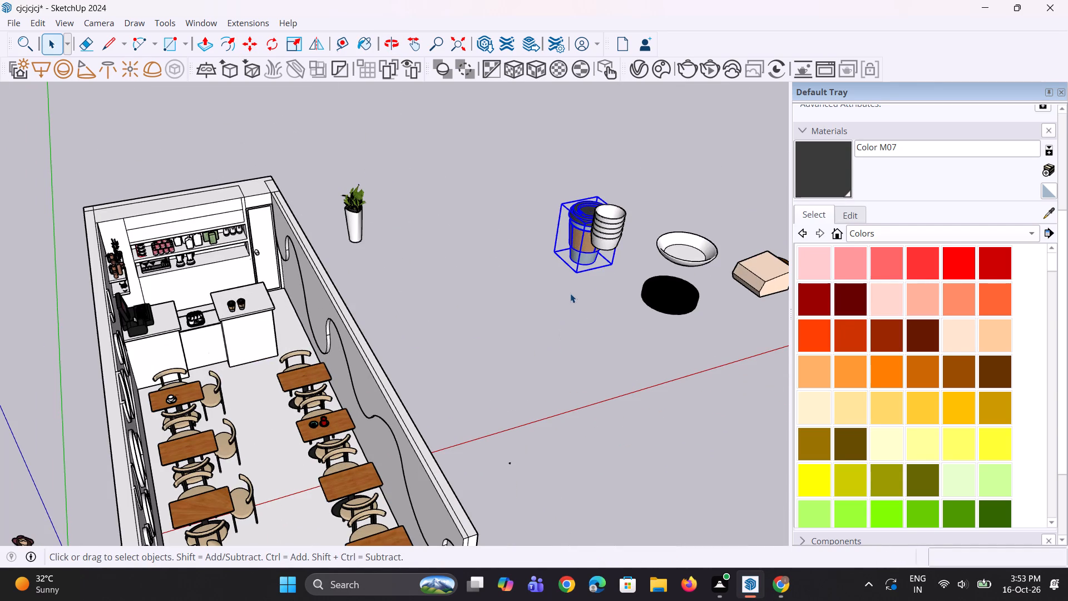
Explode the outer group that holds the black disc and the doughnut box among the spare props.
scroll(472, 317, "down", 5)
middle_click_drag(490, 302, 447, 280)
scroll(613, 334, "up", 2)
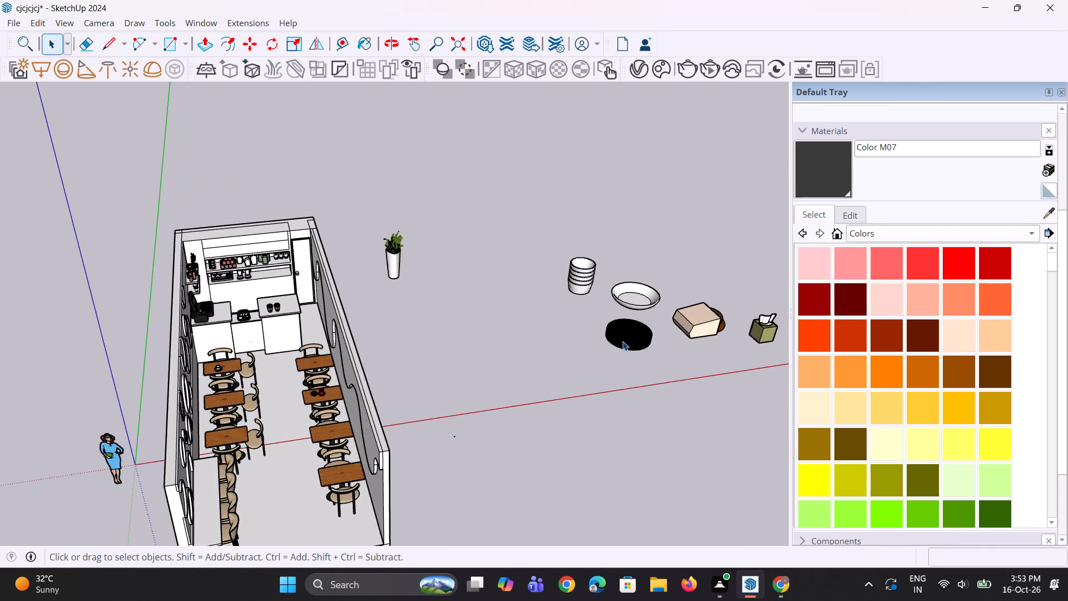
left_click(622, 341)
scroll(632, 357, "up", 3)
right_click(667, 317)
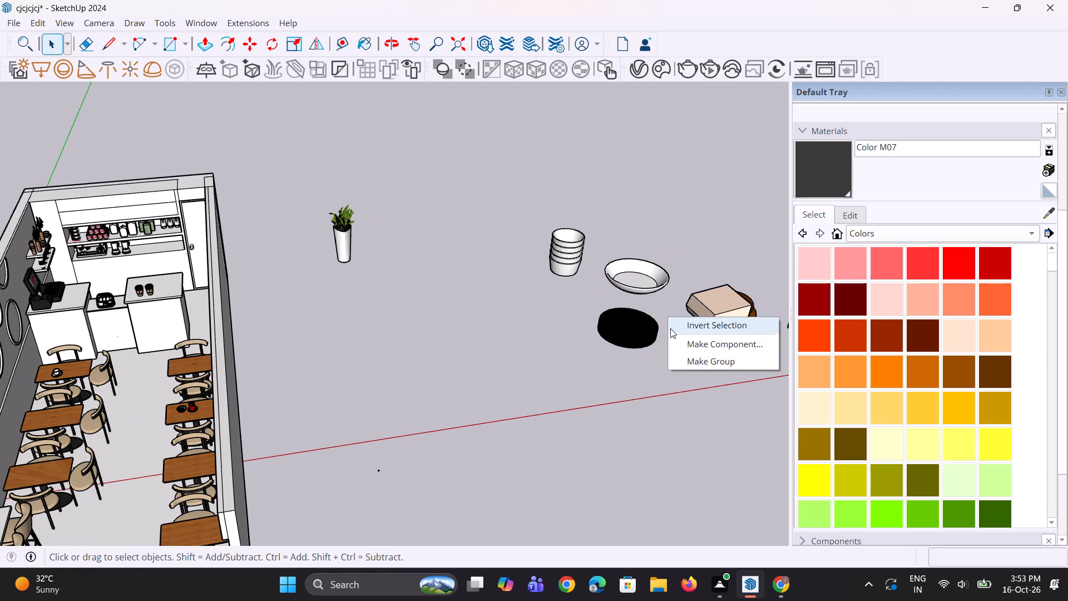
left_click(599, 362)
left_click(735, 328)
right_click(718, 317)
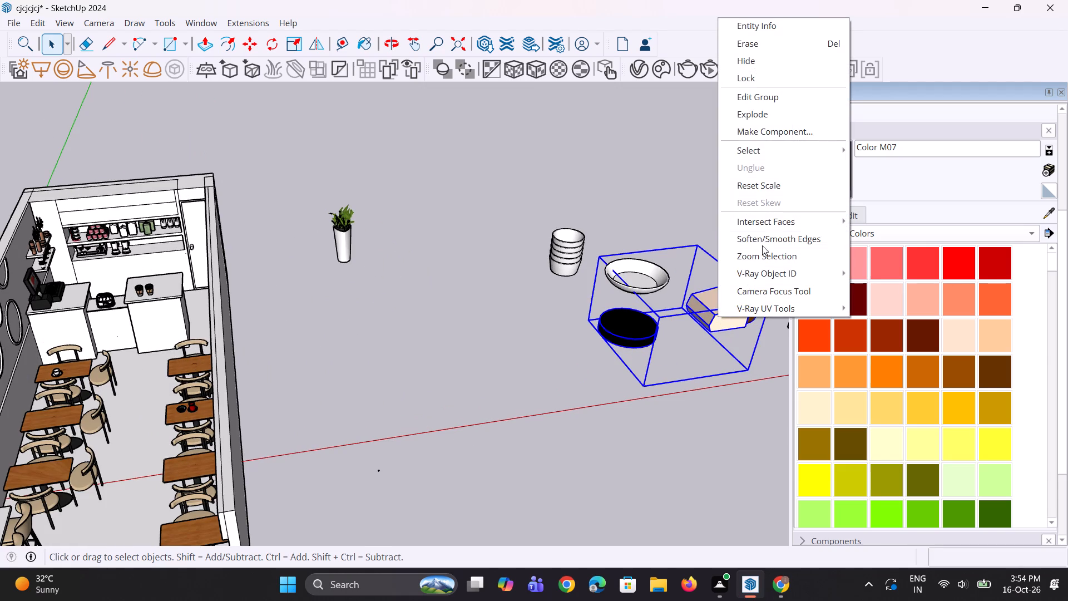
left_click(769, 116)
double_click(418, 497)
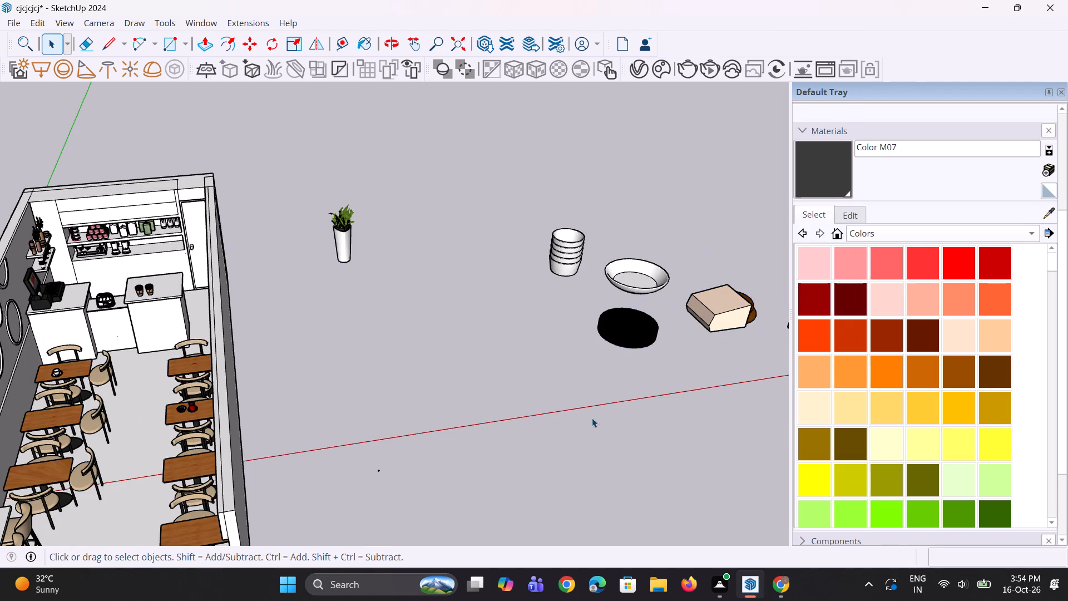
Explode the nested group still joining the black disc and the doughnut box into loose geometry.
left_click(715, 307)
right_click(687, 324)
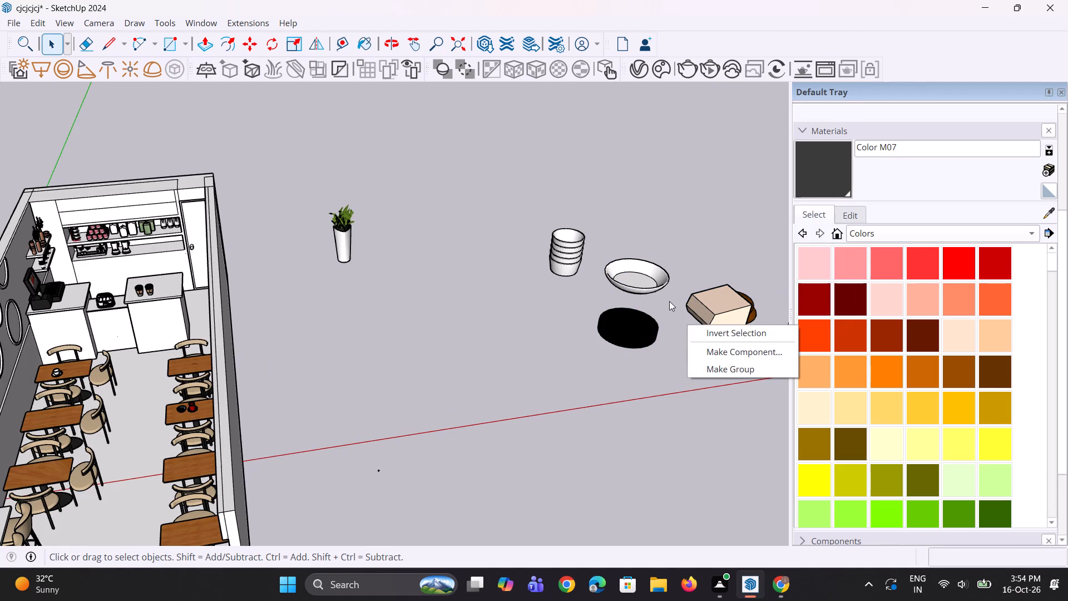
key("space")
left_click(587, 368)
left_click(635, 327)
right_click(635, 327)
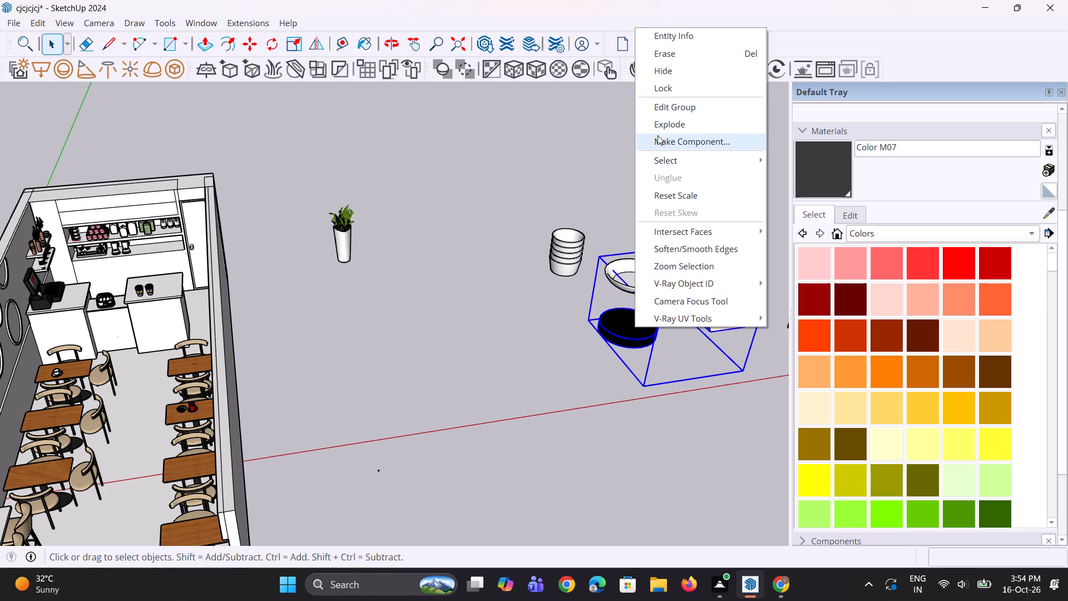
left_click(682, 118)
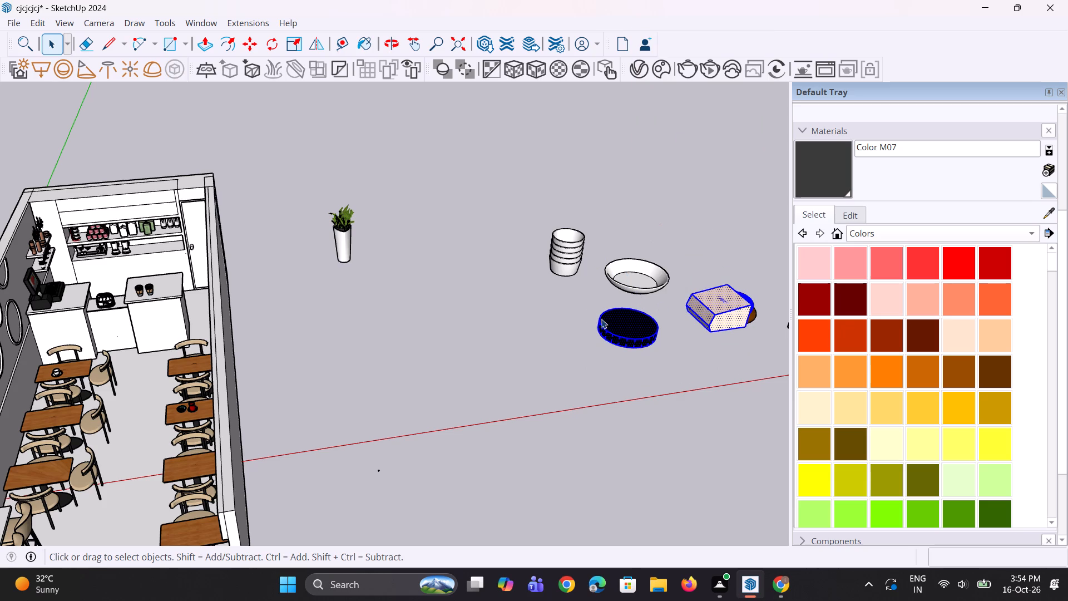
left_click(570, 338)
Delete the black disc and the white plate from the spare props outside the café.
scroll(487, 243, "down", 4)
middle_click_drag(510, 265, 528, 326)
scroll(598, 259, "up", 2)
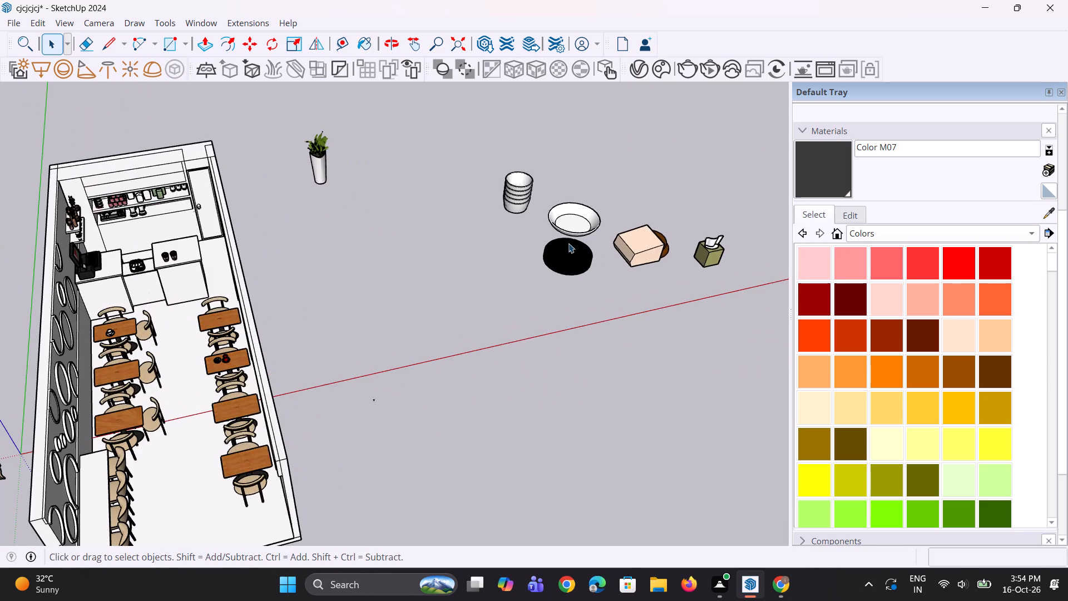
left_click(560, 264)
scroll(570, 269, "up", 3)
key("Delete")
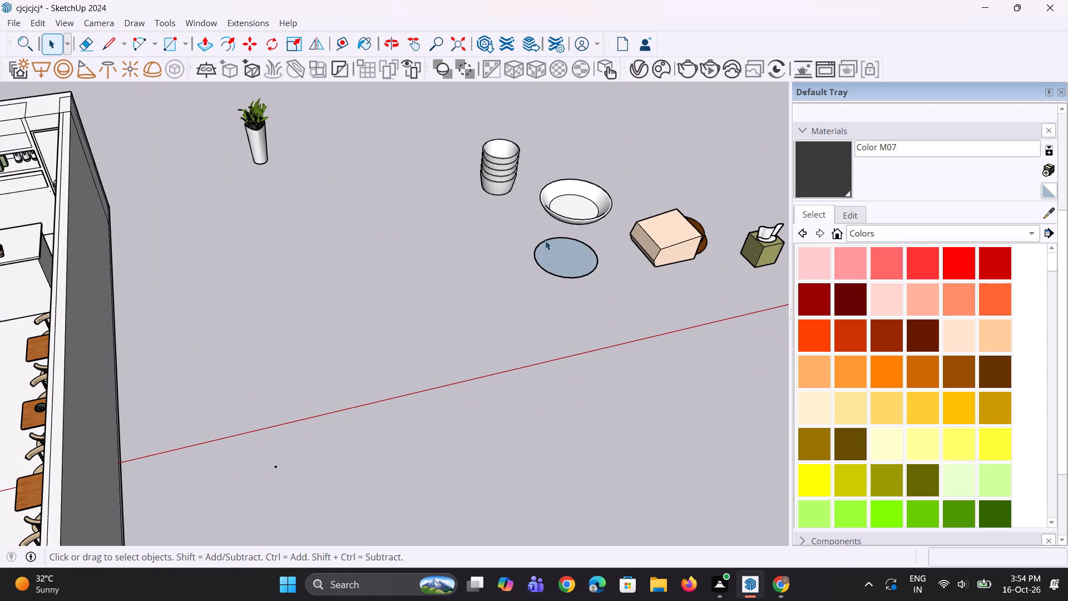
left_click_drag(526, 230, 597, 304)
key("Delete")
left_click_drag(537, 162, 619, 321)
key("Delete")
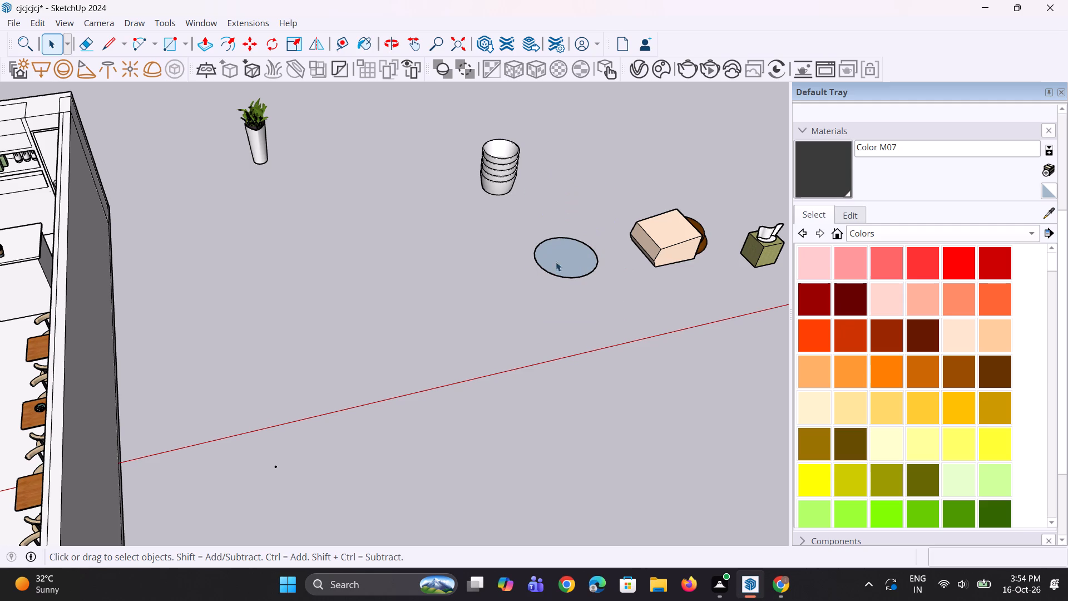
left_click_drag(533, 216, 619, 336)
key("Delete")
Group the loose geometry of the doughnut box together with its doughnuts.
left_click_drag(596, 187, 689, 298)
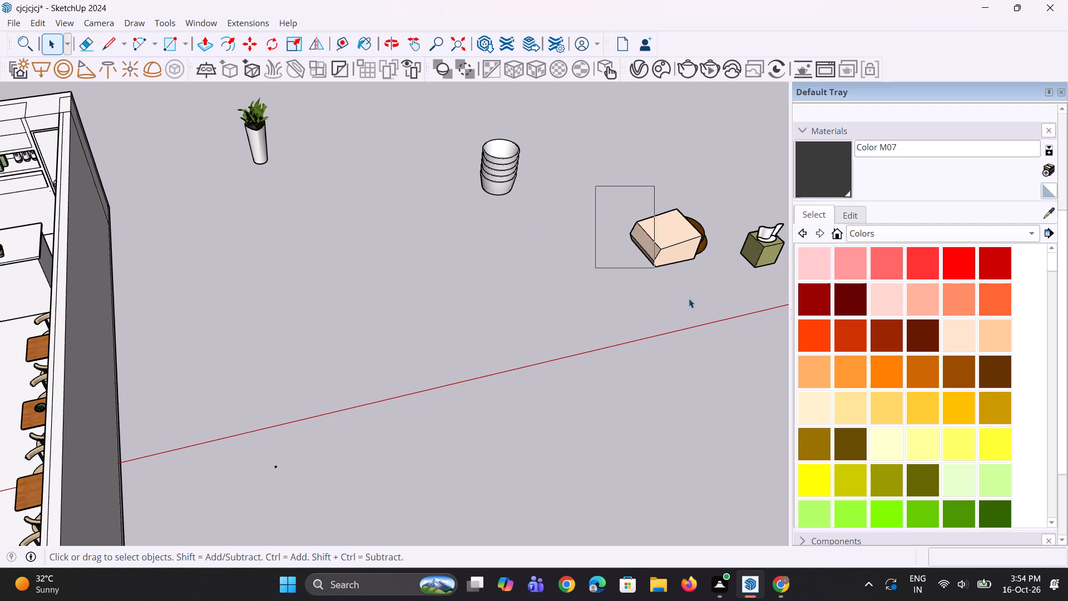
left_click_drag(689, 298, 729, 329)
right_click(682, 259)
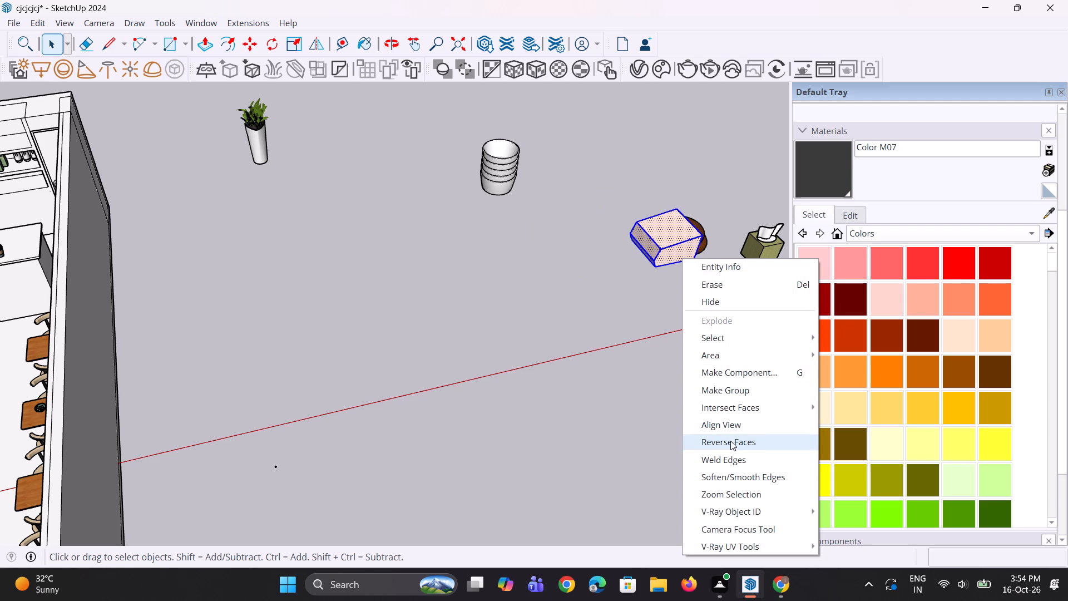
left_click(720, 385)
Move the doughnut box group about 43' 8 11/16" into the café, to the table with the tea glass.
key("m")
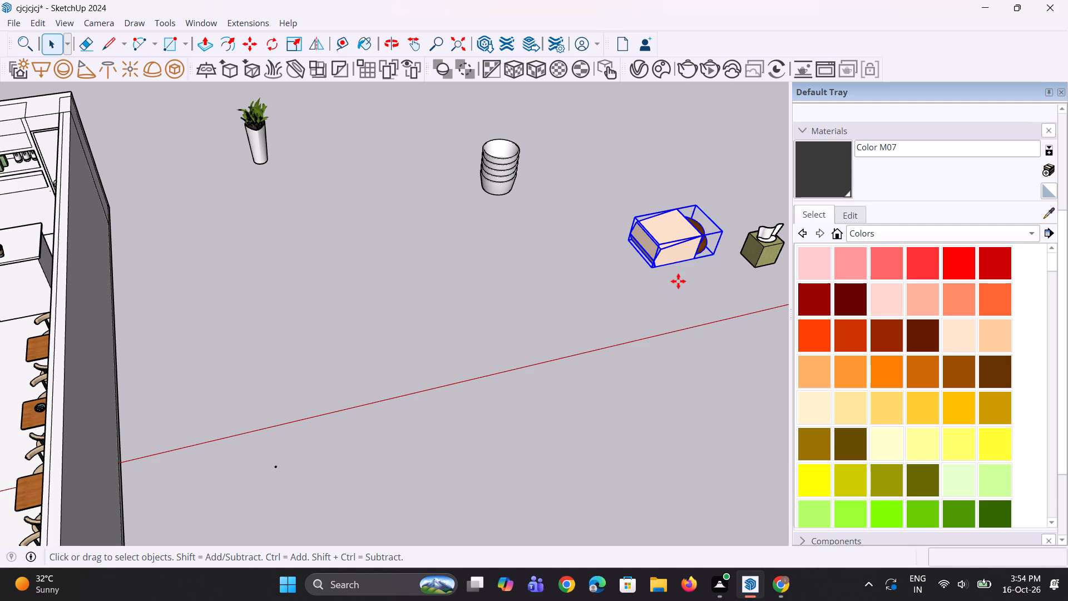
left_click(646, 274)
scroll(674, 309, "down", 9)
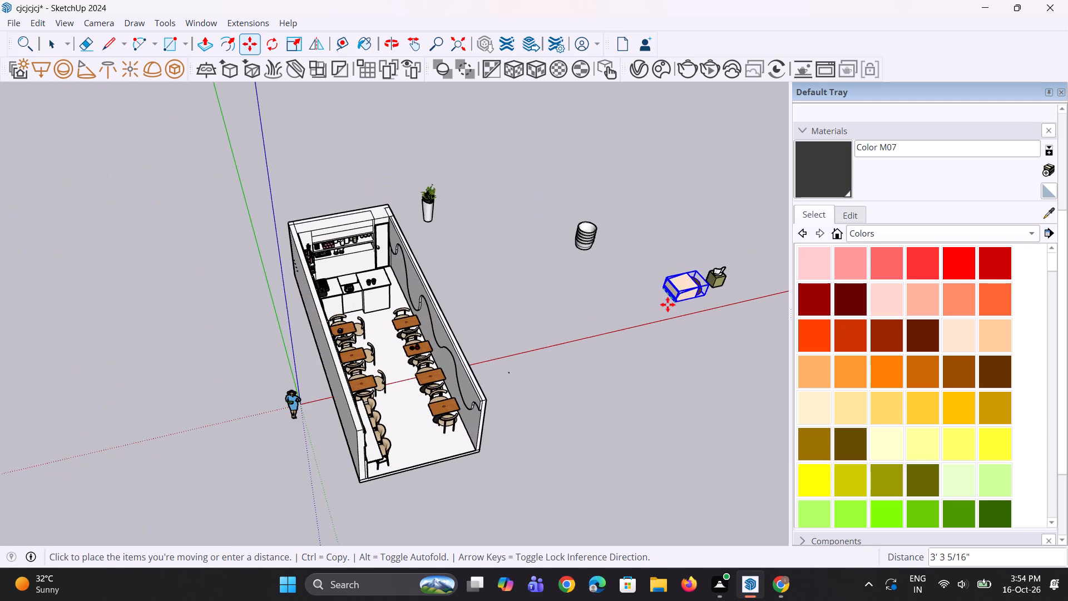
scroll(420, 372, "up", 17)
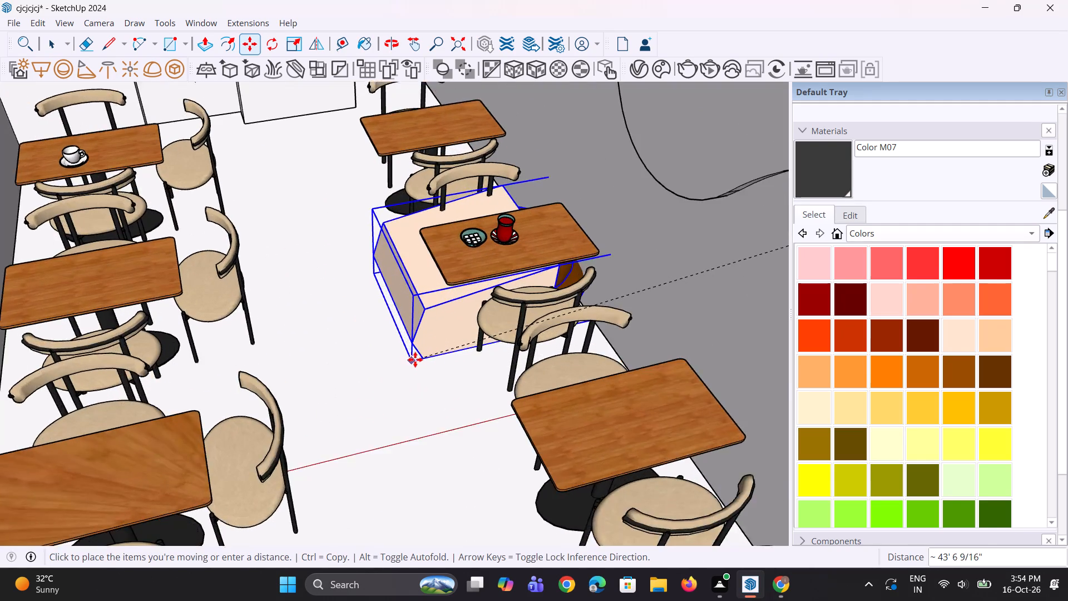
scroll(415, 359, "up", 2)
left_click(389, 340)
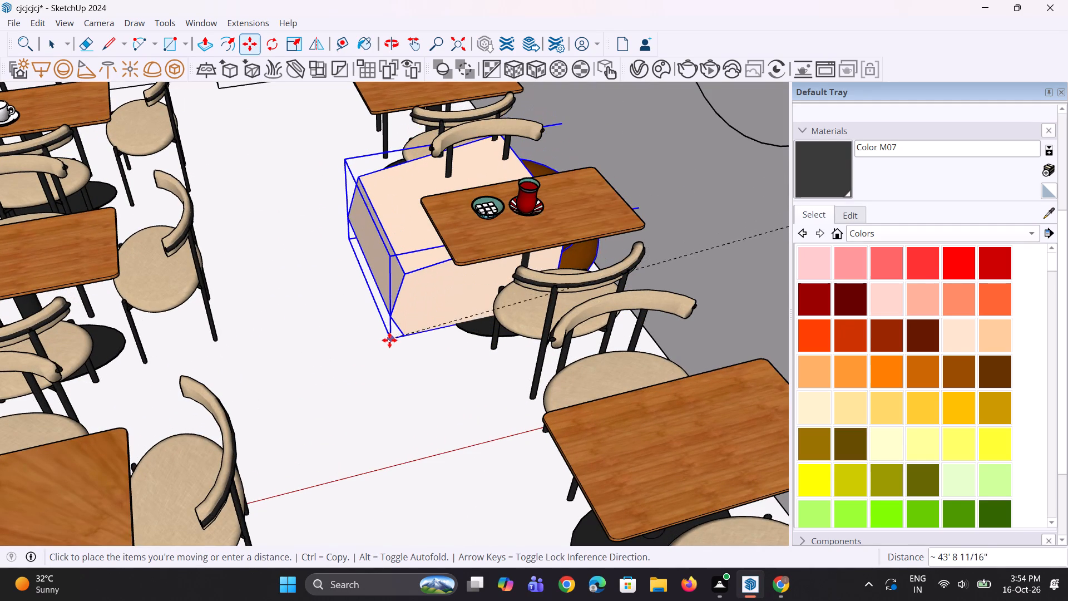
Scale the doughnut box group down uniformly to about 0.18.
key("s")
scroll(377, 290, "down", 9)
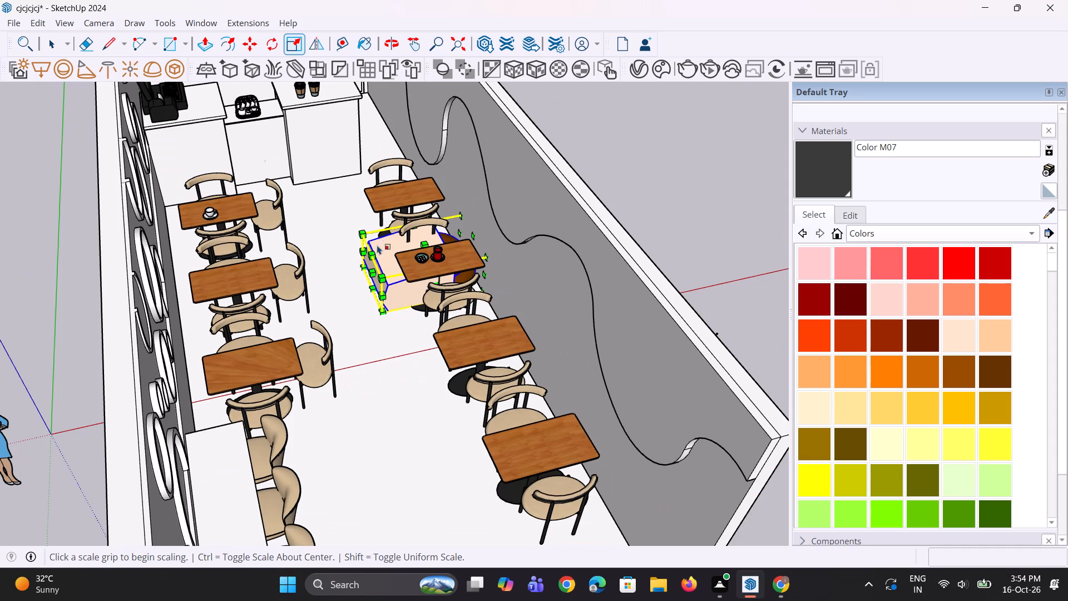
left_click(363, 235)
left_click(453, 302)
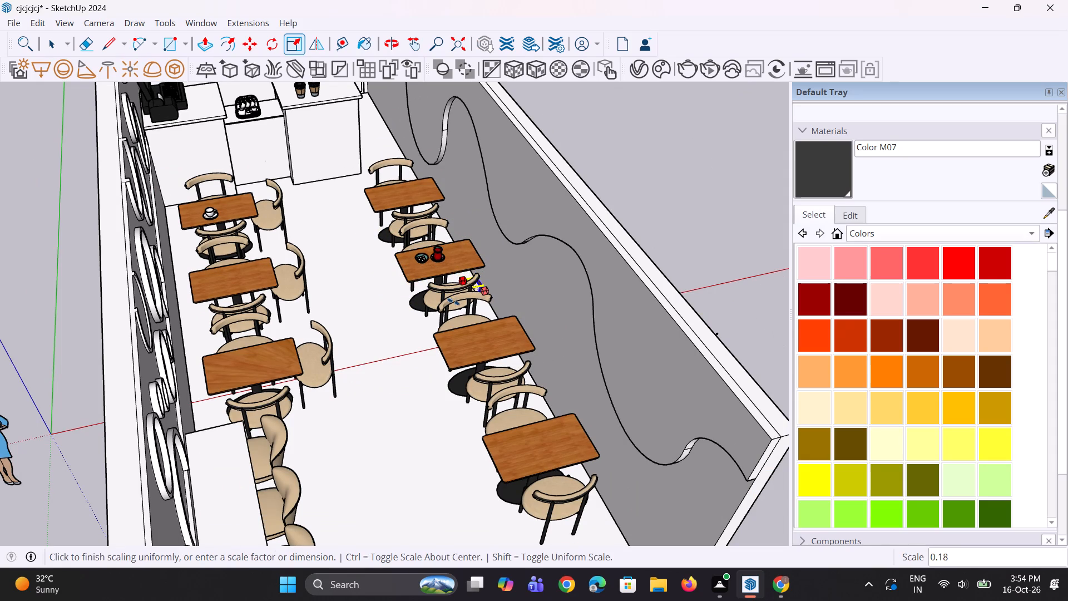
Move the reduced doughnut box group about 8' 6" out past the curved wall, onto clear ground.
middle_click_drag(498, 298, 449, 343)
scroll(495, 273, "up", 15)
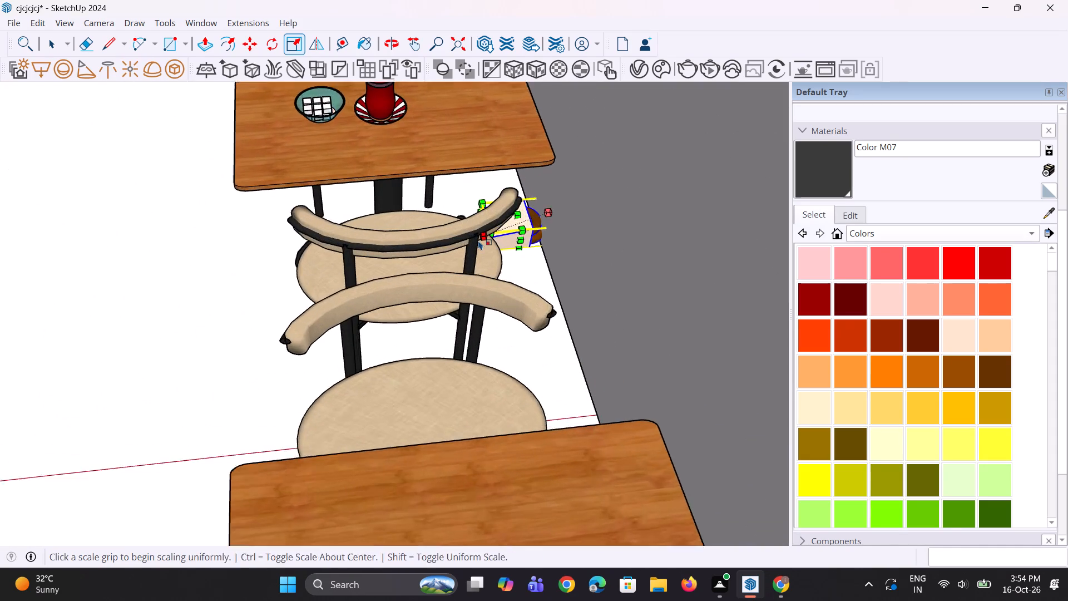
scroll(478, 240, "up", 2)
key("m")
left_click(493, 254)
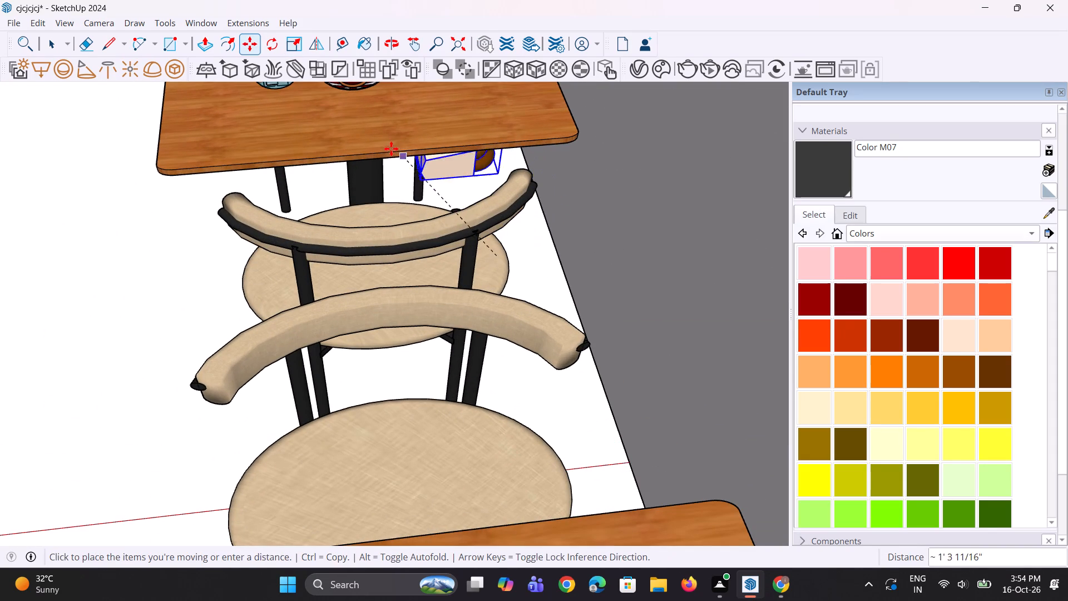
scroll(355, 285, "down", 2)
scroll(368, 174, "up", 2)
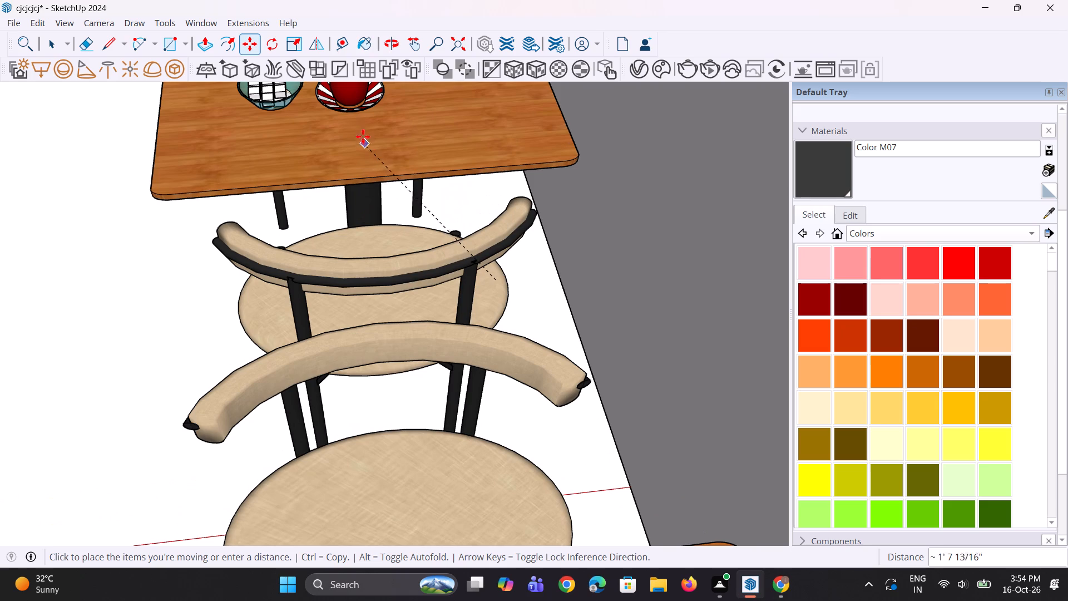
scroll(337, 284, "down", 14)
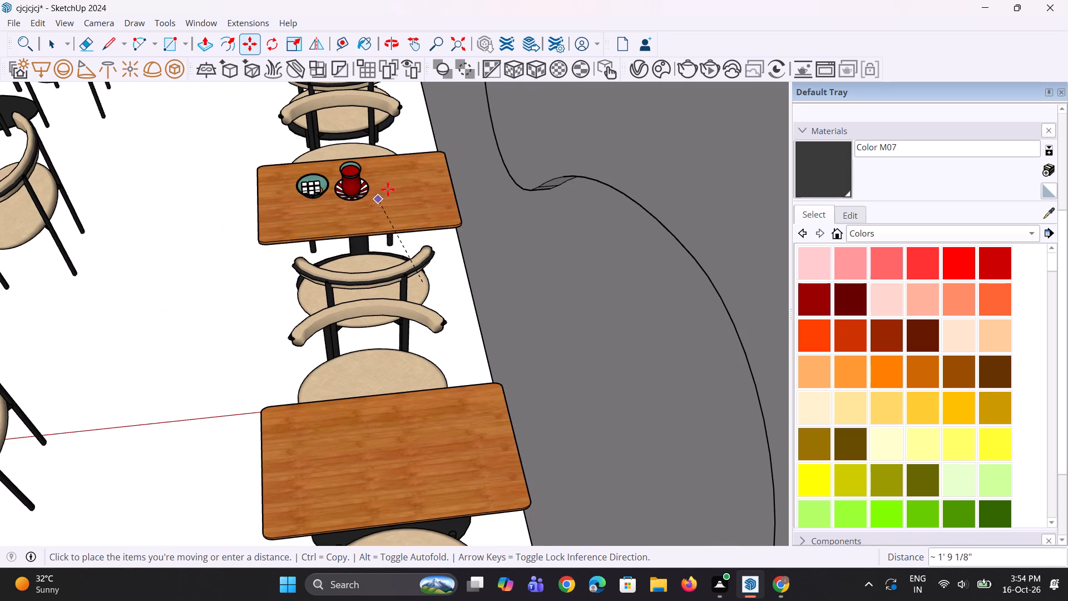
scroll(376, 317, "down", 9)
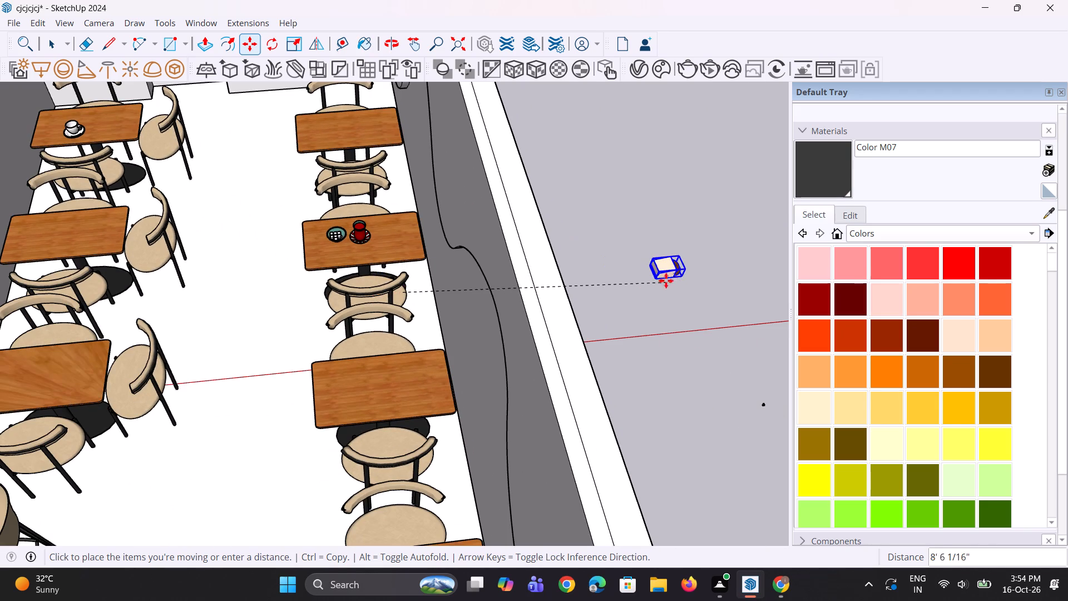
left_click(657, 279)
Move the doughnut box group by its base corner about 10' 9 7/16" to the tabletop with the tea glass.
scroll(678, 269, "up", 7)
left_click(665, 267)
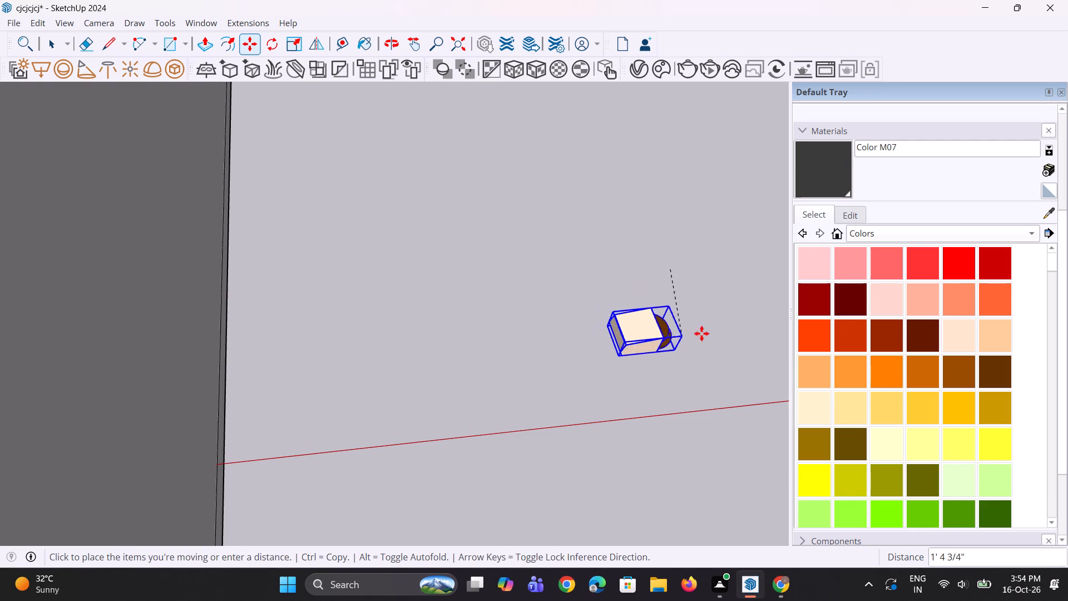
scroll(702, 333, "down", 10)
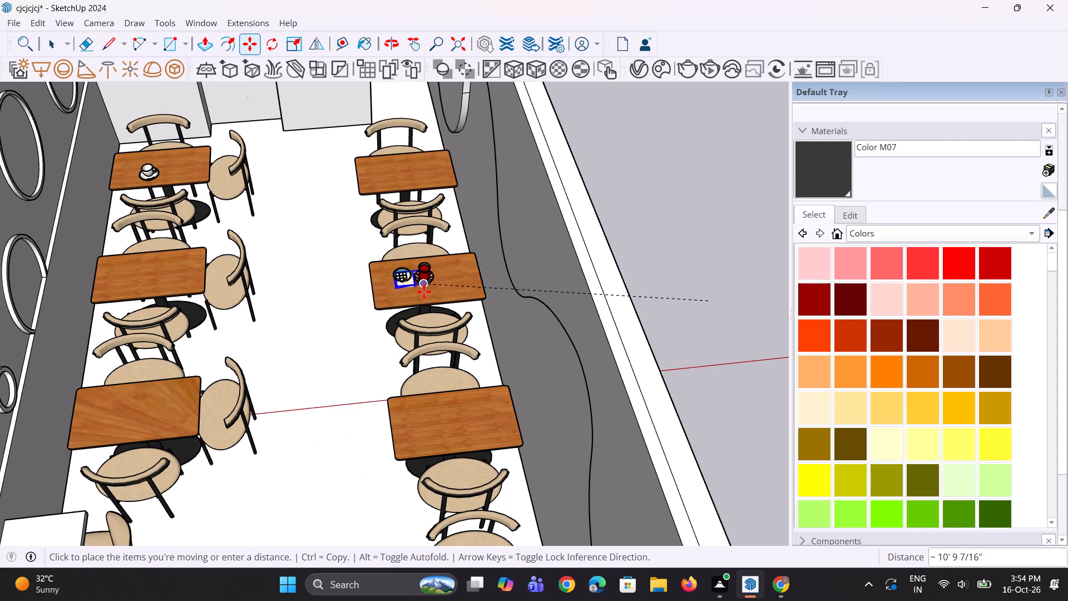
left_click(423, 295)
Raise the doughnut box group about 4 7/8" so that it stands on the tabletop.
scroll(423, 297, "up", 12)
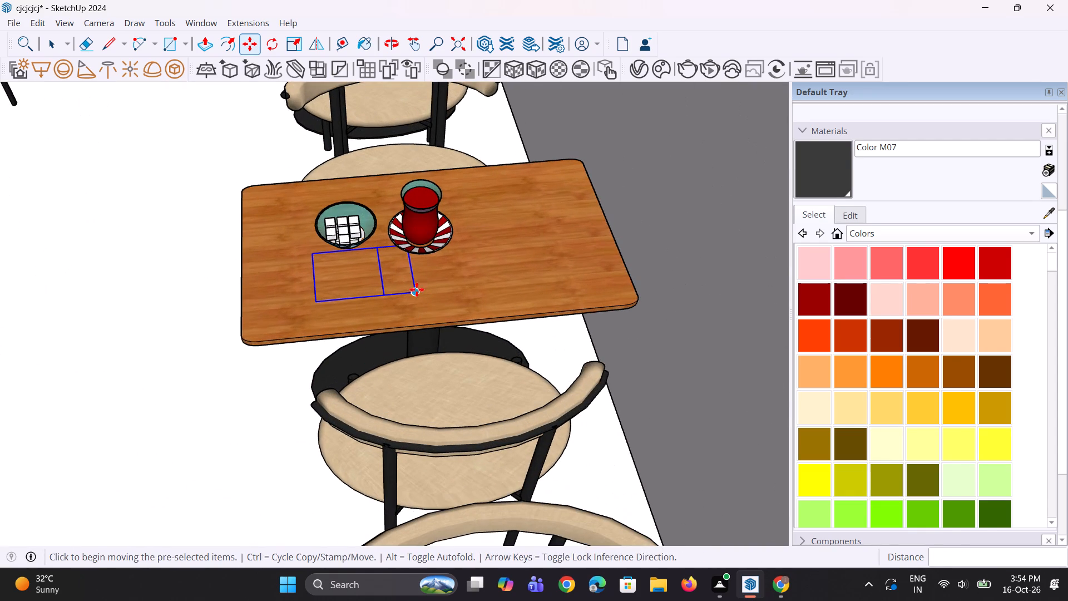
left_click(416, 289)
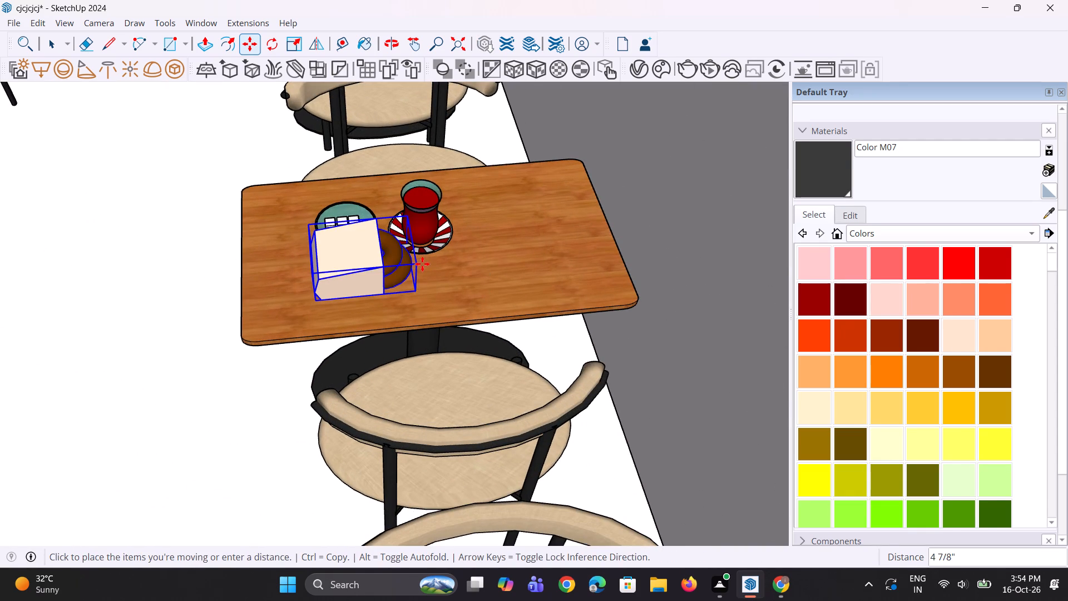
left_click(422, 264)
Move the doughnut box group about 1' 5 5/8" across the tabletop toward the curved wall, clear of the tea glass.
middle_click_drag(408, 317, 408, 322)
scroll(411, 299, "up", 1)
left_click(417, 295)
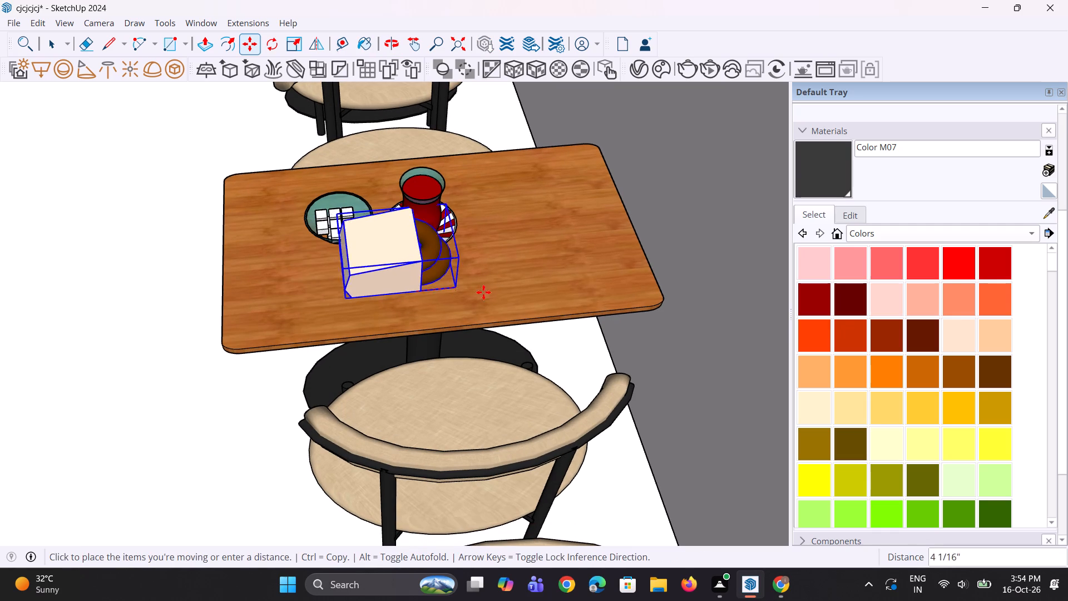
left_click(586, 276)
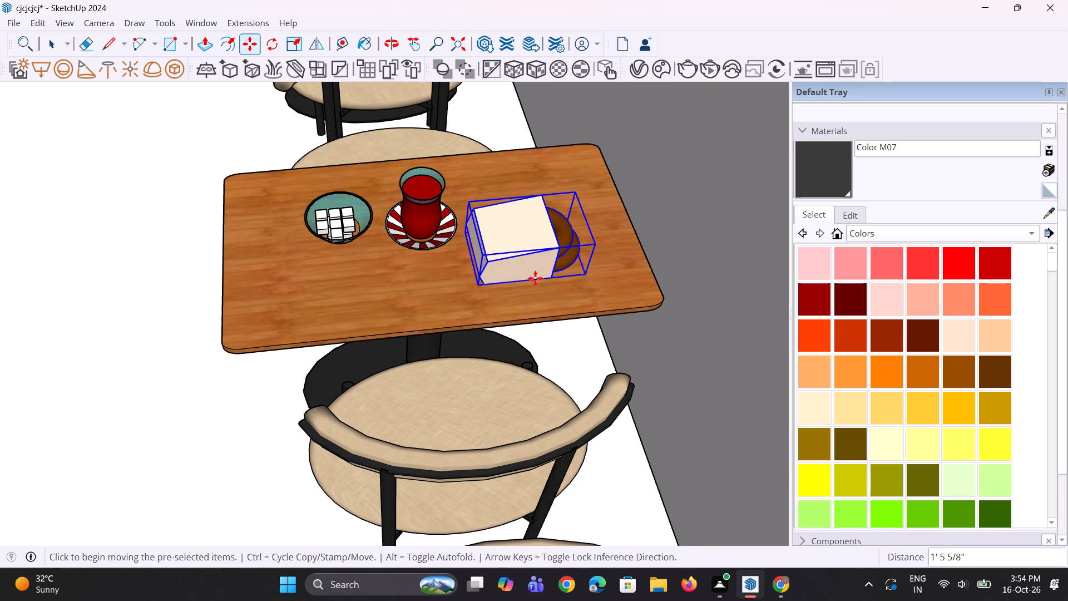
middle_click_drag(505, 278, 482, 293)
scroll(482, 293, "up", 3)
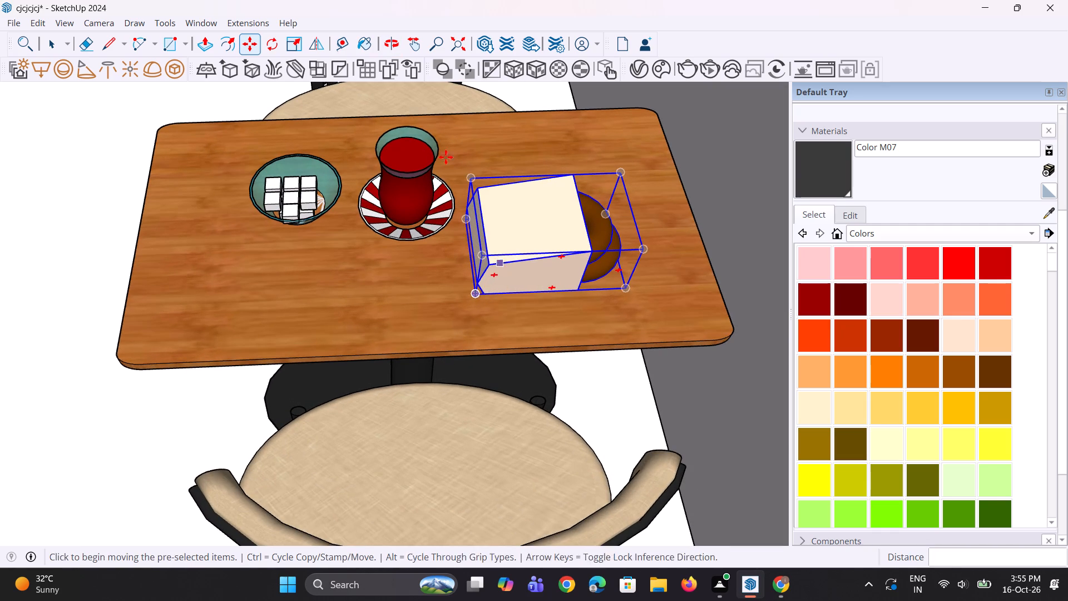
Rotate the doughnut box group about a centre outside the curved wall so its open doughnut side faces the near chair.
scroll(380, 193, "down", 3)
left_click(275, 40)
scroll(305, 213, "down", 11)
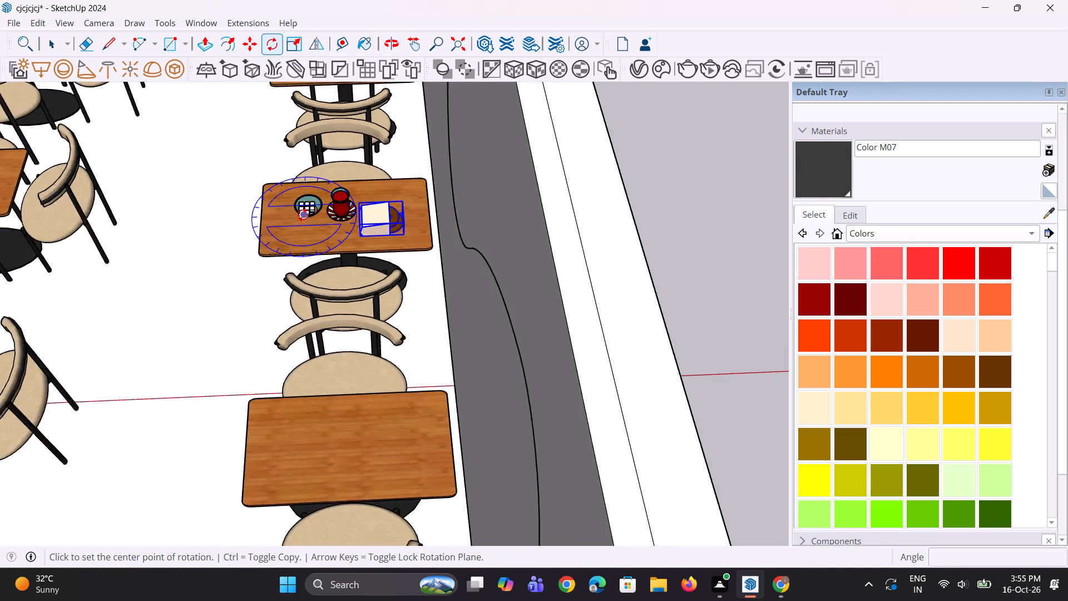
scroll(303, 215, "down", 4)
left_click(493, 238)
left_click(554, 238)
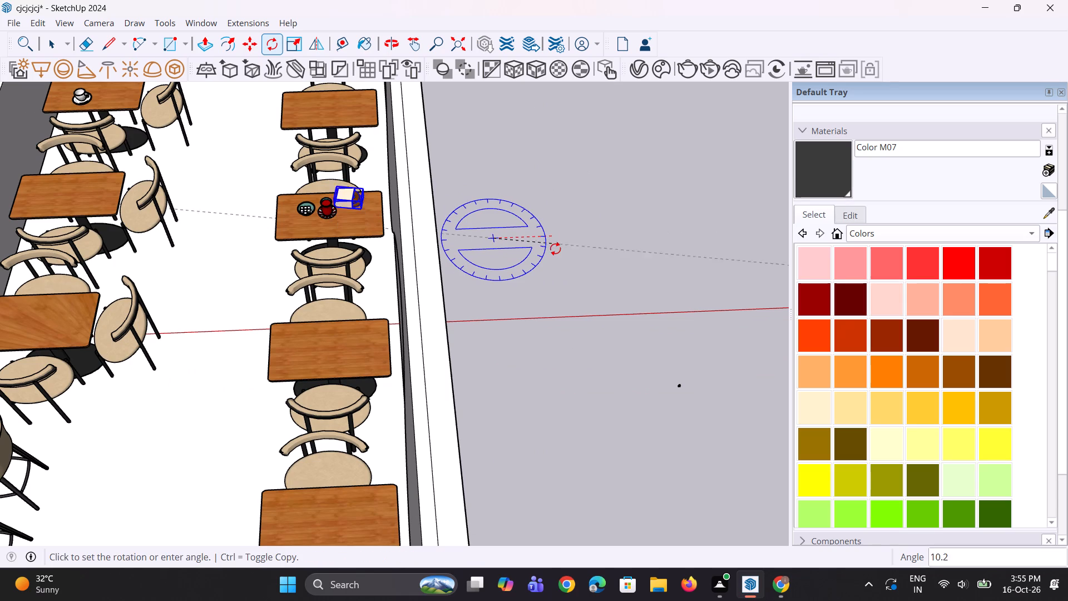
left_click(505, 280)
scroll(505, 294, "down", 5)
Move the rotated doughnut box group about 7' 6" back onto the tabletop, beside the tea glass.
key("m")
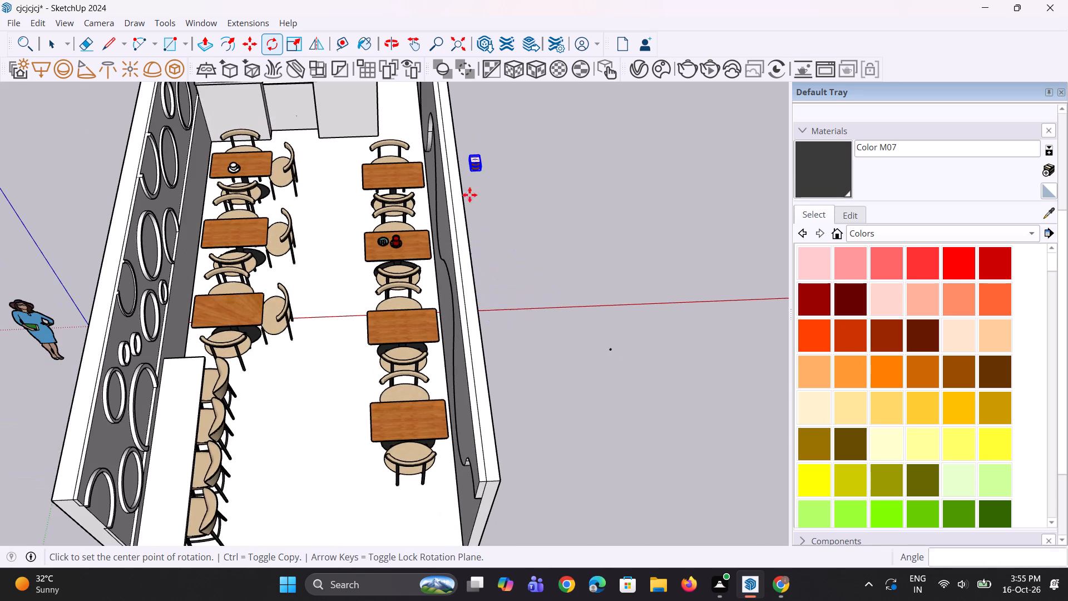
scroll(444, 155, "up", 2)
left_click(486, 173)
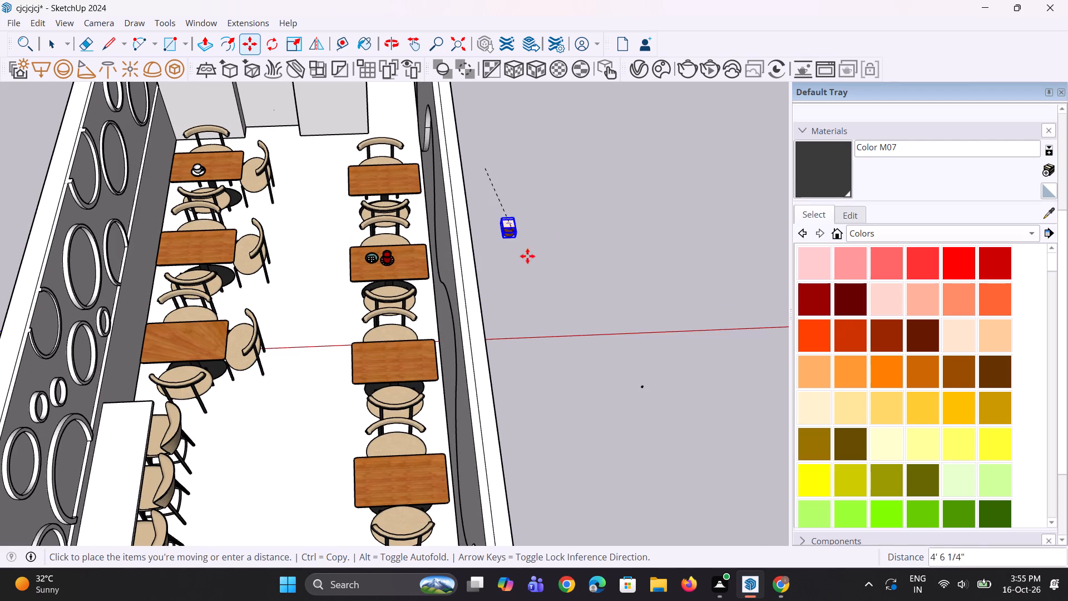
scroll(421, 281, "up", 10)
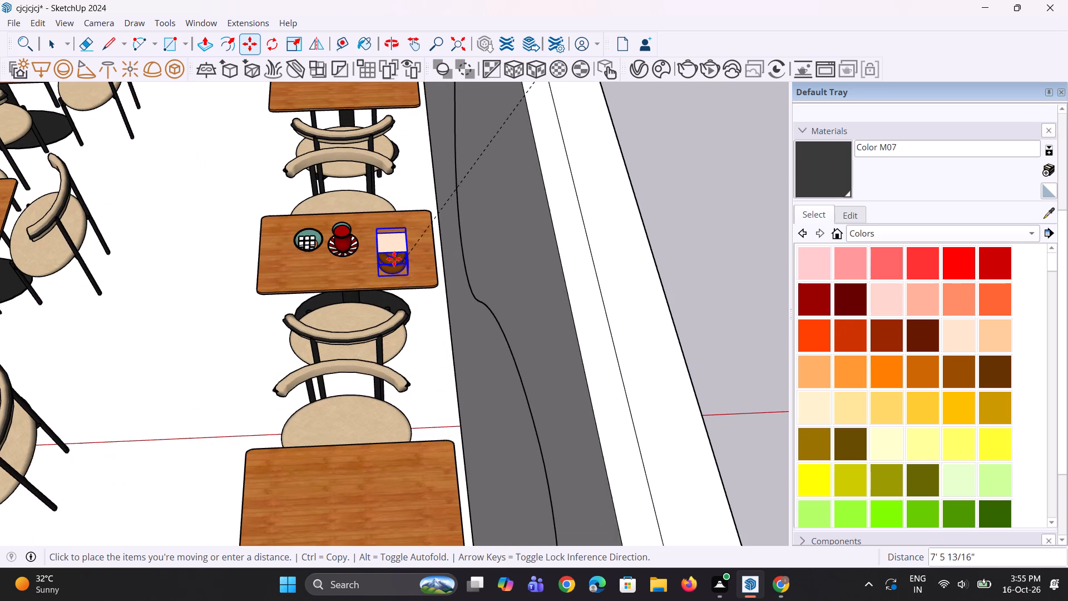
left_click(387, 251)
middle_click_drag(375, 257, 391, 263)
scroll(391, 263, "up", 1)
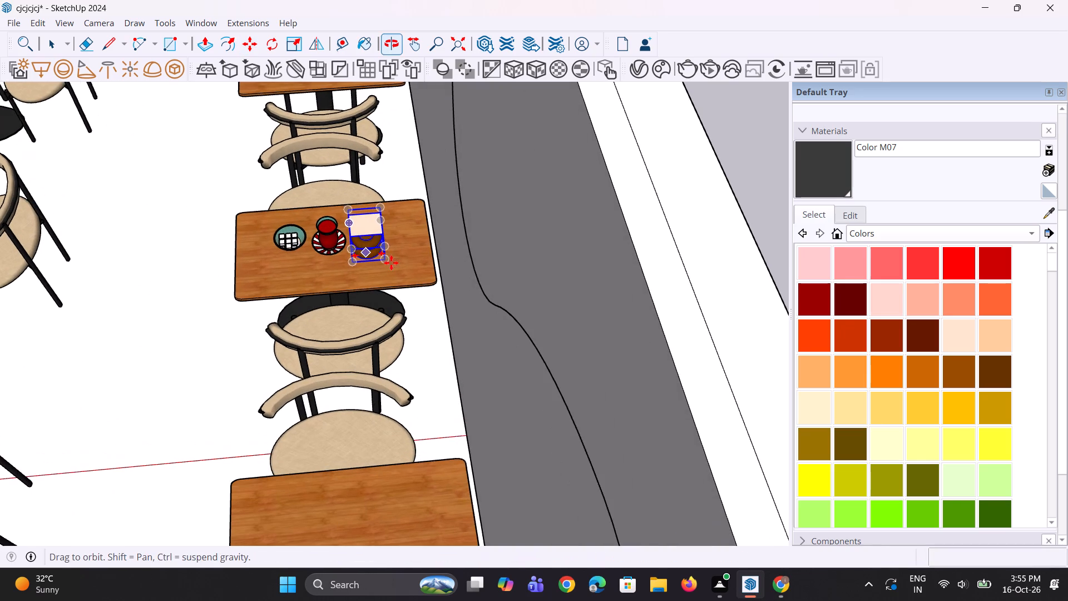
key("space")
key("space")
key("space")
left_click(750, 175)
Move the sugar bowl about 3 1/8" across the tabletop toward the near chair.
scroll(418, 251, "down", 3)
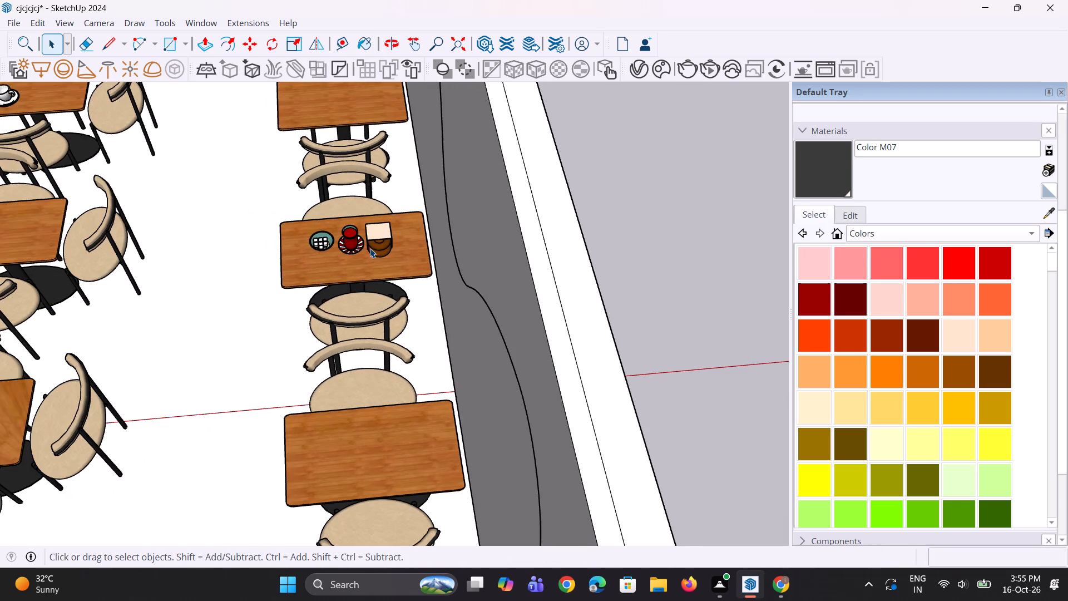
middle_click_drag(370, 248, 381, 247)
scroll(310, 247, "up", 2)
left_click(311, 247)
scroll(317, 253, "up", 4)
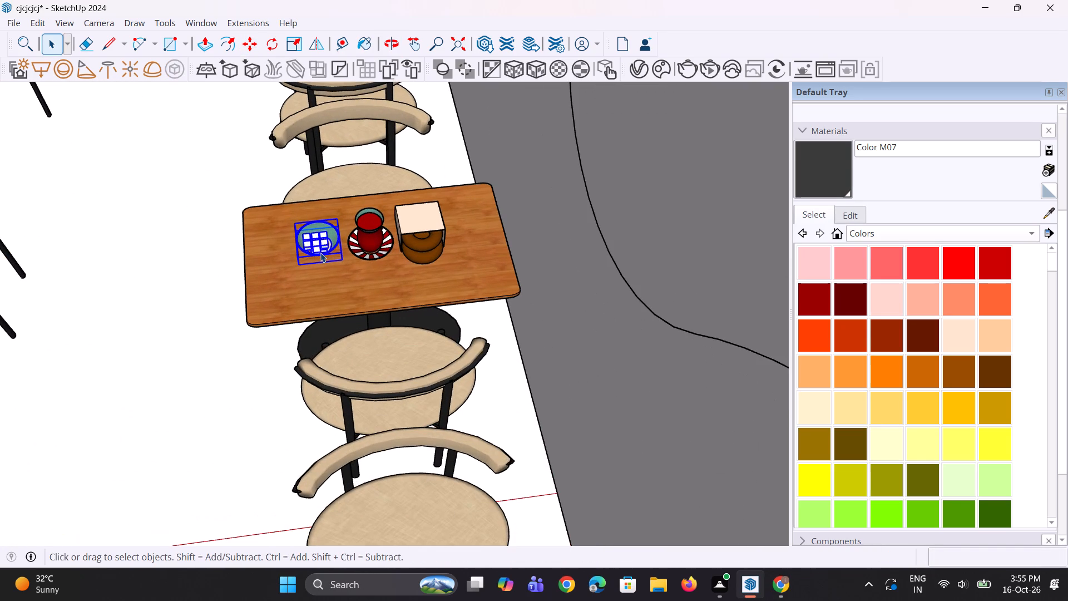
key("m")
left_click(338, 262)
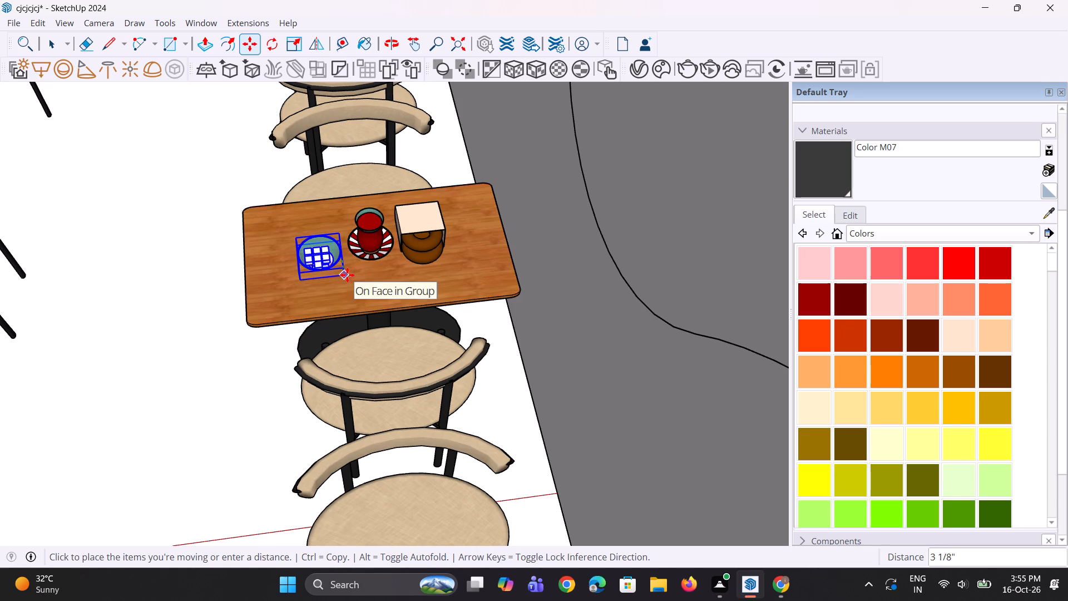
left_click(347, 275)
key("Escape")
scroll(346, 291, "down", 10)
key("Escape")
left_click(581, 227)
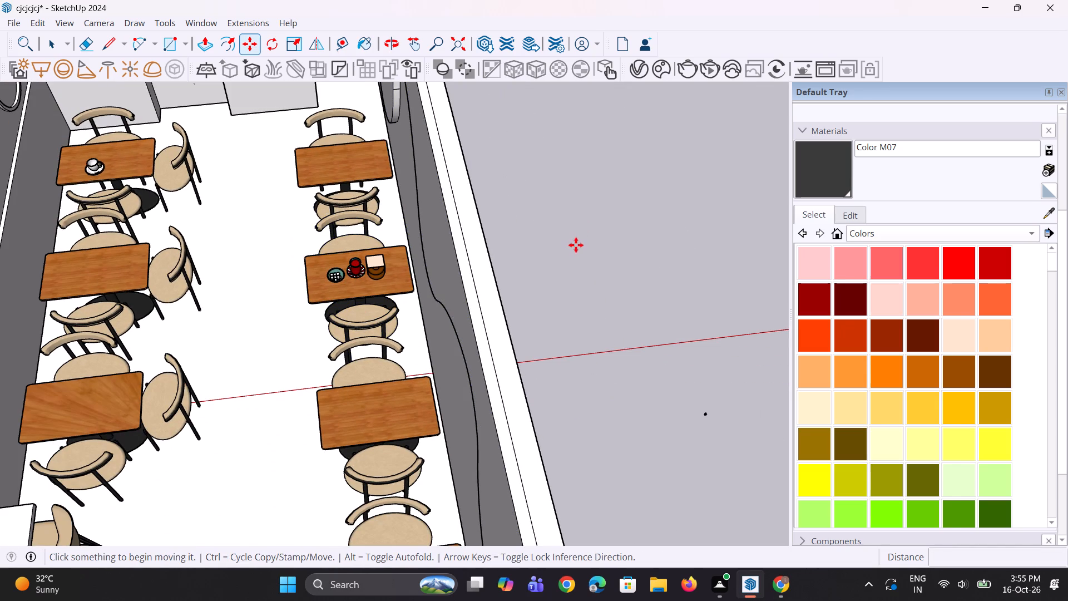
key("space")
key("space")
double_click(571, 260)
Delete the stack of white bowls standing on the ground outside the café.
middle_click_drag(382, 328, 379, 303)
scroll(358, 288, "down", 5)
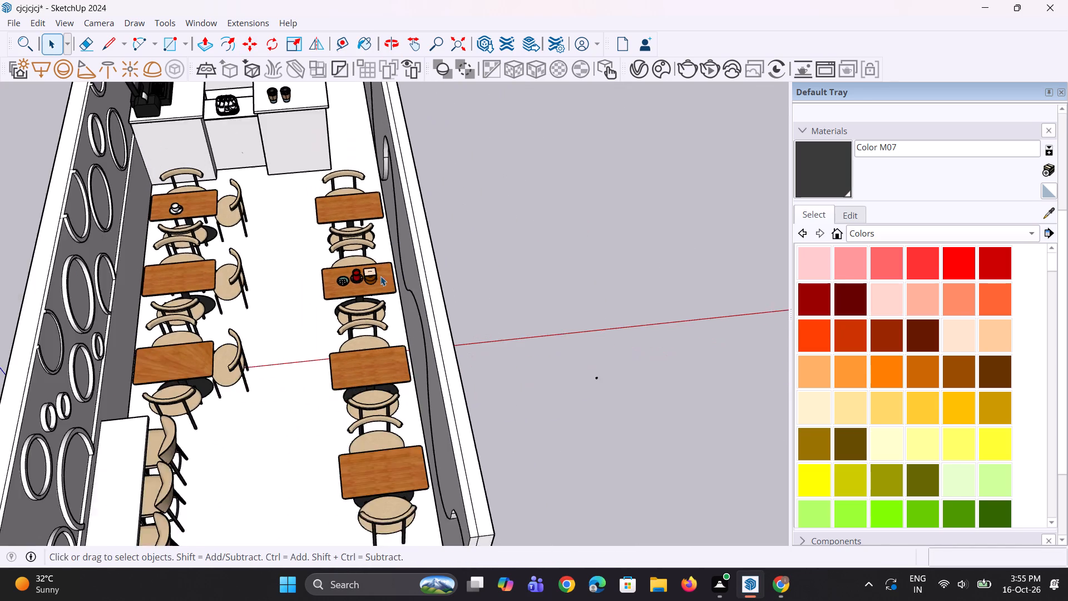
middle_click_drag(420, 293, 413, 277)
scroll(337, 249, "down", 9)
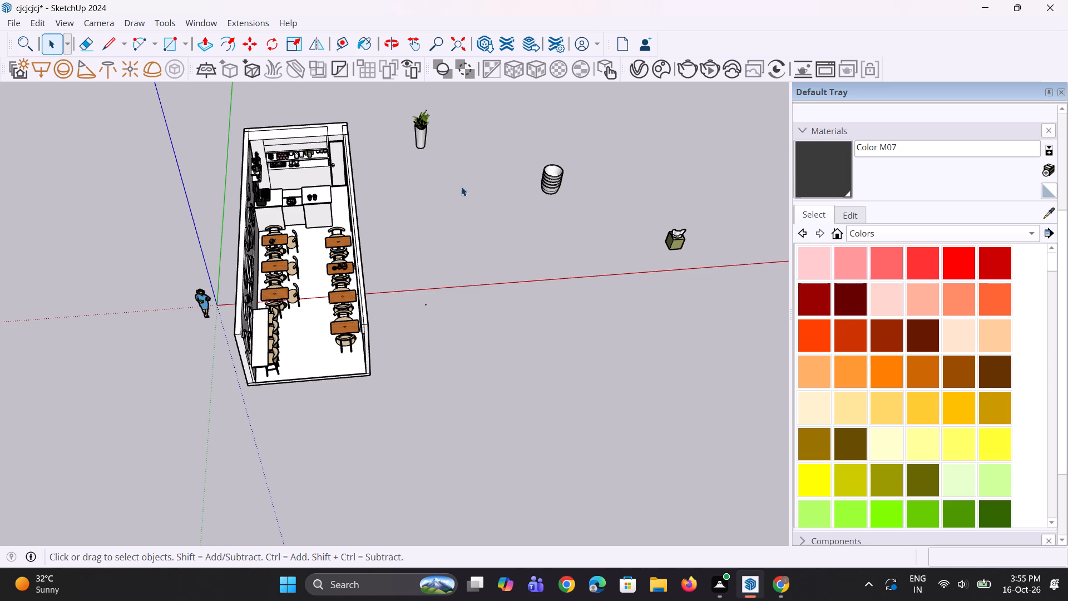
scroll(521, 175, "up", 5)
left_click_drag(517, 132, 644, 290)
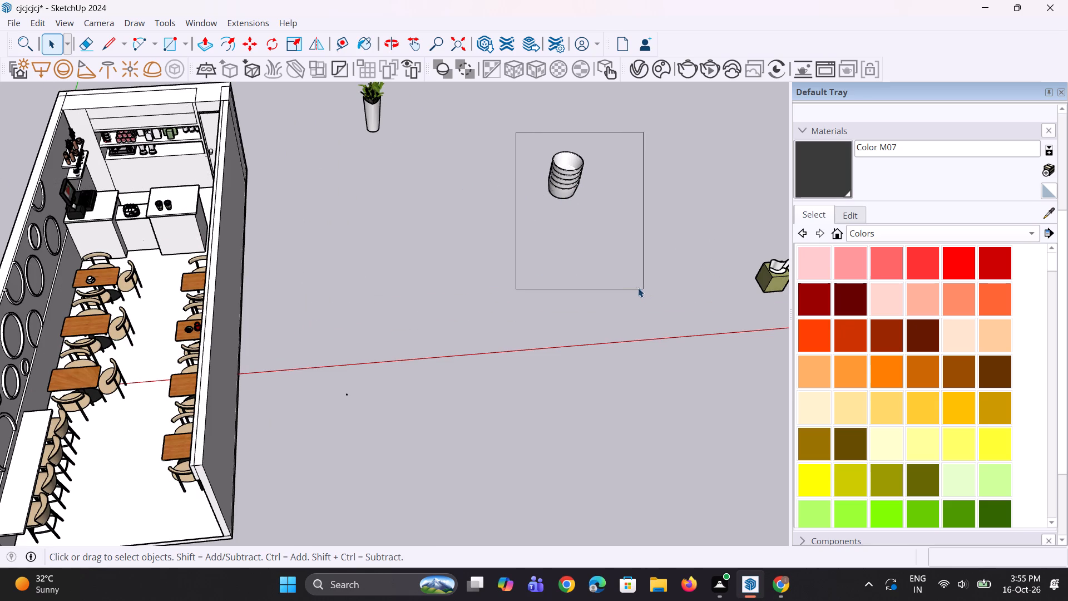
key("Delete")
Copy the tissue box by its base corner about 50' 8" from outside the café onto the empty tabletop next to the dressed one.
scroll(552, 311, "down", 5)
middle_click_drag(508, 285, 507, 259)
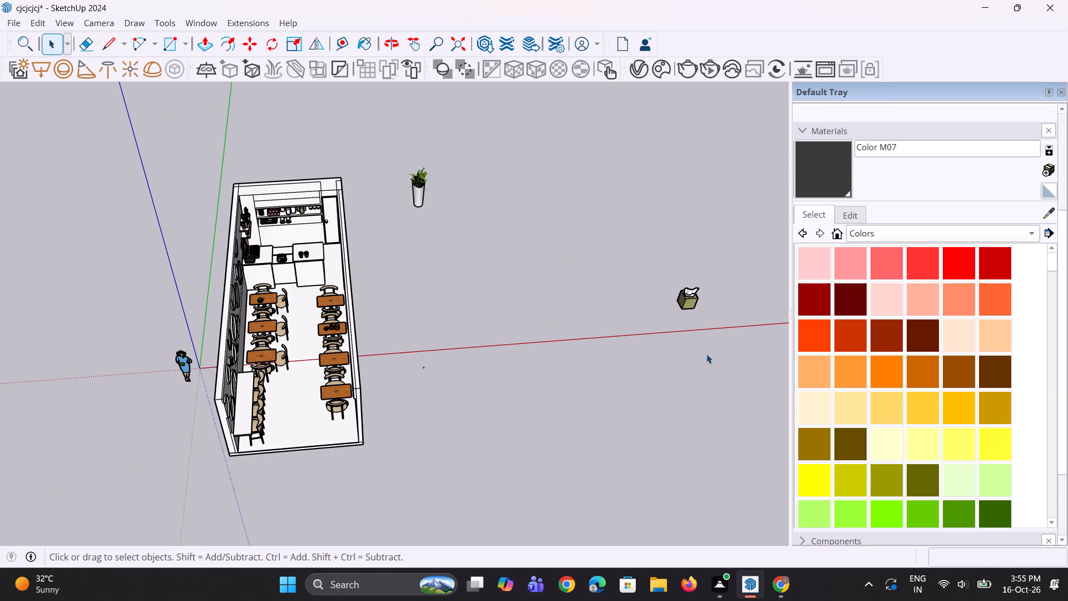
left_click(678, 298)
scroll(684, 308, "up", 2)
key("m")
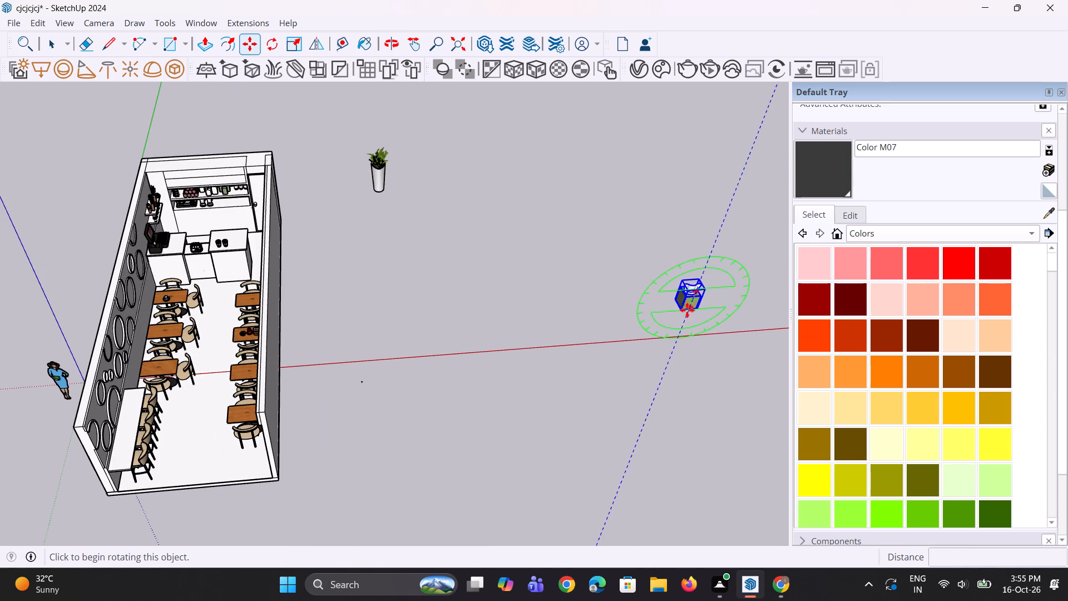
left_click_drag(686, 310, 648, 381)
scroll(533, 412, "down", 5)
scroll(231, 389, "up", 4)
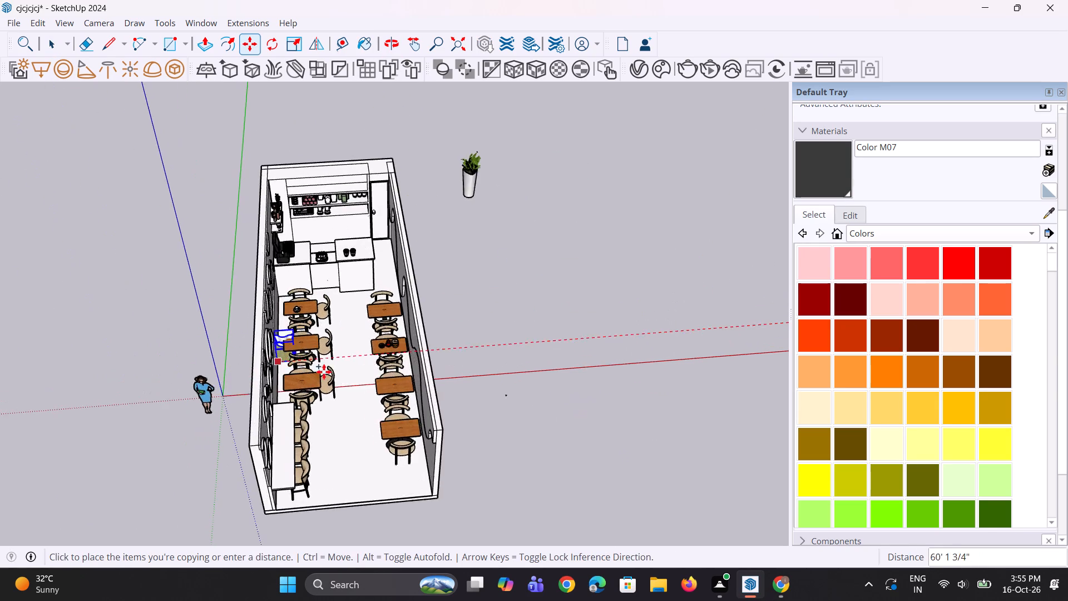
scroll(372, 376, "up", 4)
scroll(416, 361, "up", 7)
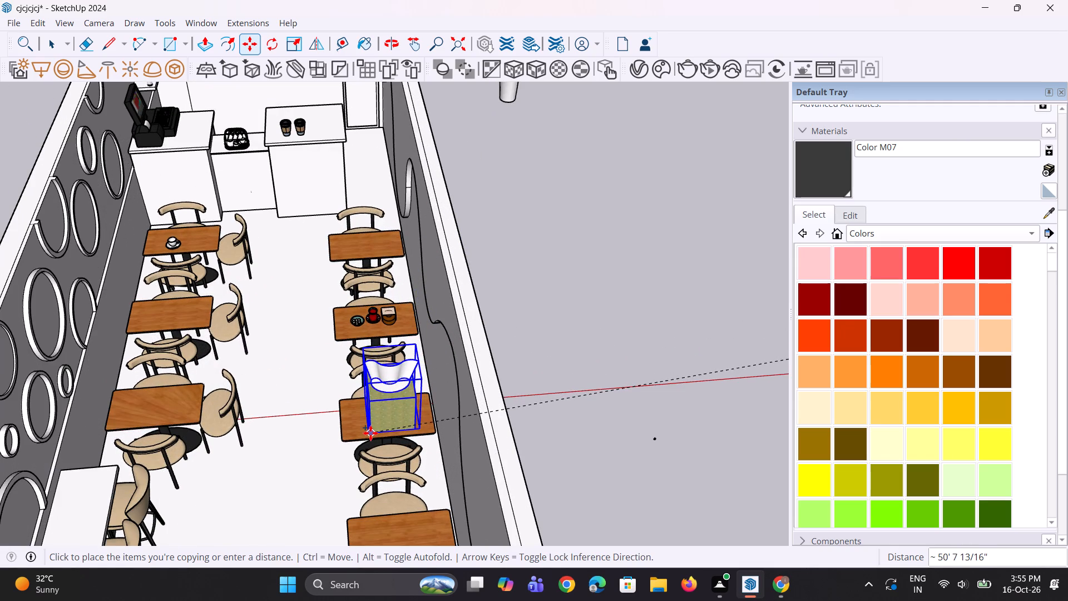
left_click(370, 433)
Scale the copied tissue box down uniformly until it suits the tabletop and the props on the neighbouring table.
scroll(377, 452, "up", 1)
middle_click_drag(377, 449, 387, 373)
key("s")
scroll(384, 331, "up", 1)
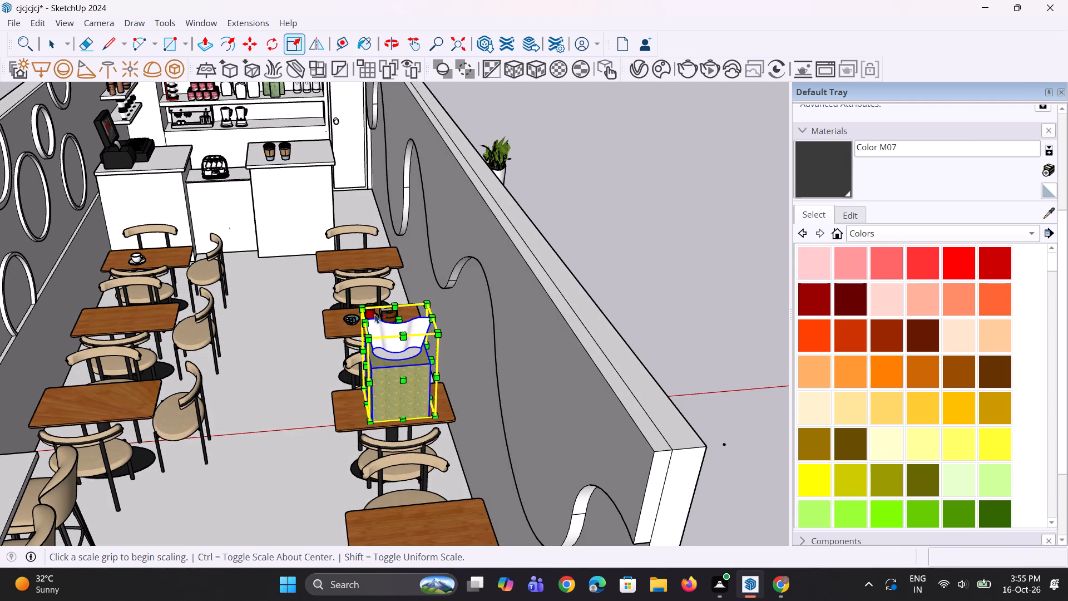
left_click(365, 308)
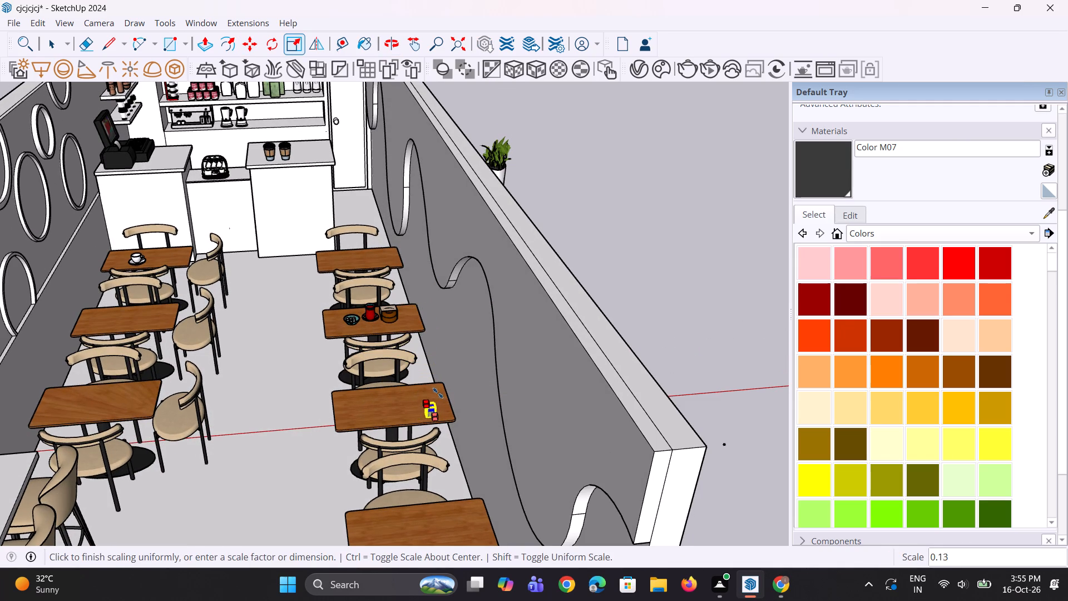
left_click(429, 381)
middle_click_drag(409, 433, 438, 482)
scroll(434, 460, "up", 7)
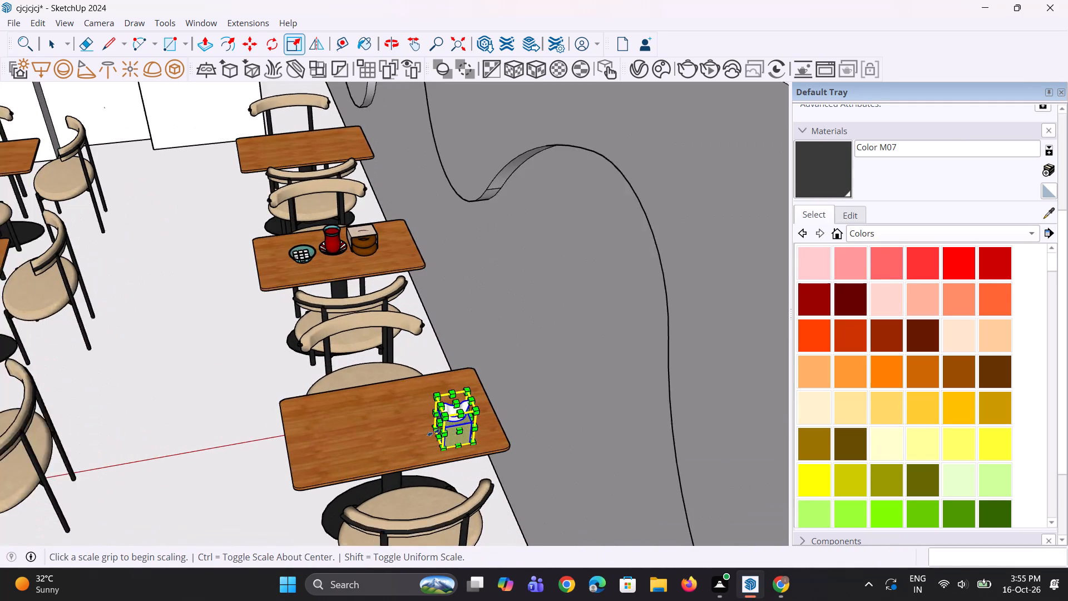
left_click(437, 393)
left_click(445, 399)
scroll(456, 458, "up", 1)
middle_click_drag(457, 459, 463, 469)
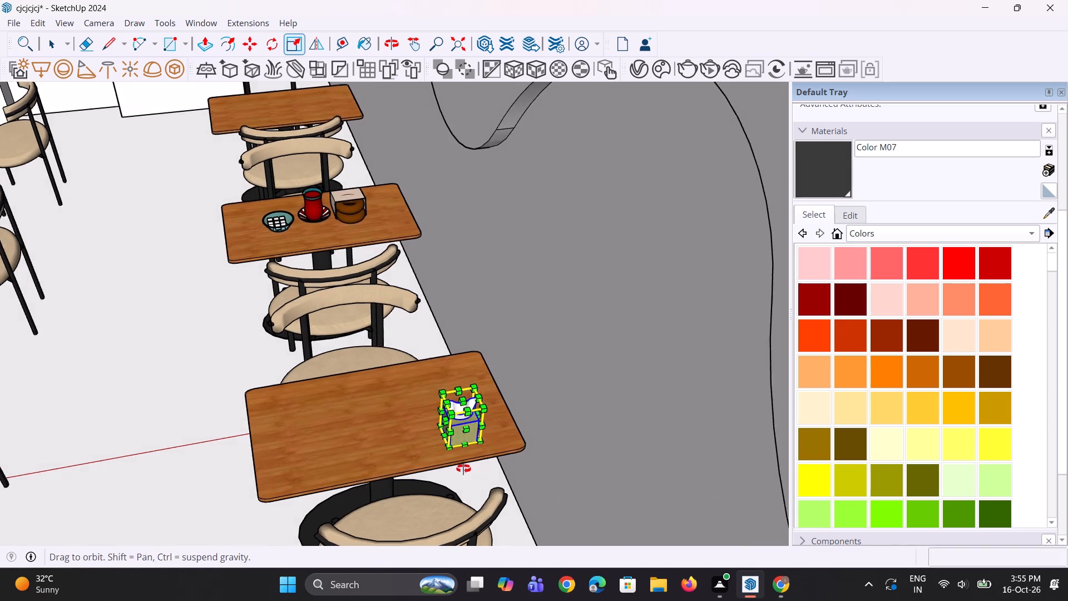
middle_click_drag(463, 469, 463, 470)
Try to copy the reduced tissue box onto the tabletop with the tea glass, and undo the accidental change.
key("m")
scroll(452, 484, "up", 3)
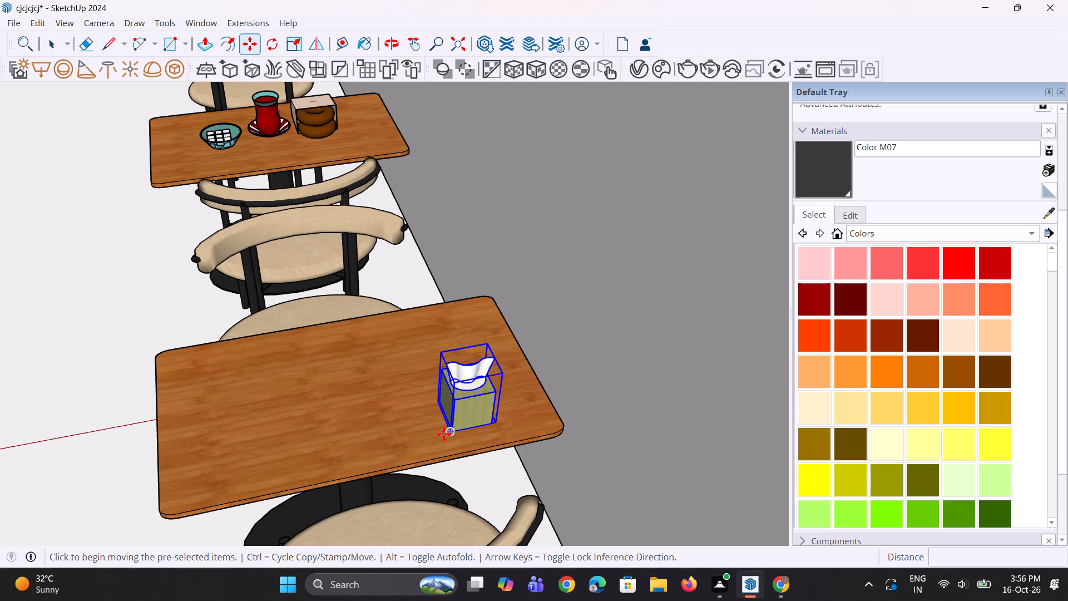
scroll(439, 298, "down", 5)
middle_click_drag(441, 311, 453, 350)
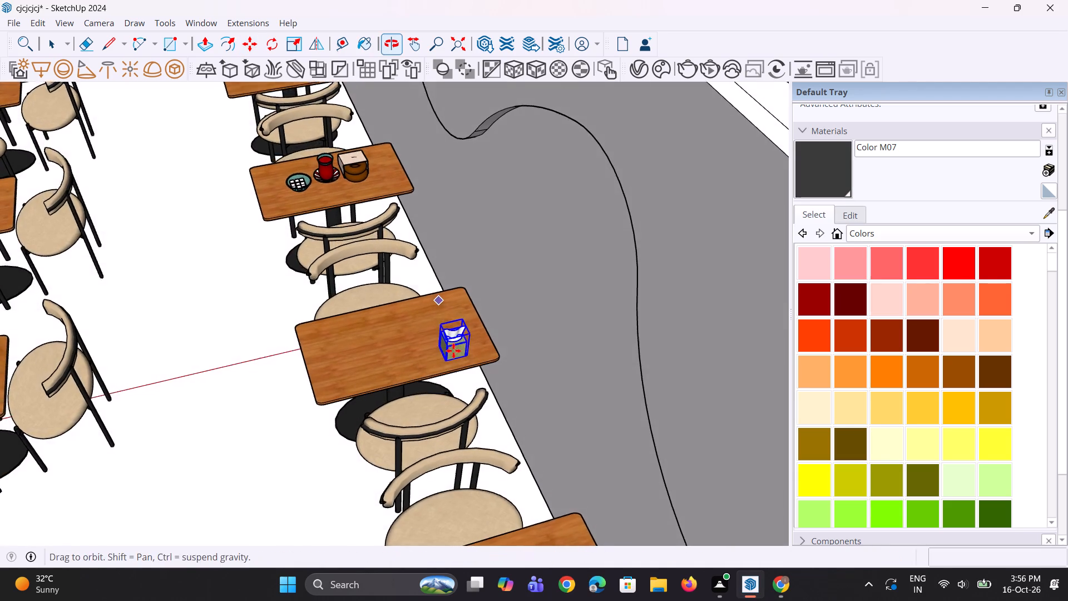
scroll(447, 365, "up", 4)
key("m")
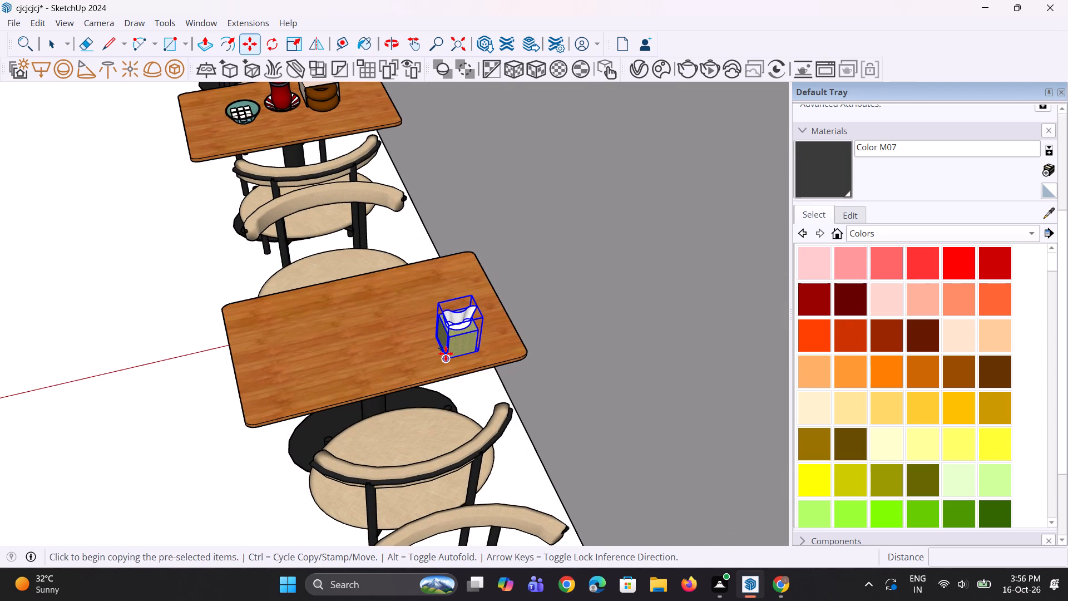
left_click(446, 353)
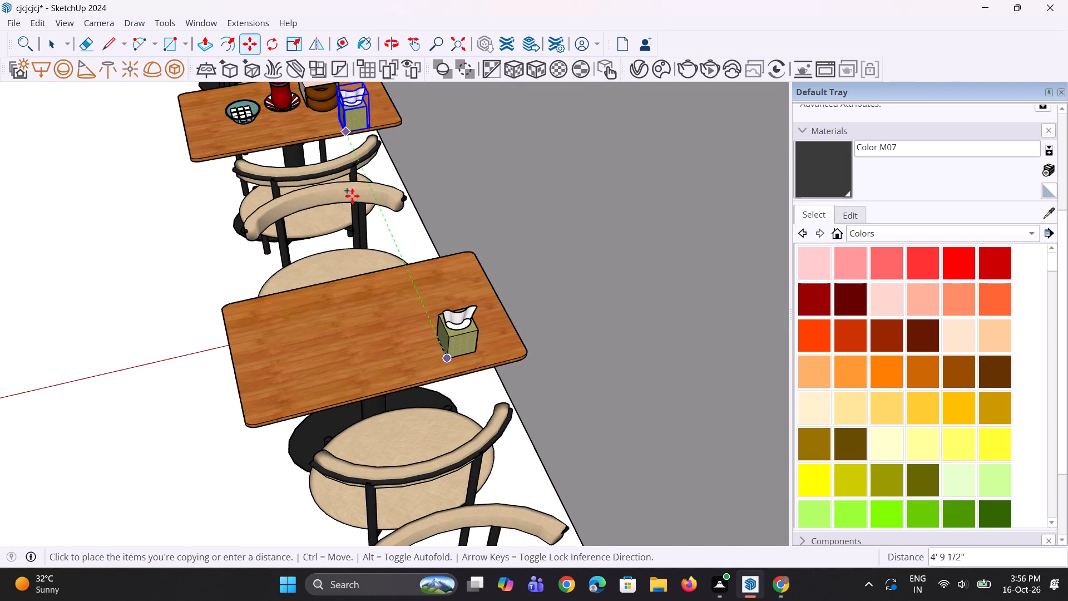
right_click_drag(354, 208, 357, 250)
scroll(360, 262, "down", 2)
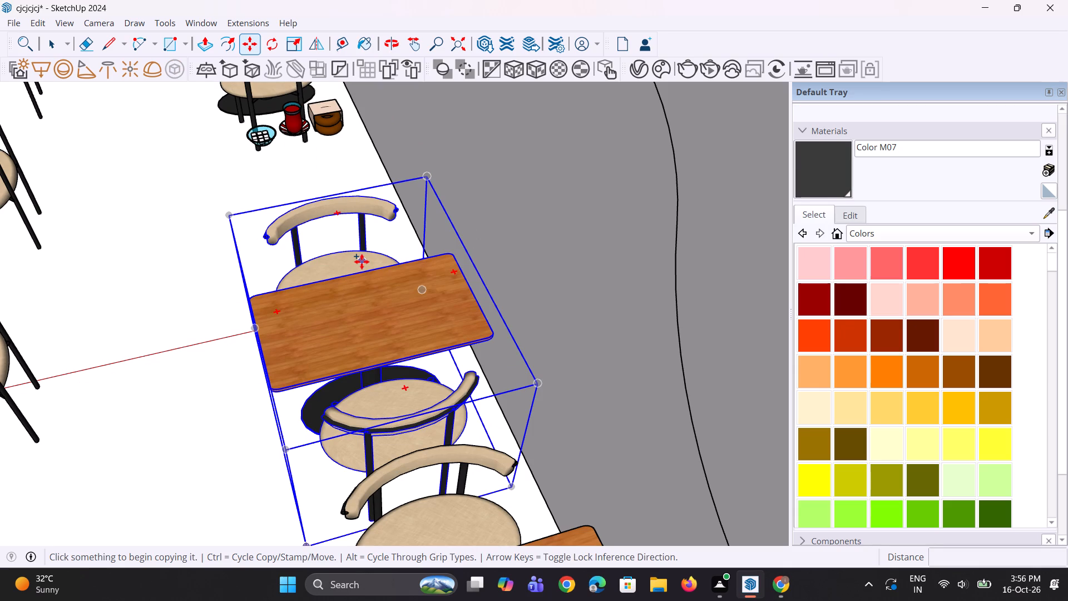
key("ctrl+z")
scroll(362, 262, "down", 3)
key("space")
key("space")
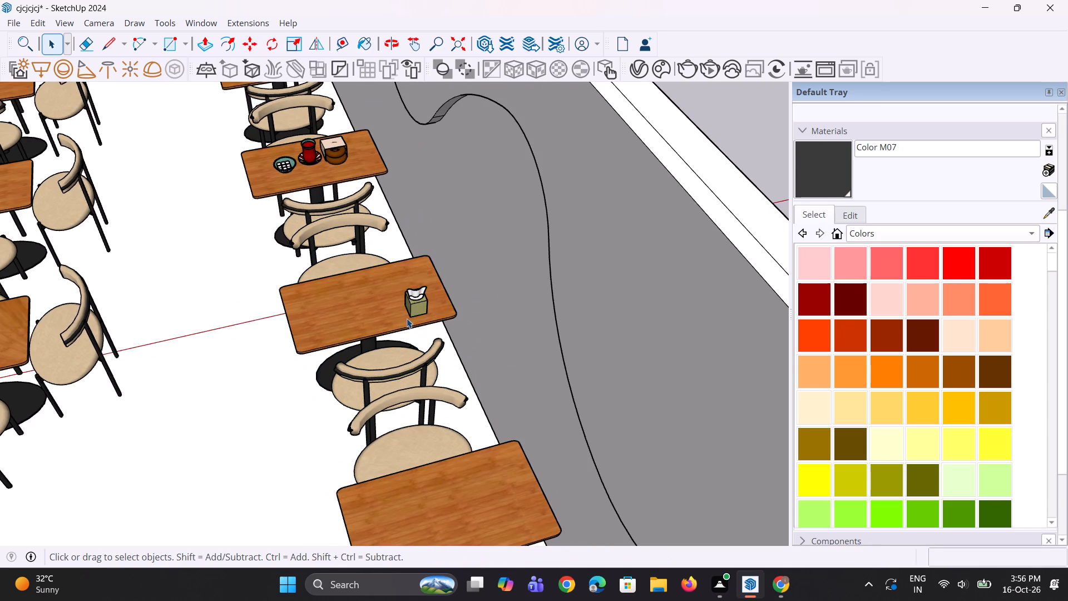
Copy the reduced tissue box about 5' 9 7/8" onto the tabletop with the tea glass, between the doughnut box and curved wall.
left_click(410, 313)
key("m")
left_click(410, 313)
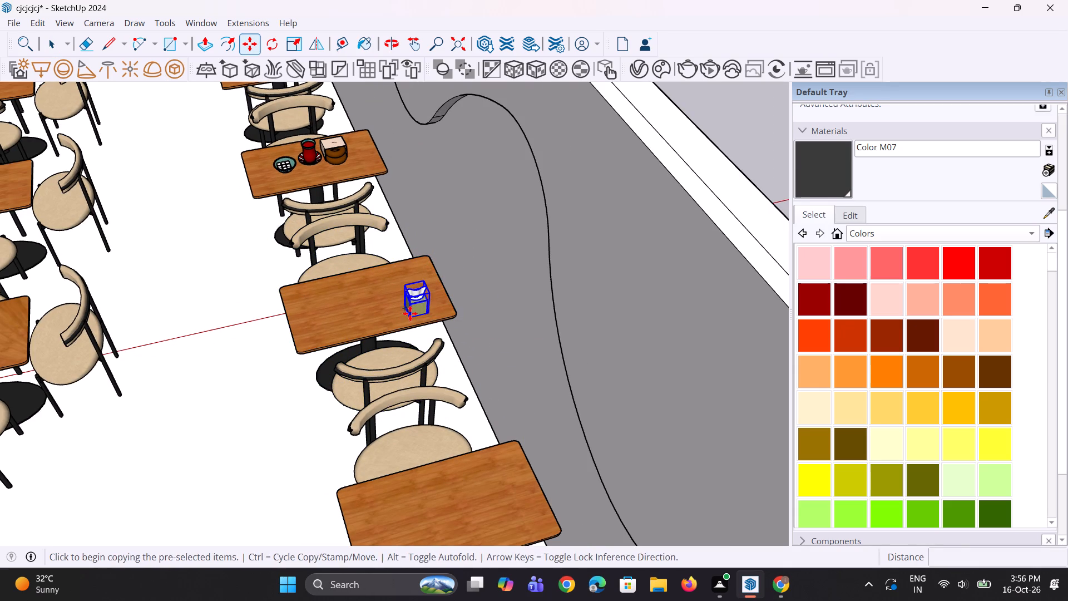
scroll(353, 161, "up", 3)
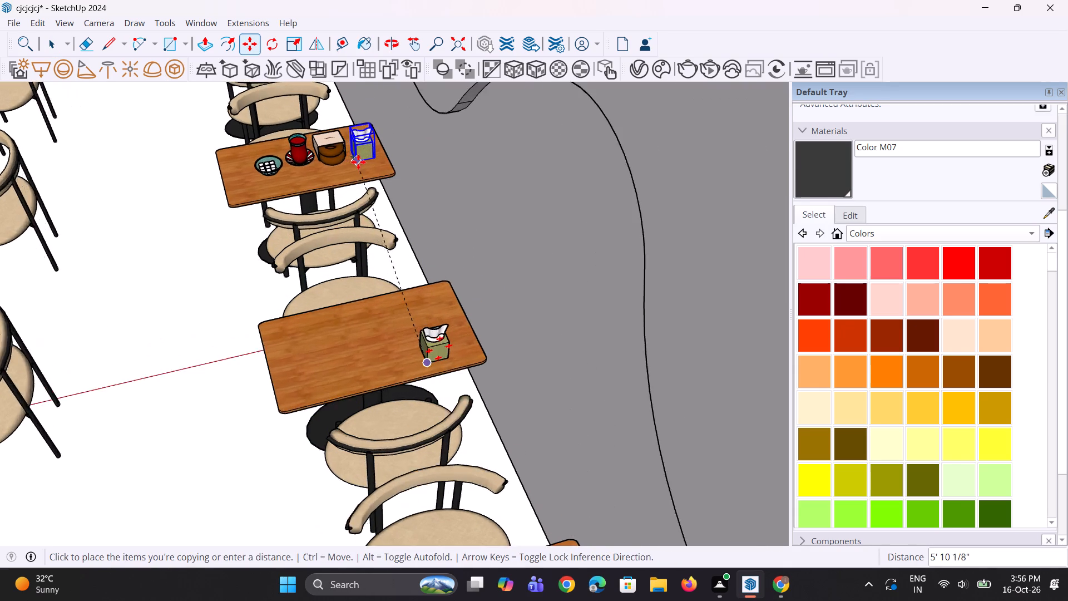
scroll(358, 162, "up", 6)
left_click(348, 162)
Copy the tissue box by its base corner from the dressed table onto the middle of the next tabletop toward the counter.
scroll(358, 219, "down", 3)
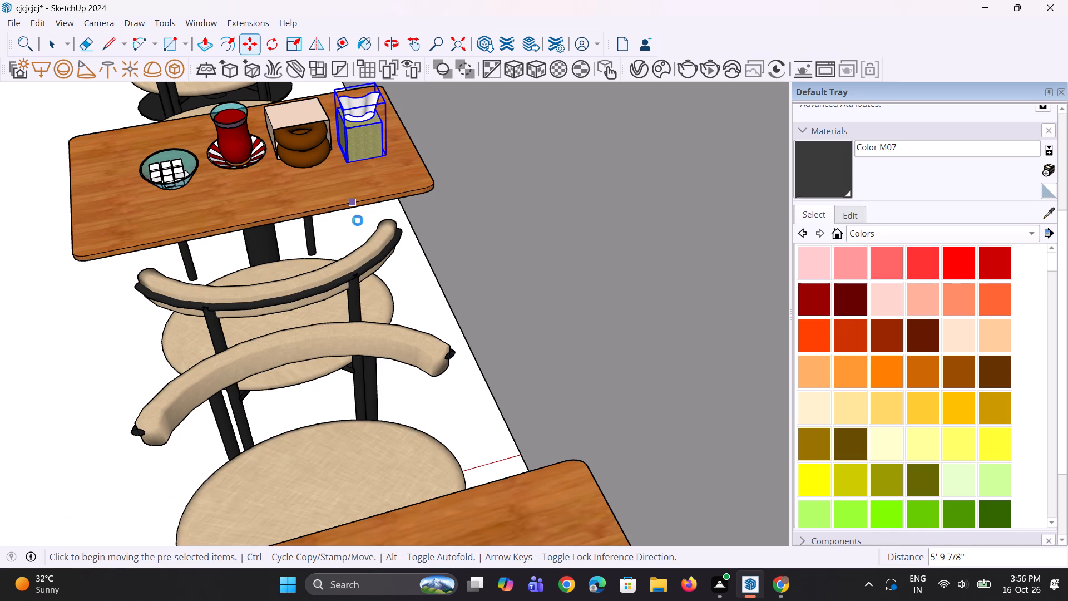
scroll(358, 220, "down", 7)
scroll(370, 335, "down", 13)
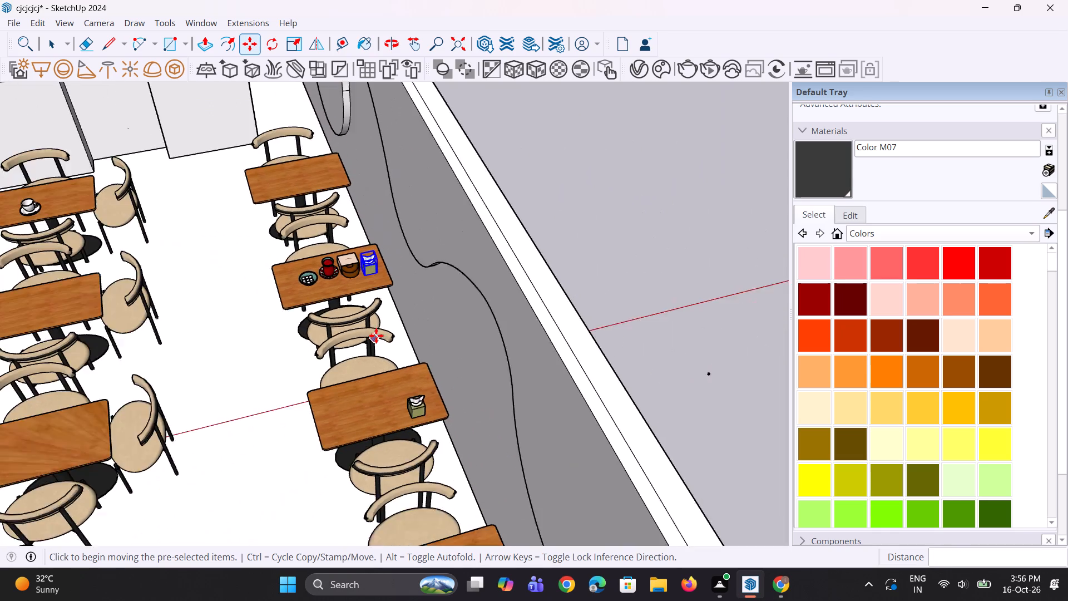
scroll(391, 200, "up", 14)
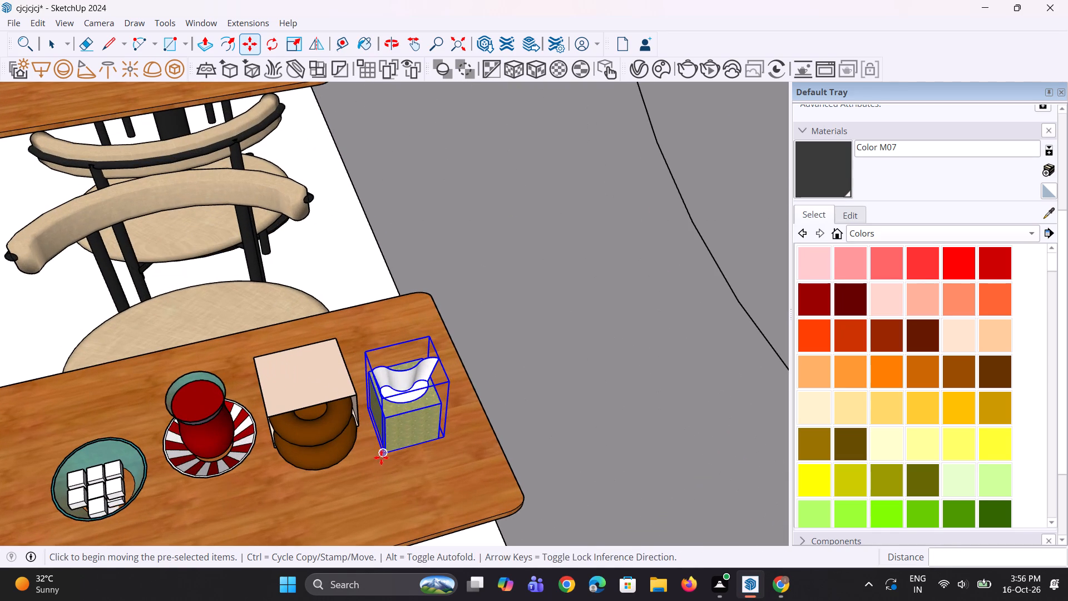
left_click(383, 455)
scroll(349, 387, "down", 6)
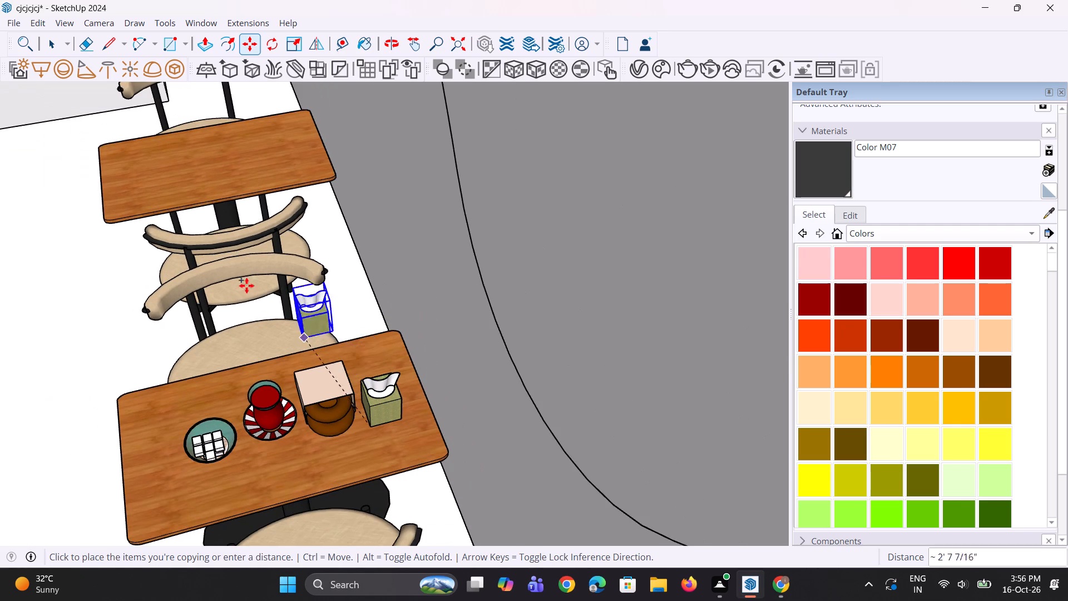
scroll(206, 178, "up", 2)
left_click(212, 174)
scroll(307, 288, "down", 3)
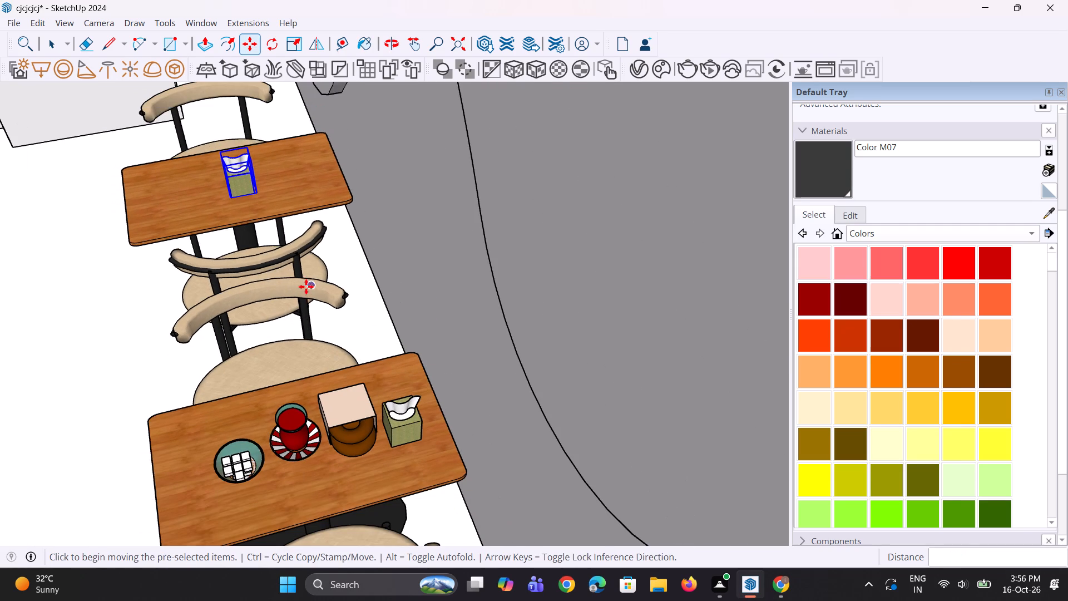
Copy the tissue box about 9' 2 1/4" across the aisle onto the tabletop with the white coffee cup, beside the cup.
left_click(228, 196)
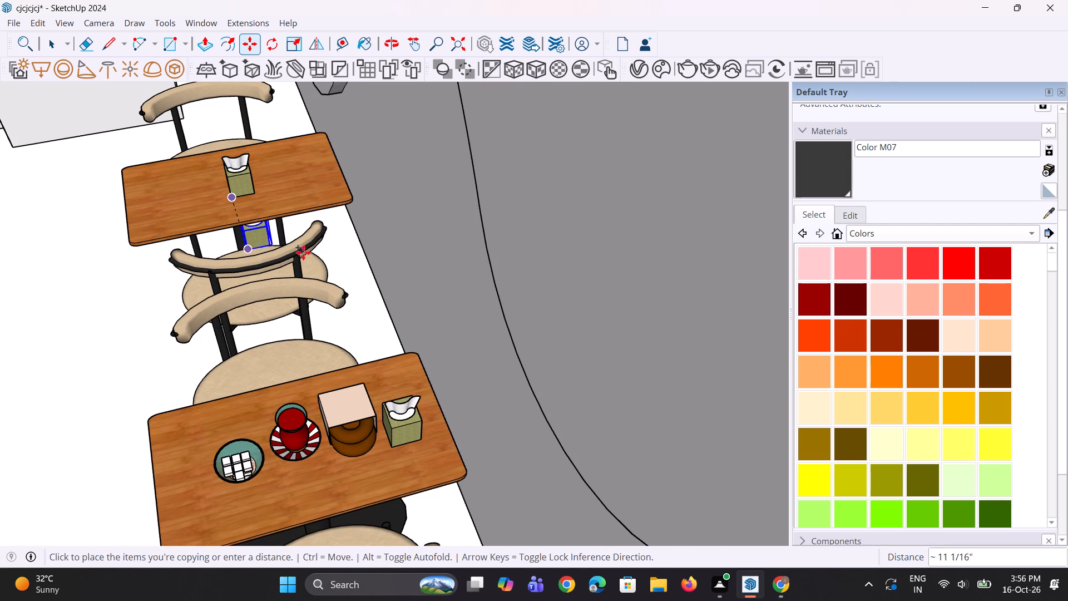
scroll(339, 254, "down", 10)
scroll(85, 238, "up", 3)
scroll(140, 268, "up", 2)
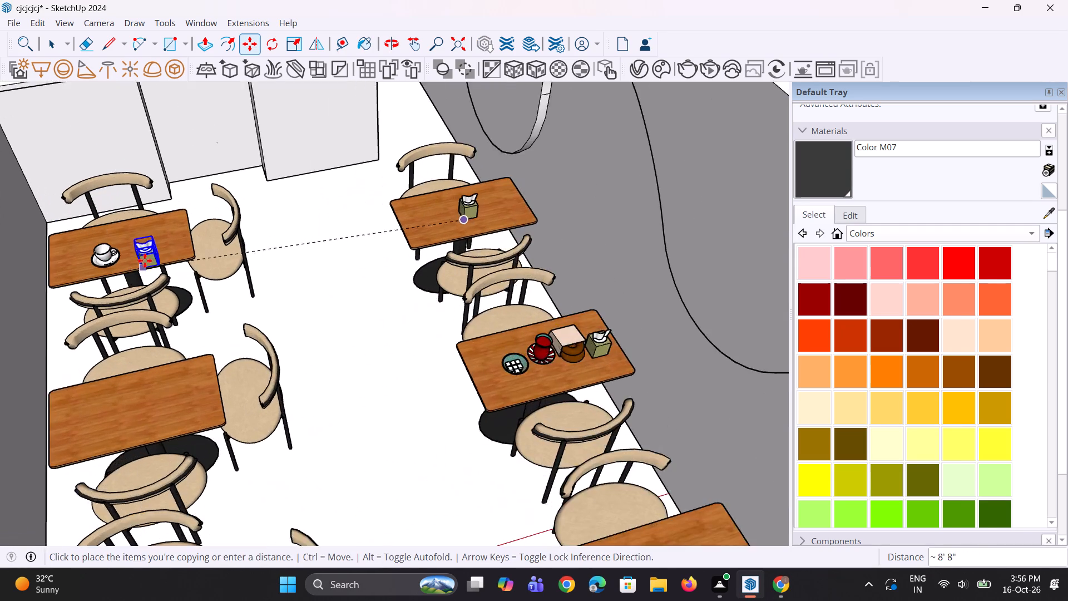
scroll(145, 260, "up", 3)
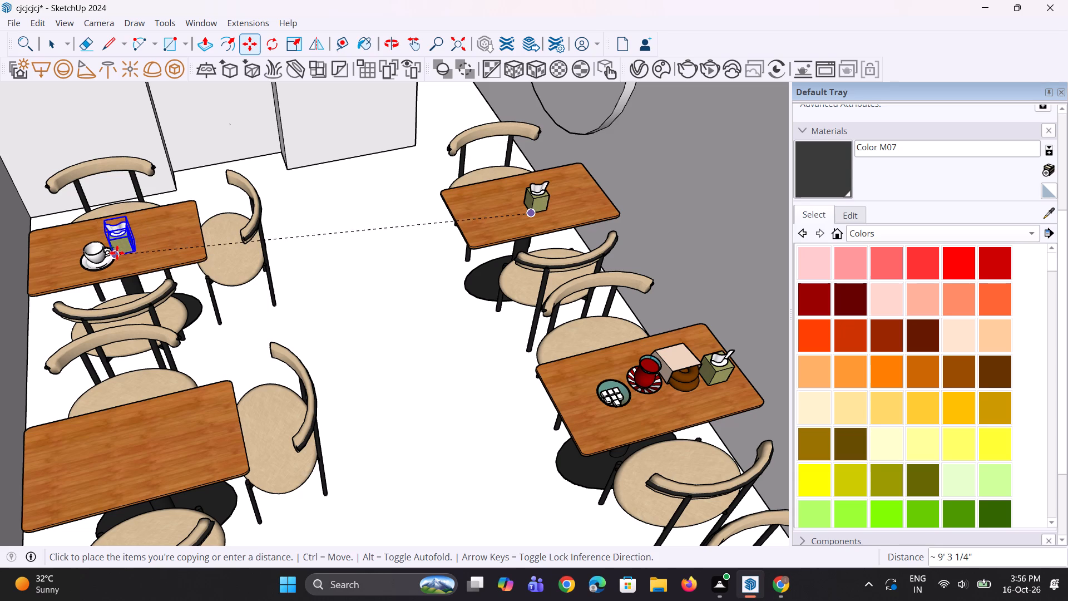
left_click(121, 252)
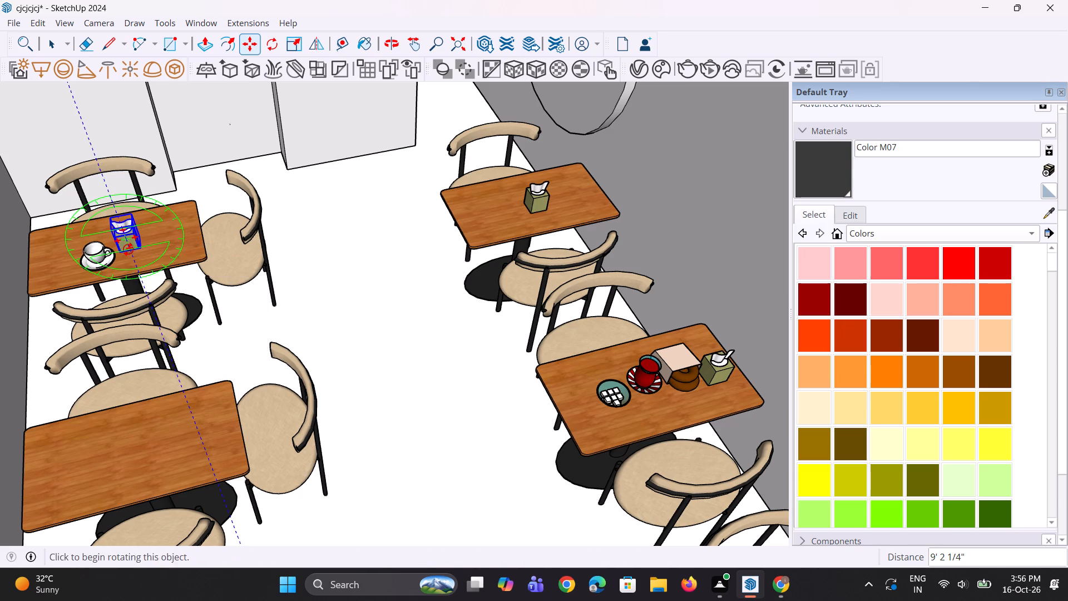
left_click(128, 249)
key("Escape")
Copy the tissue box by its base corner from the coffee cup table onto the next tabletop along the circle-decorated wall.
scroll(123, 258, "up", 4)
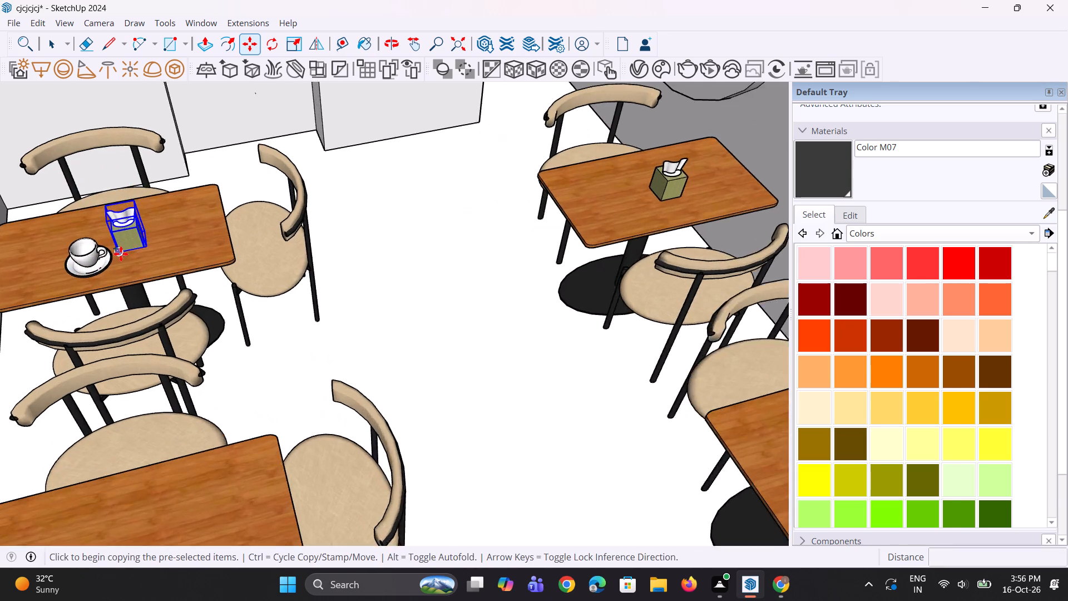
scroll(121, 254, "up", 2)
left_click(121, 254)
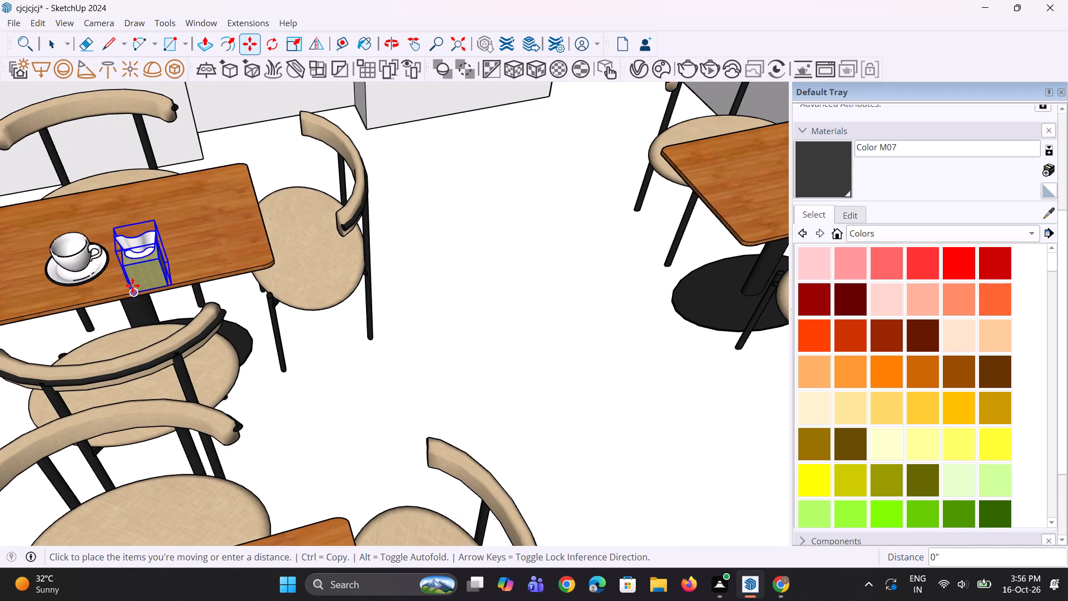
scroll(140, 296, "down", 10)
scroll(141, 437, "up", 6)
left_click(143, 432)
Copy the tissue box about 5' 3 3/4" onto the third tabletop in the row along the circle-decorated wall.
scroll(159, 442, "up", 1)
middle_click_drag(159, 441, 147, 367)
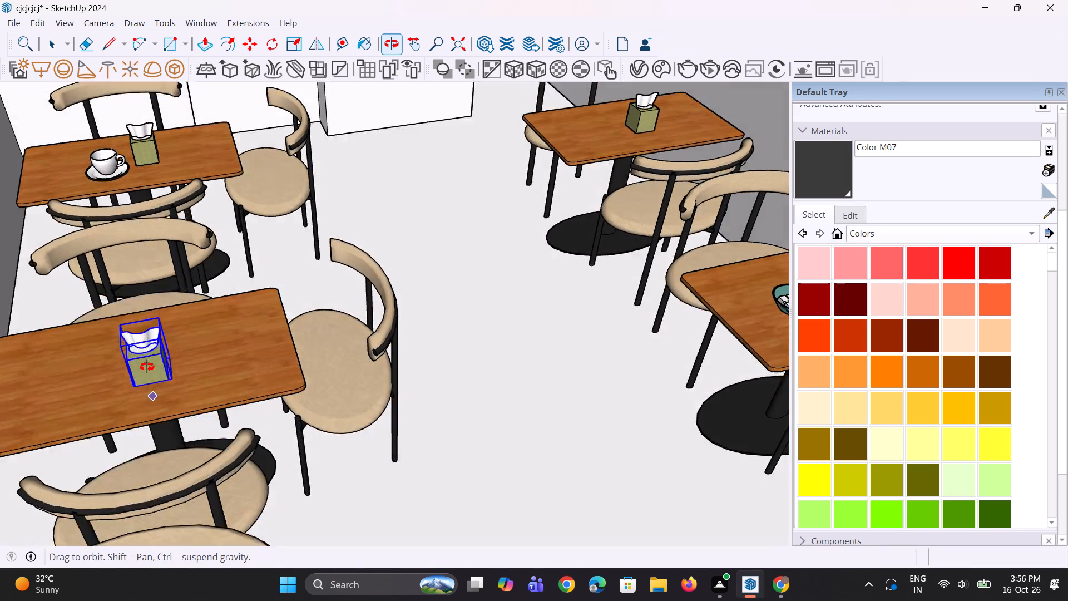
middle_click_drag(147, 367, 121, 338)
scroll(178, 309, "down", 9)
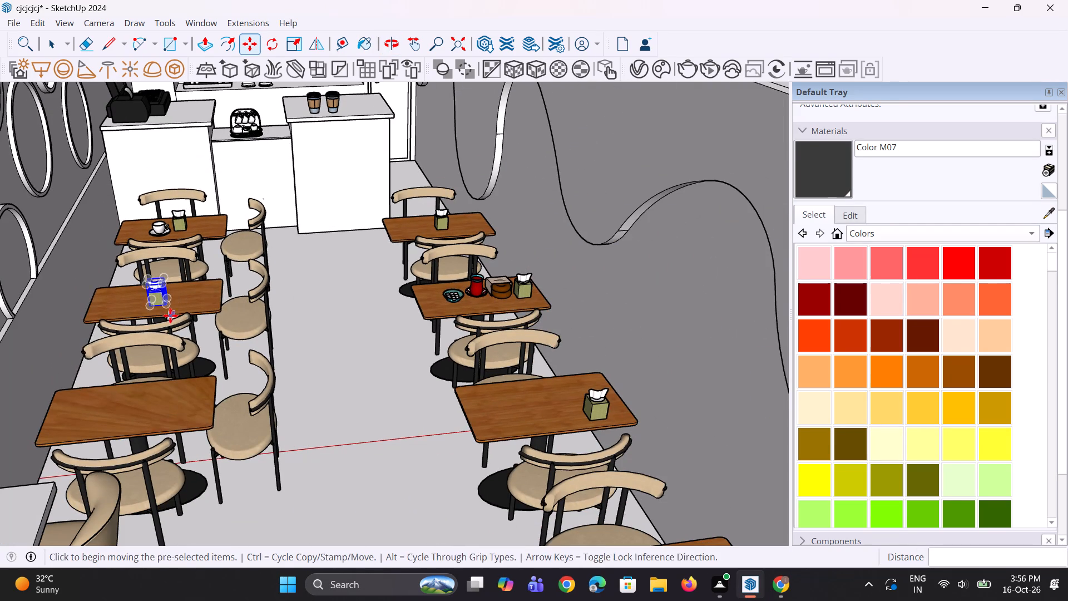
left_click(169, 308)
left_click(150, 416)
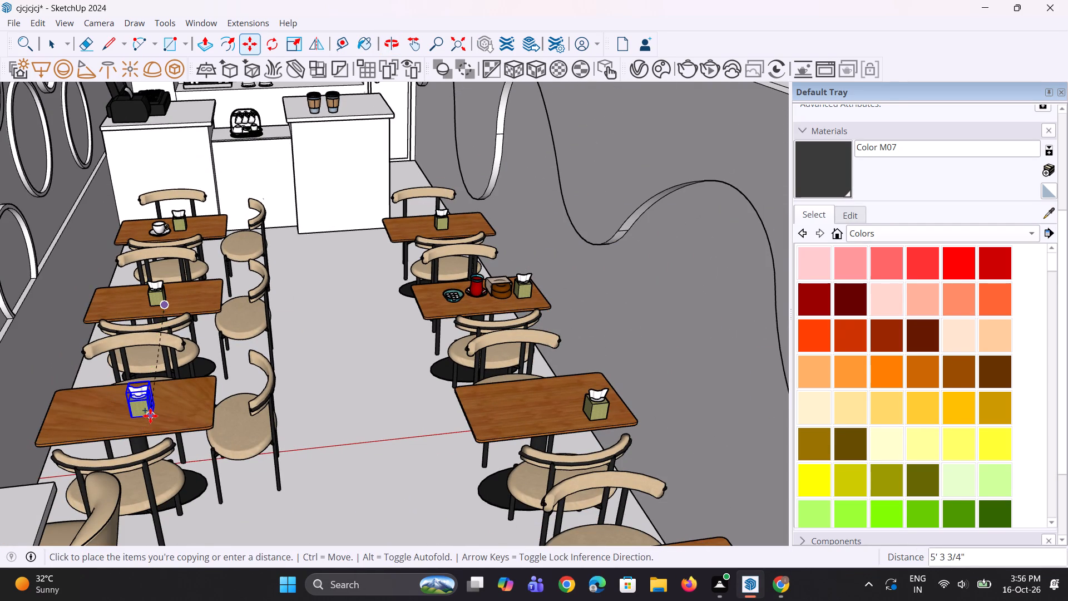
Copy the tissue box about 9' across the aisle onto the third tabletop along the curved-pattern wall, and clear the selection.
left_click(154, 417)
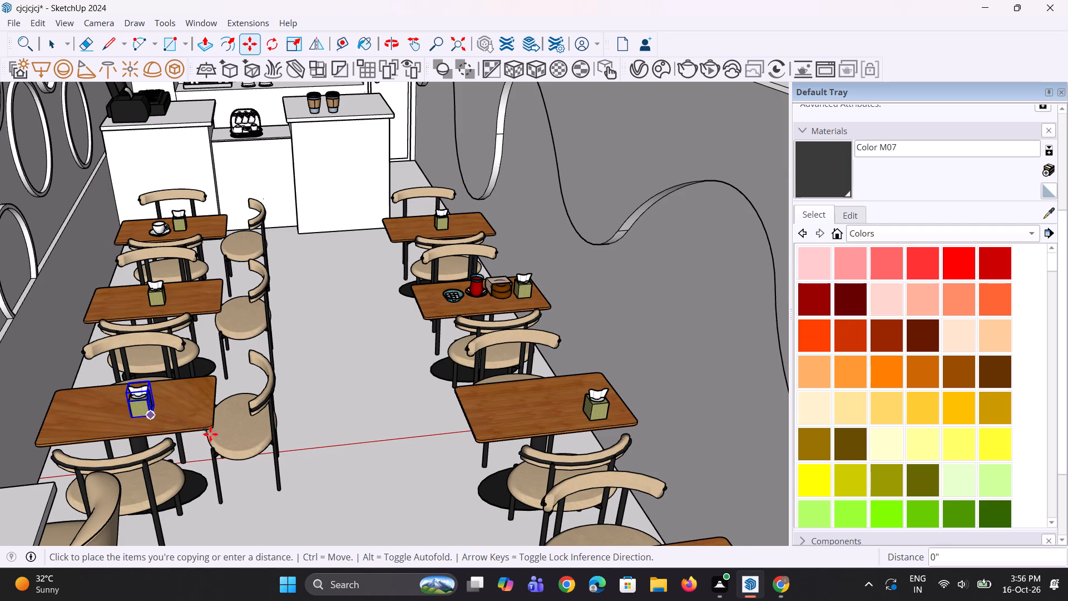
left_click(552, 412)
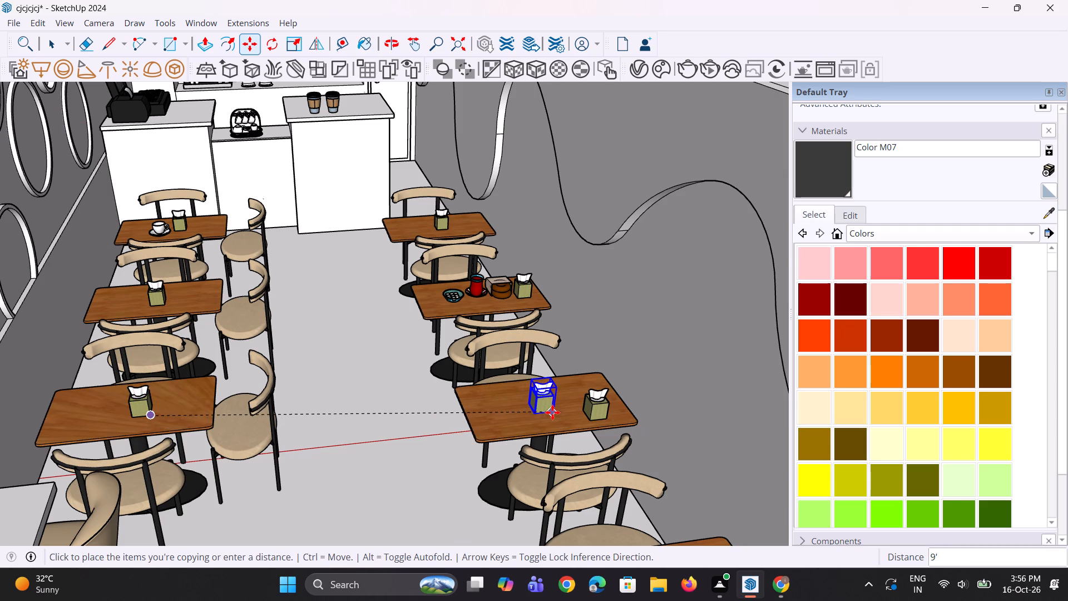
scroll(412, 411, "down", 6)
middle_click_drag(400, 412, 411, 433)
key("space")
key("space")
left_click(675, 277)
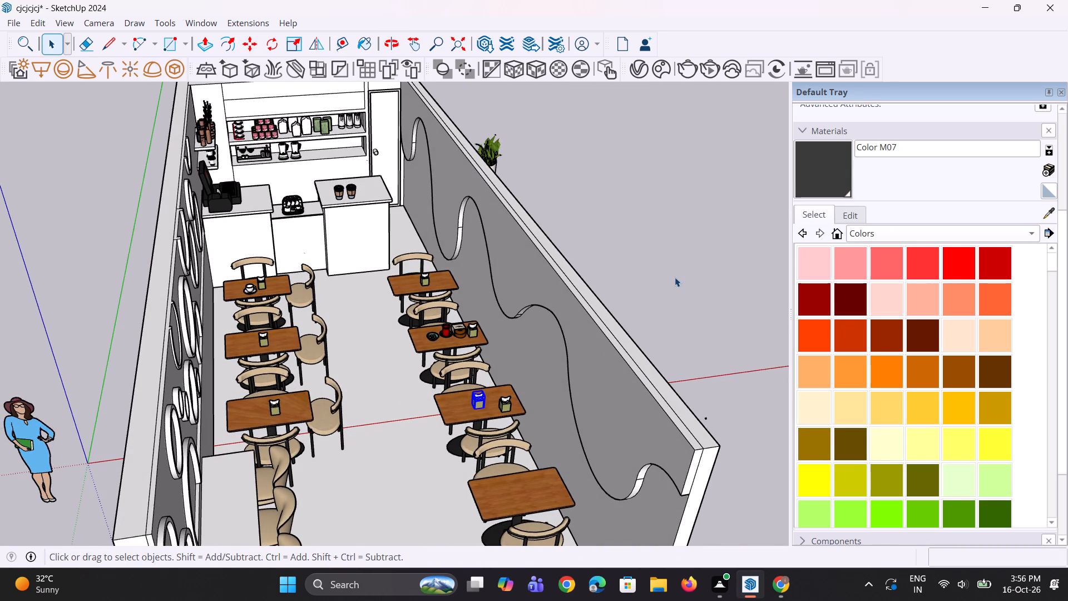
Select the potted plant standing outside the café beyond the curved-pattern wall and scale it down uniformly from a corner.
scroll(395, 270, "down", 5)
middle_click_drag(536, 264, 521, 257)
left_click(481, 210)
scroll(476, 201, "up", 2)
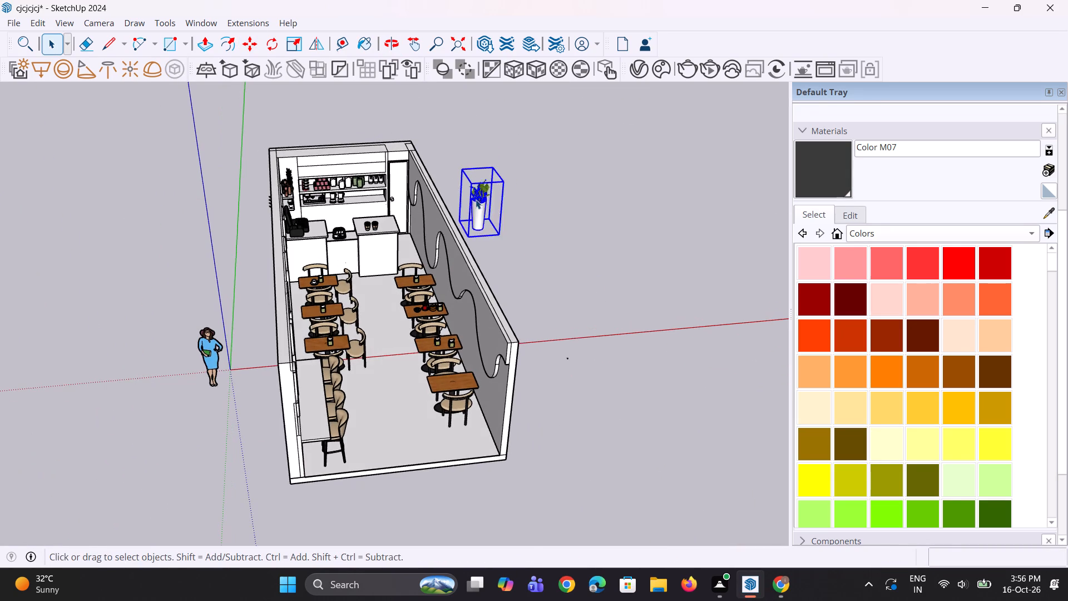
scroll(476, 199, "up", 3)
key("s")
scroll(463, 157, "up", 2)
left_click(458, 157)
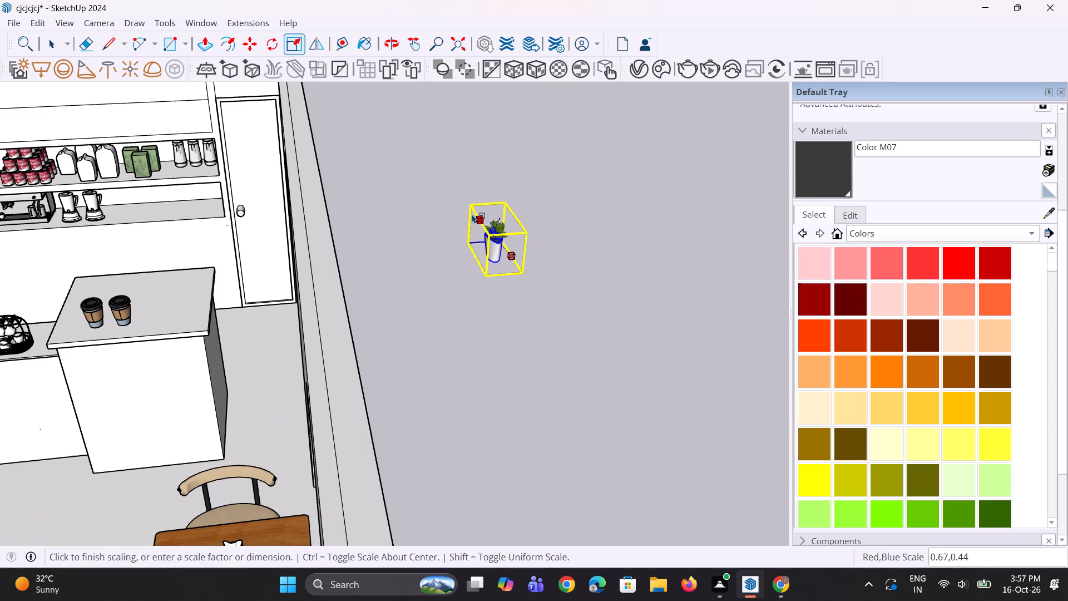
key("Escape")
middle_click_drag(506, 244, 443, 211)
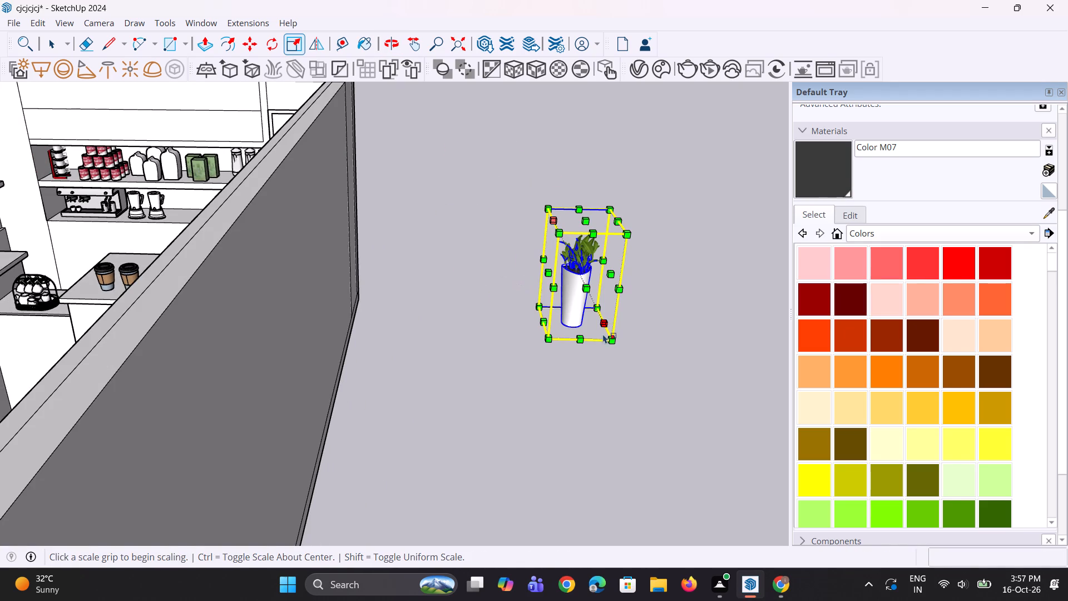
left_click(608, 341)
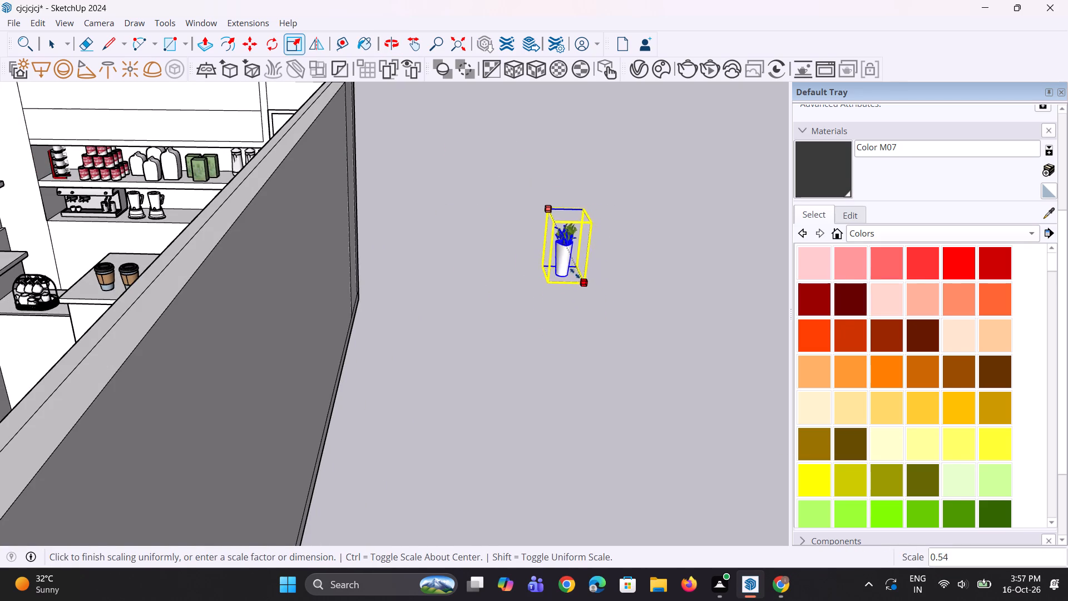
left_click(567, 250)
Move the reduced potted plant by its base corner into the café, onto the coffee cup table nearest the counter.
scroll(547, 241, "up", 5)
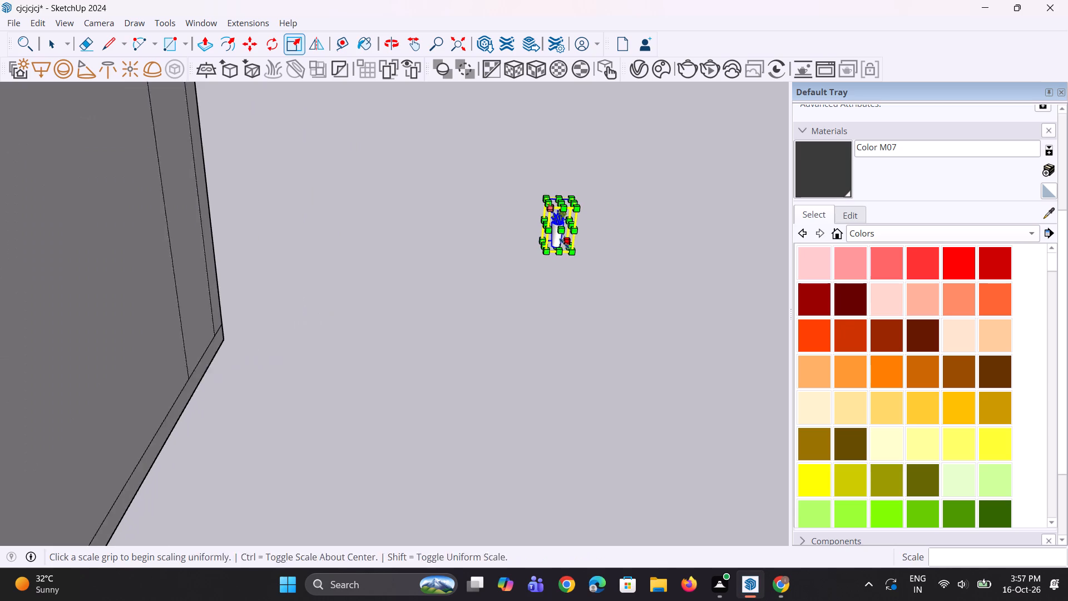
key("m")
left_click(575, 254)
scroll(664, 350, "down", 12)
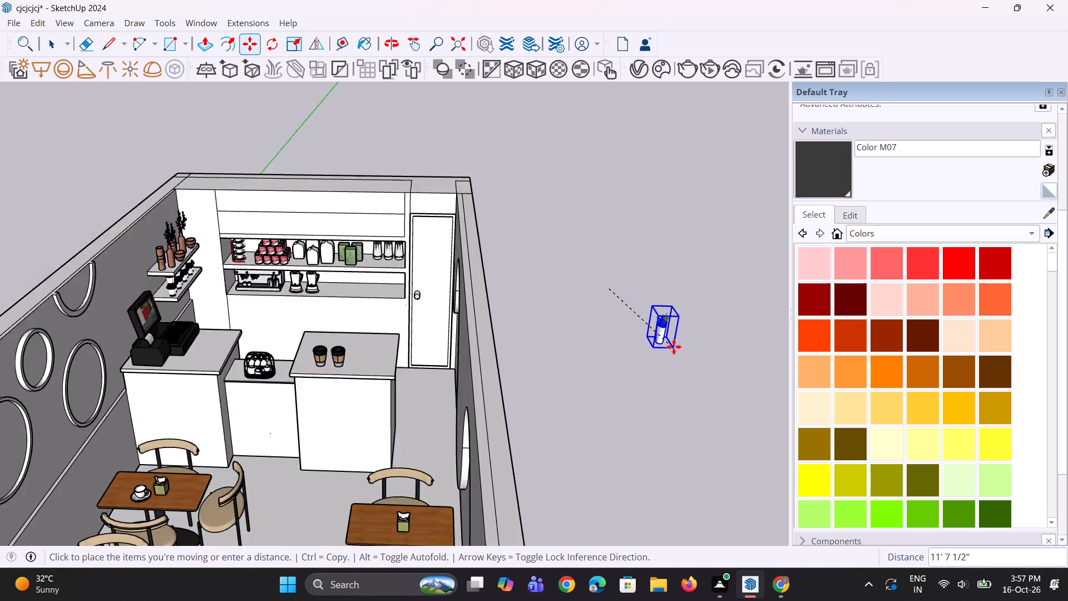
scroll(674, 347, "down", 4)
scroll(434, 436, "up", 4)
scroll(347, 418, "up", 5)
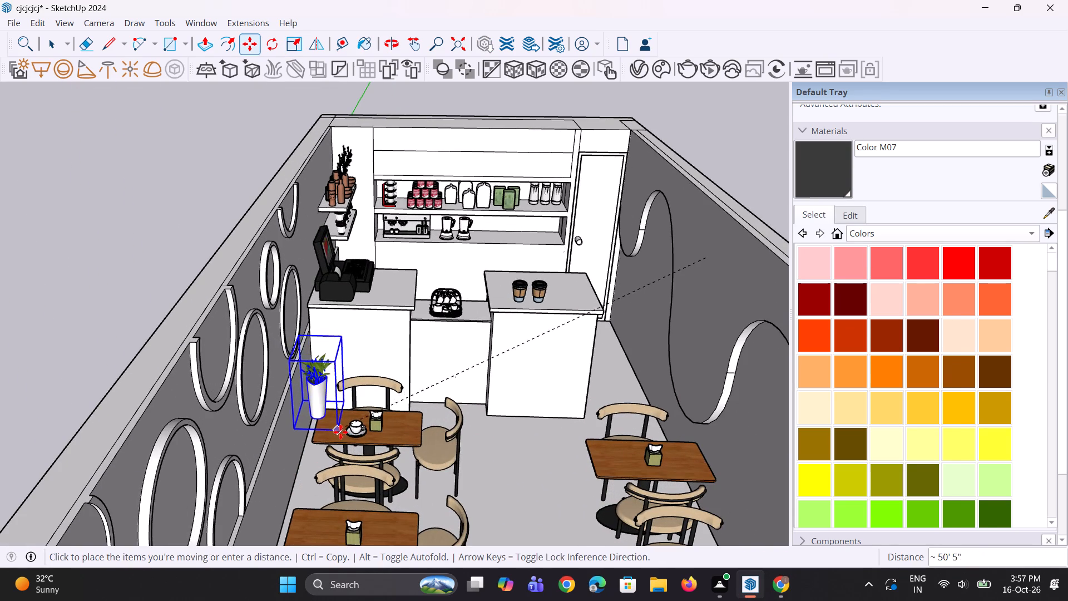
left_click(352, 439)
Scale the potted plant down uniformly in two passes on the coffee cup table, by factors of about 0.67 and 0.8.
middle_click_drag(350, 425, 350, 368)
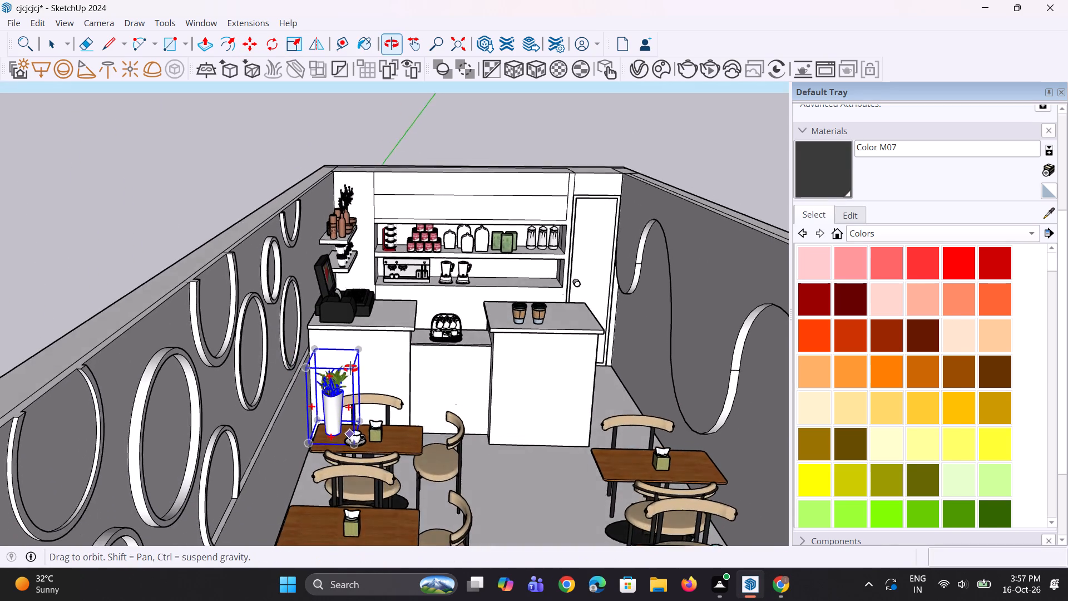
middle_click_drag(350, 368, 349, 366)
scroll(307, 334, "up", 4)
key("s")
scroll(325, 355, "up", 2)
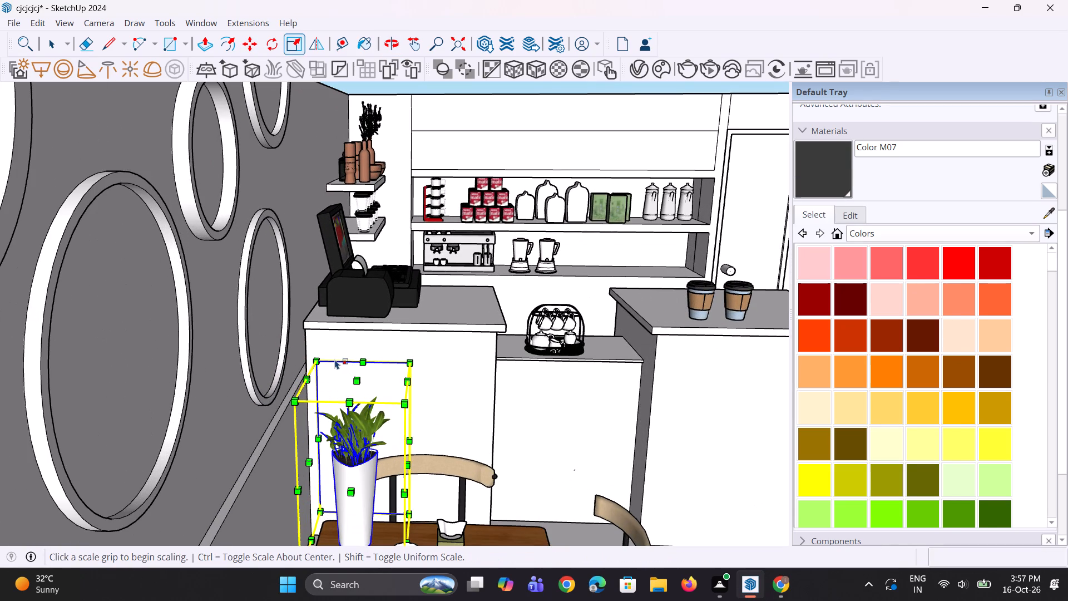
left_click(319, 357)
left_click(333, 434)
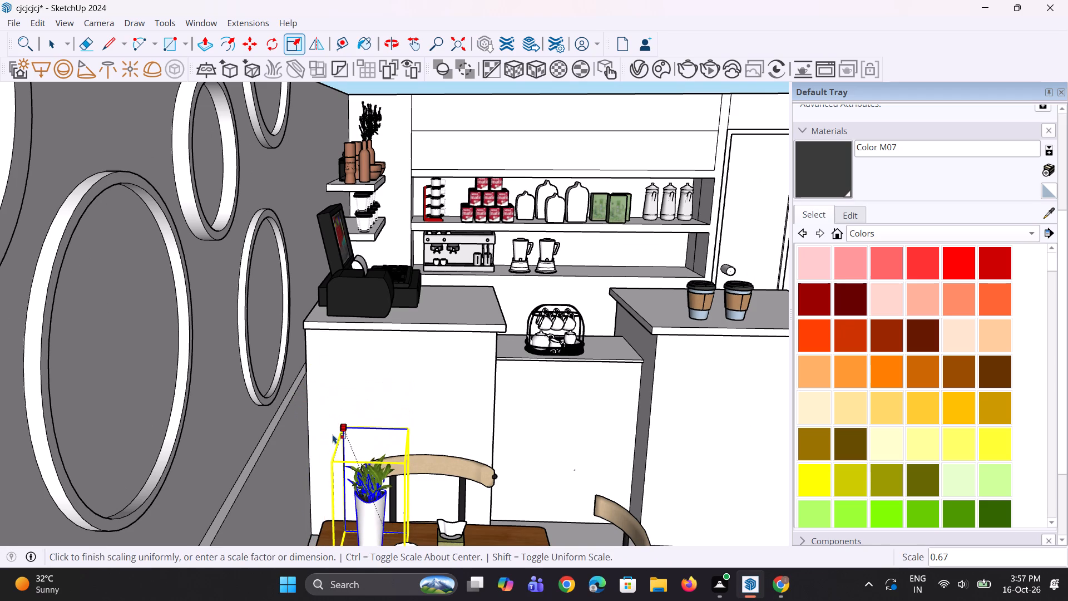
scroll(335, 428, "down", 5)
scroll(338, 422, "up", 4)
left_click(338, 428)
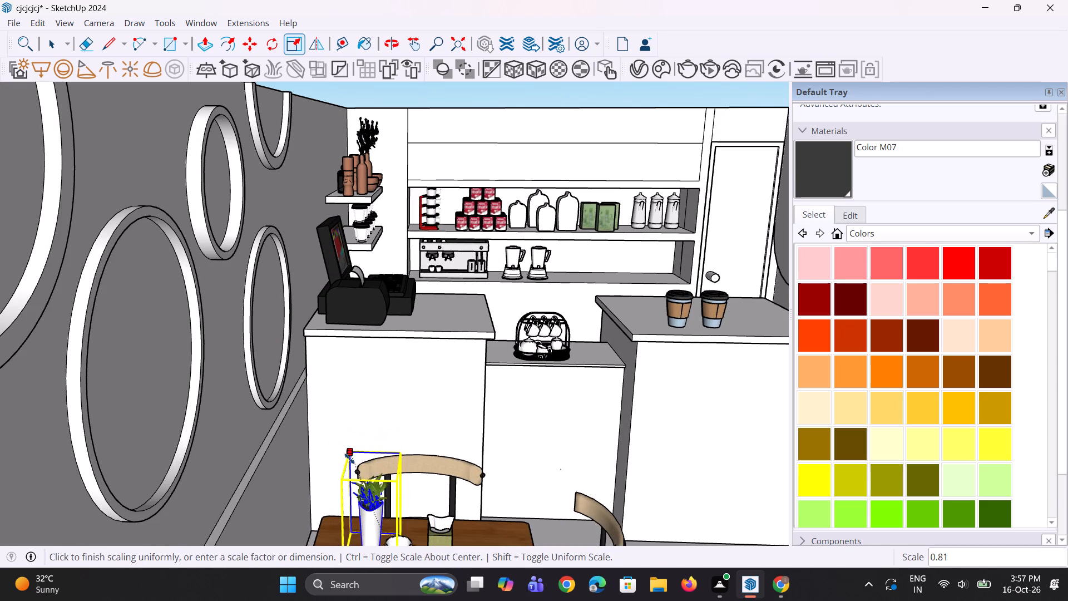
left_click(351, 464)
Scale the potted plant down uniformly once more until it suits the coffee cup and tissue box beside it.
scroll(335, 381, "down", 8)
middle_click_drag(347, 405, 360, 439)
scroll(360, 454, "up", 6)
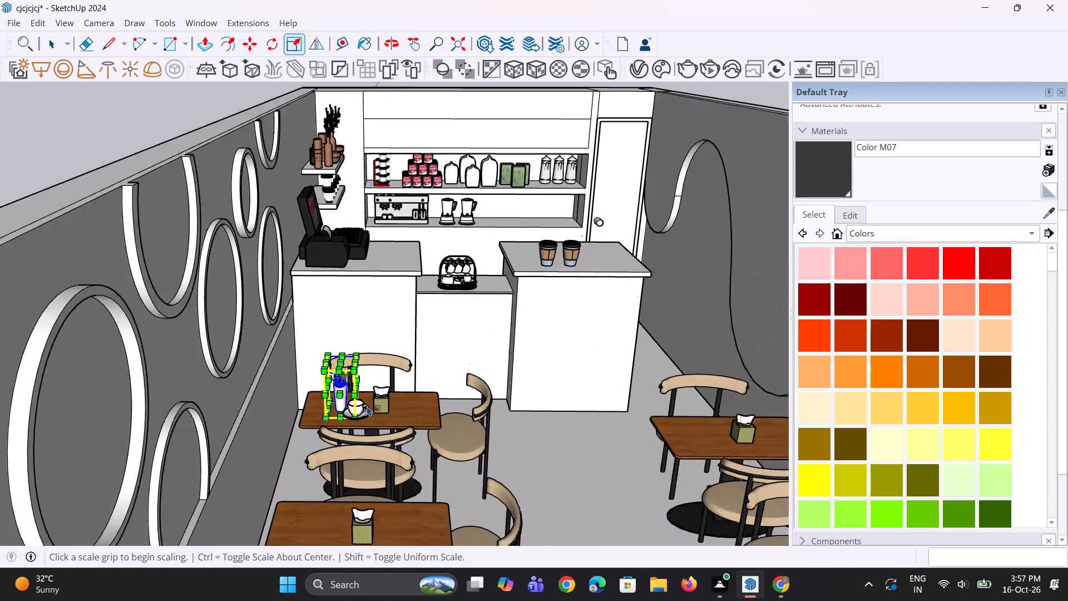
scroll(354, 356, "up", 11)
left_click(254, 326)
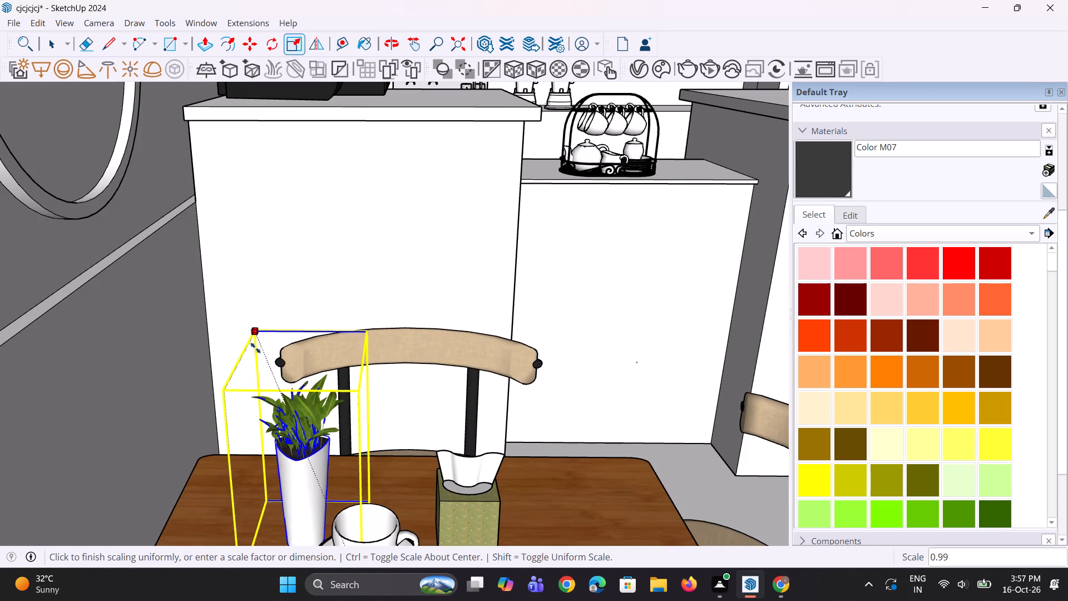
left_click(298, 416)
Move the potted plant about 8" away from the coffee cup, toward the table end at the circle-decorated wall.
scroll(261, 339, "down", 4)
scroll(286, 457, "up", 4)
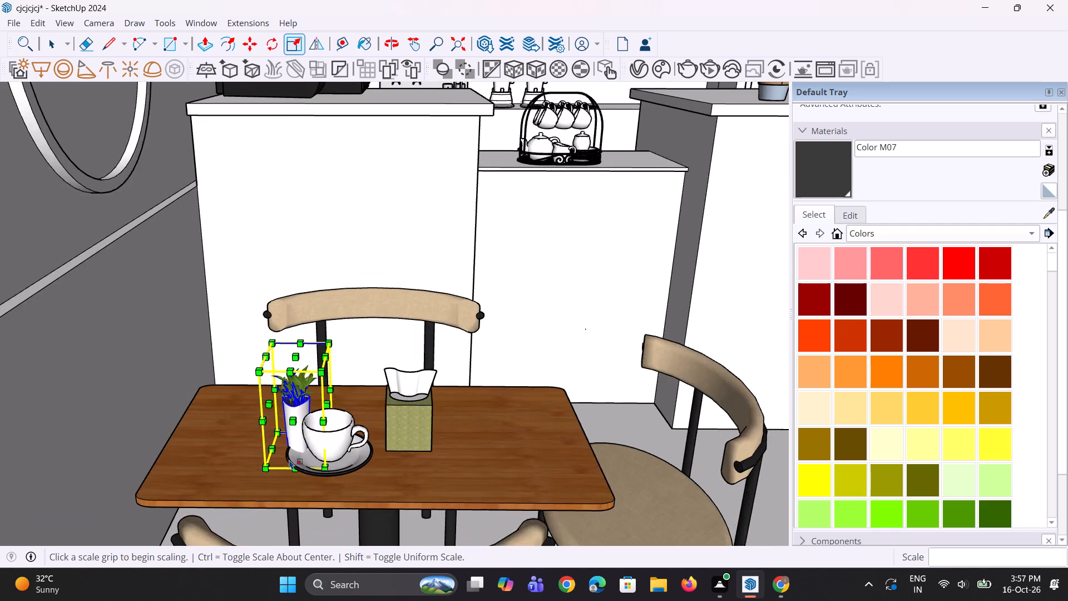
scroll(289, 460, "up", 3)
key("m")
left_click(329, 467)
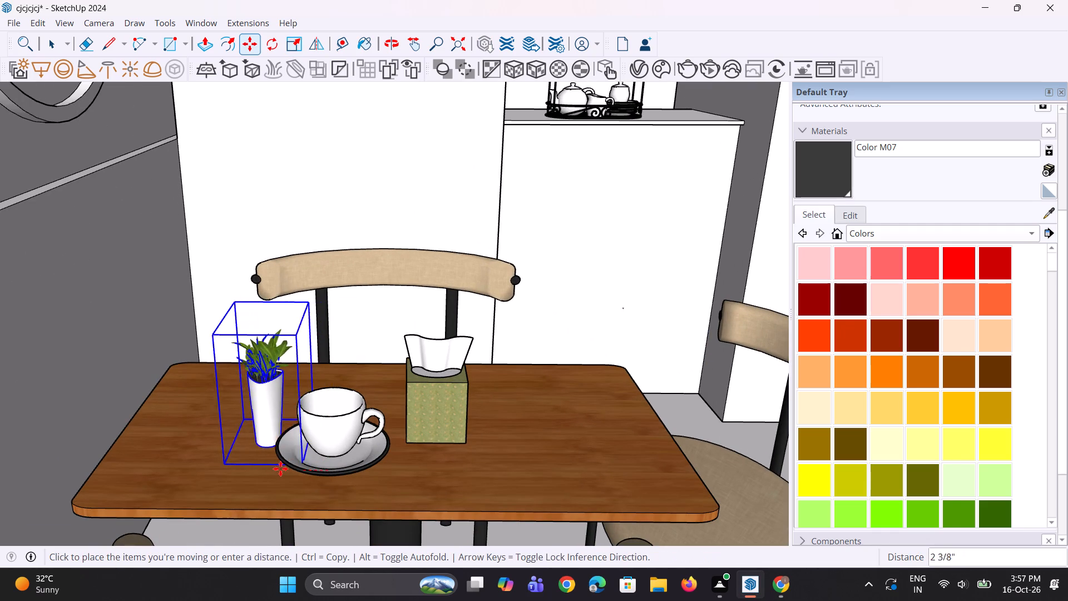
left_click(232, 469)
Shift the potted plant 6 3/4" toward the tabletop's counter-side edge behind the coffee cup, and nudge it about 3 3/8" further into position.
scroll(245, 392, "down", 9)
middle_click_drag(334, 430, 141, 486)
scroll(208, 366, "up", 9)
left_click(239, 370)
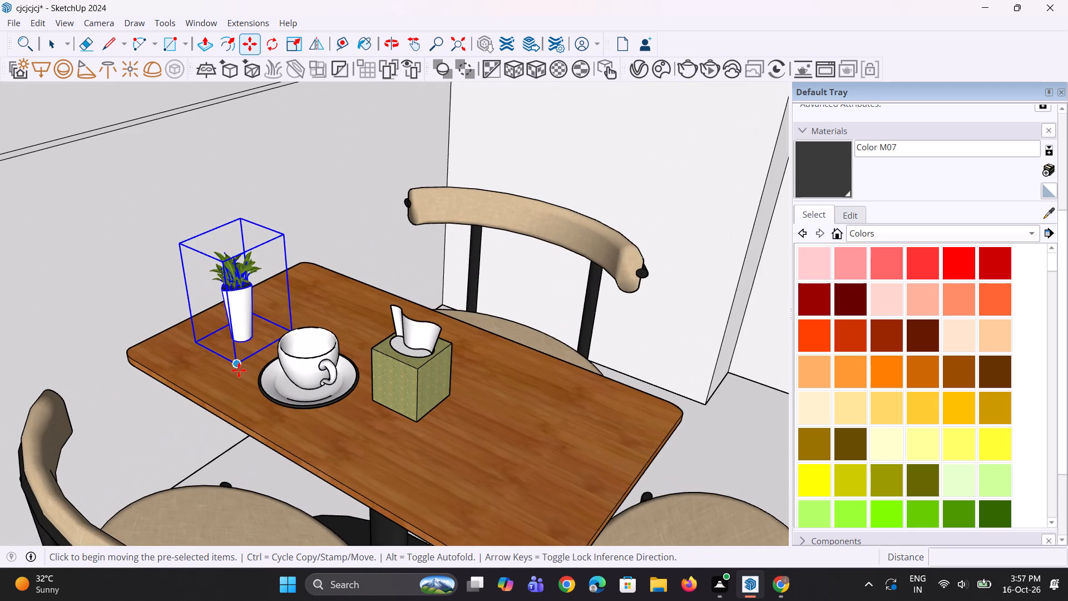
left_click(291, 333)
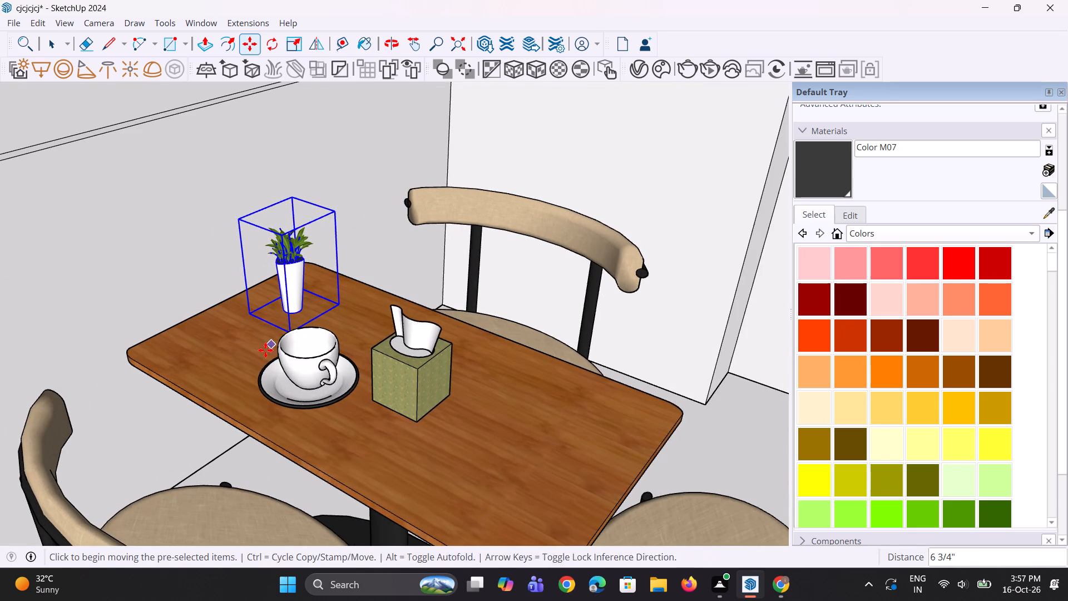
middle_click_drag(265, 351, 256, 364)
scroll(298, 346, "down", 10)
left_click(333, 325)
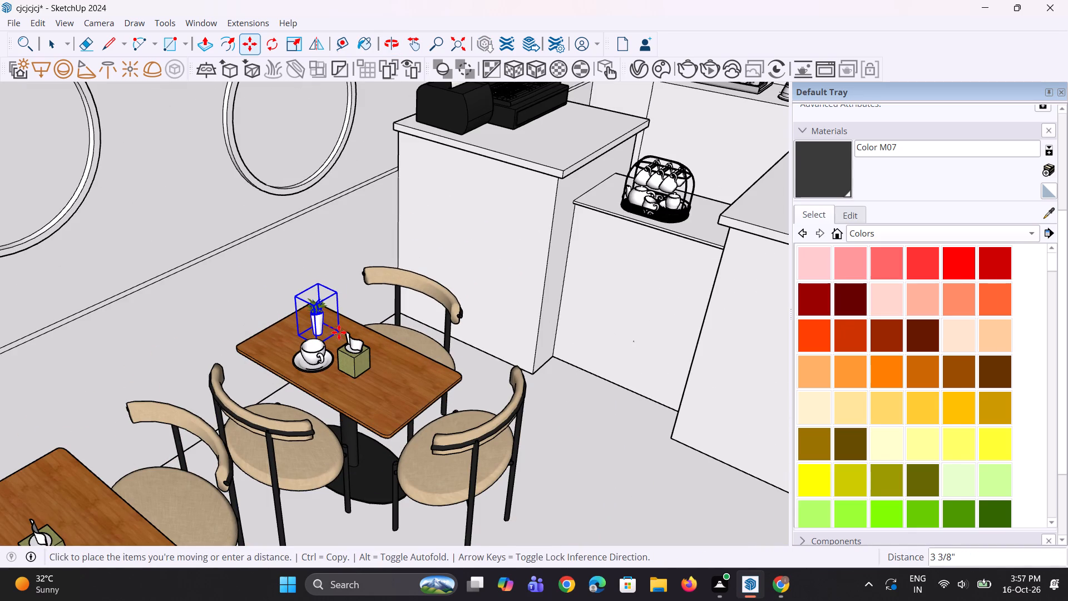
left_click(339, 332)
Copy the potted plant about 5' 10 5/8" onto the next tabletop along the circle-decorated wall, behind its tissue box.
scroll(340, 326, "down", 11)
middle_click_drag(358, 386, 332, 387)
scroll(302, 363, "up", 3)
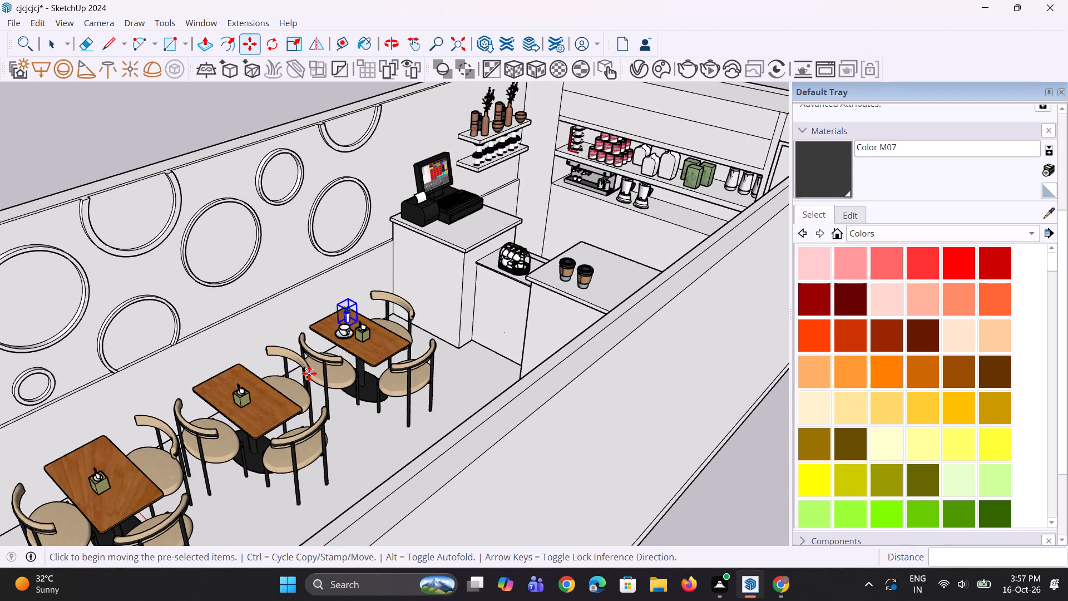
scroll(345, 332, "up", 1)
scroll(345, 332, "down", 3)
scroll(341, 307, "up", 10)
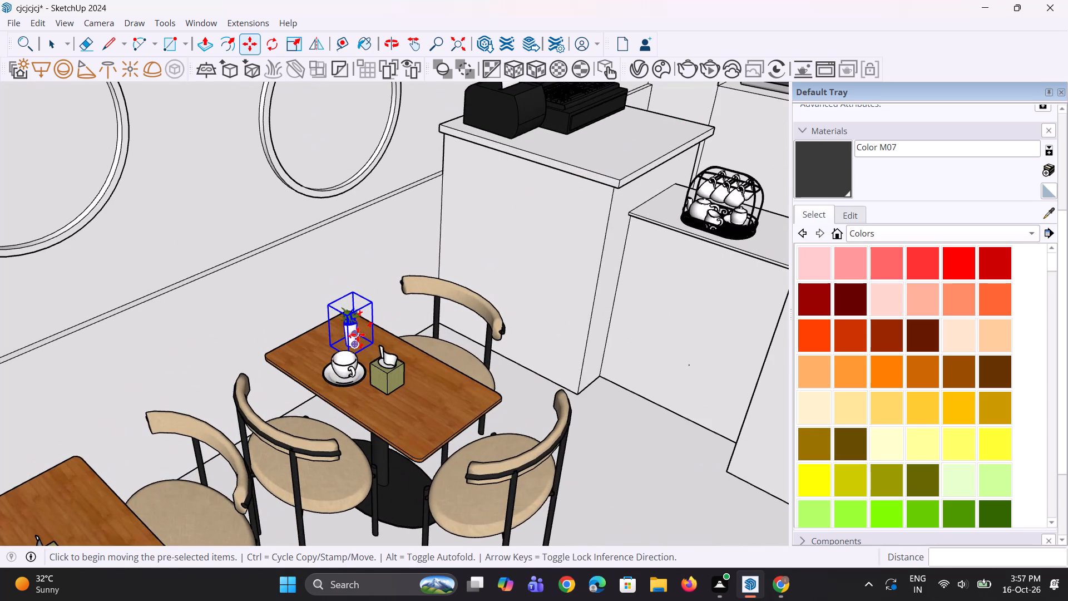
key("m")
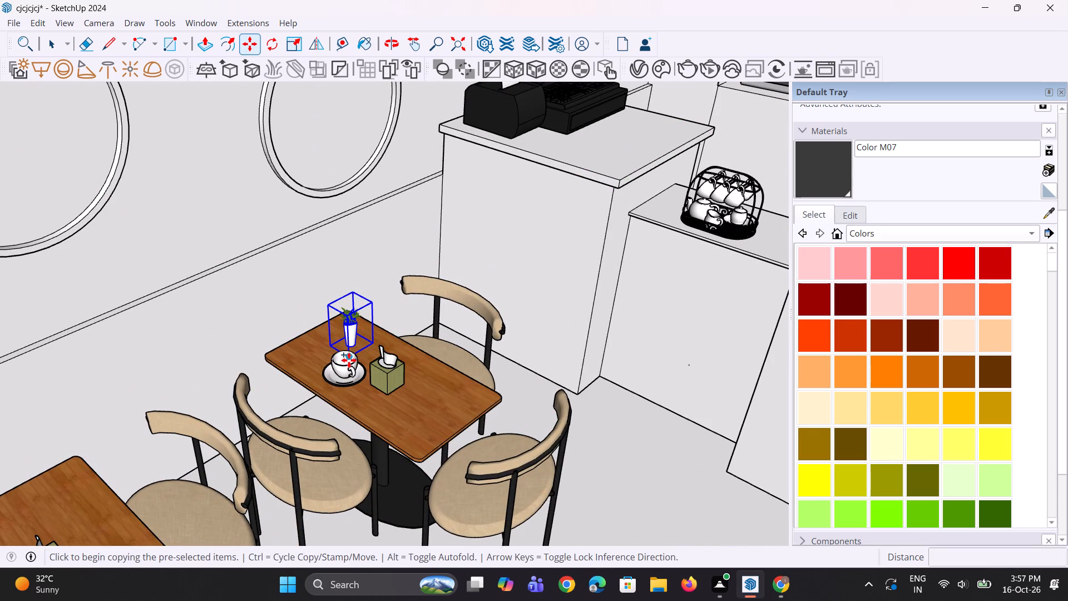
left_click(349, 360)
scroll(353, 380, "down", 4)
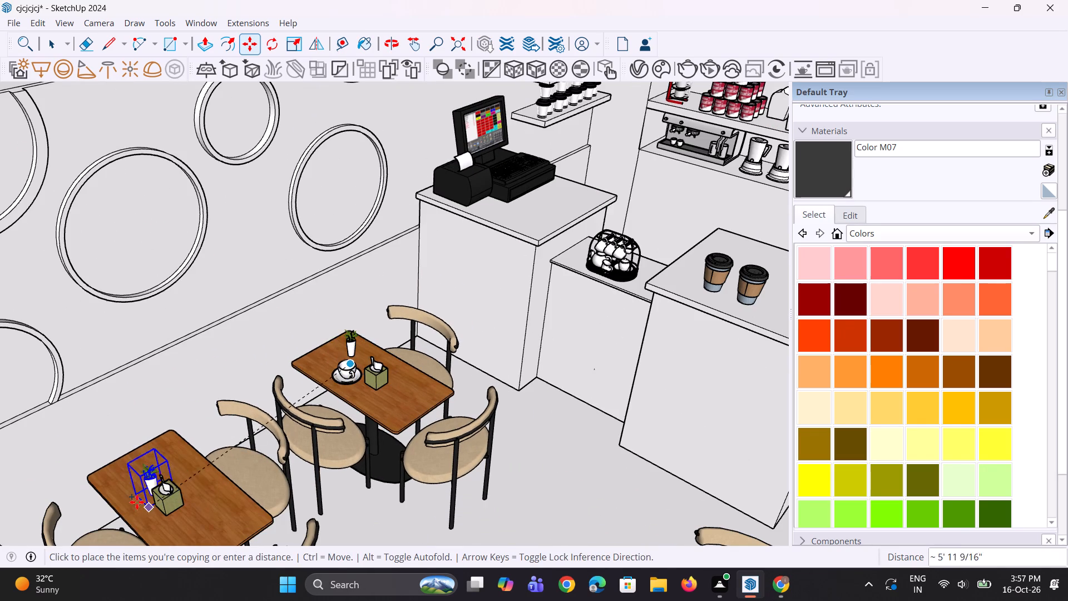
scroll(133, 486, "up", 2)
left_click(133, 486)
scroll(309, 455, "down", 2)
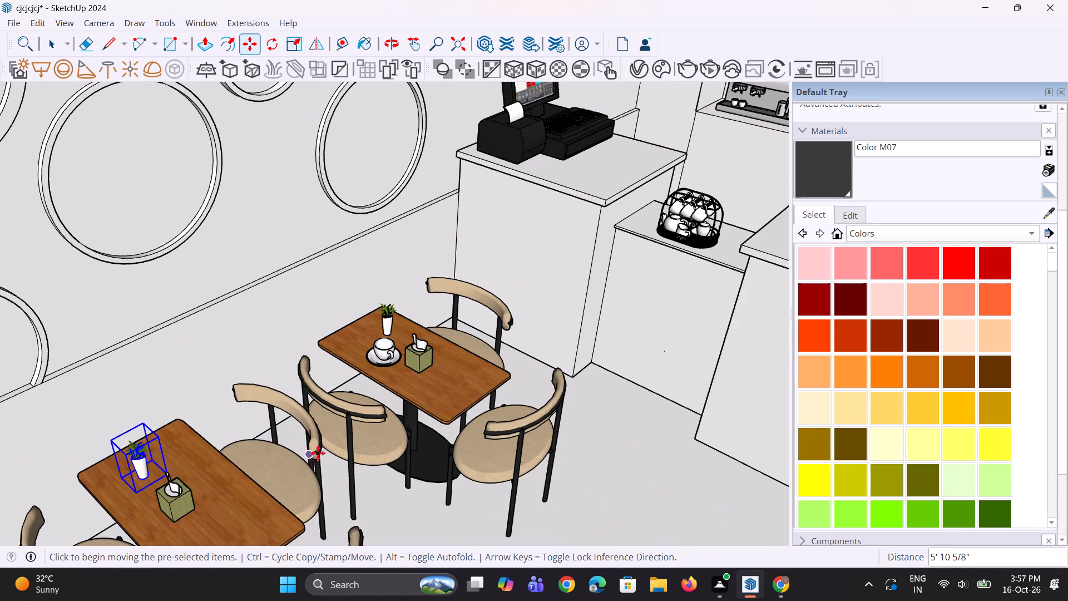
Copy the potted plant about 5' 2 9/16" onto the third tabletop along the circle-decorated wall, behind its tissue box.
scroll(318, 453, "down", 9)
scroll(206, 536, "up", 9)
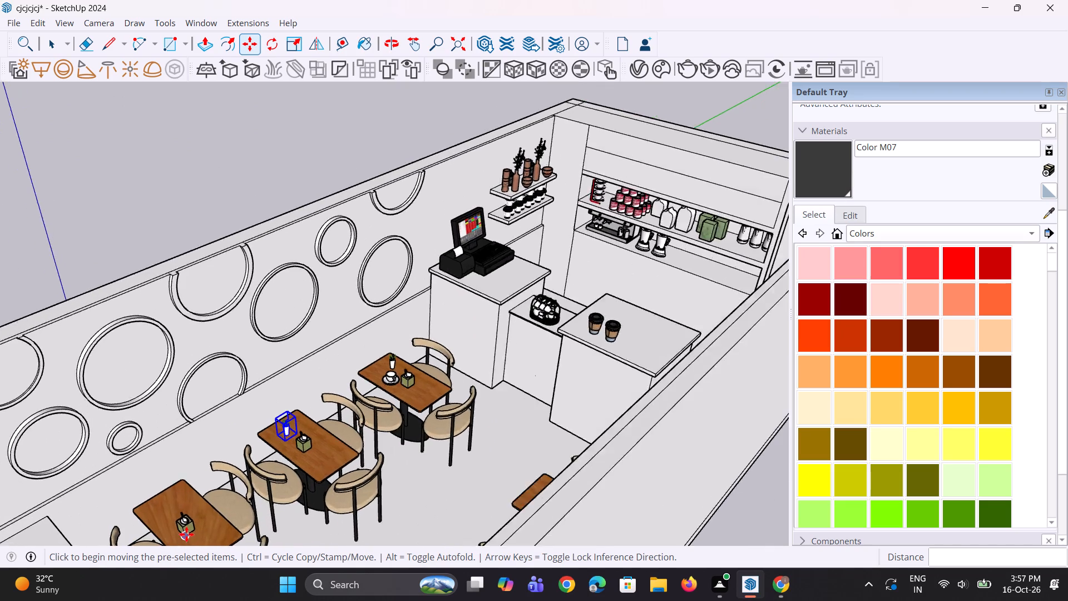
scroll(186, 533, "up", 11)
key("m")
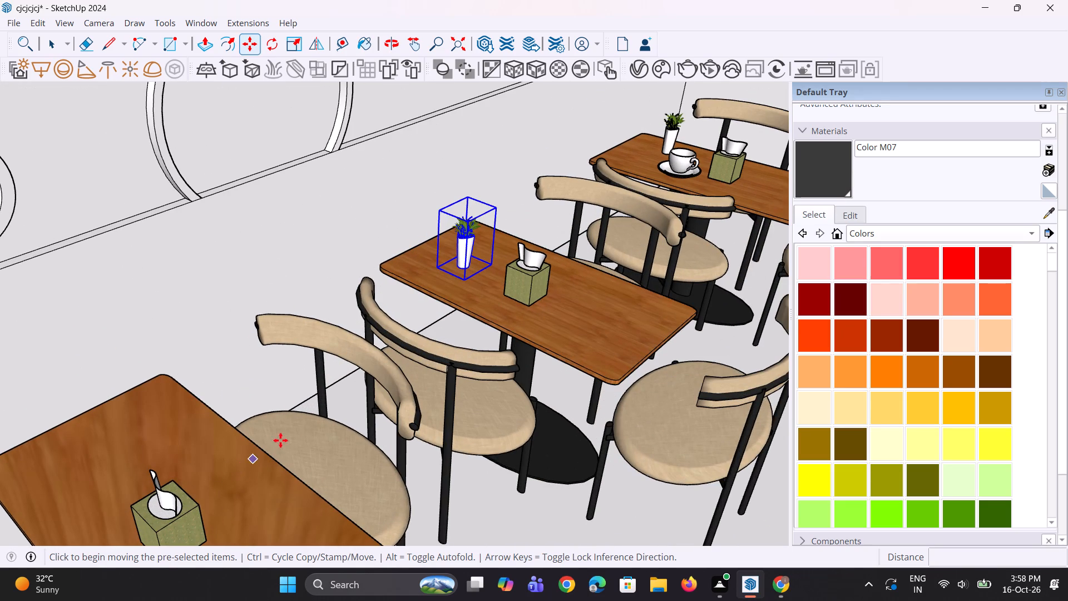
left_click(471, 279)
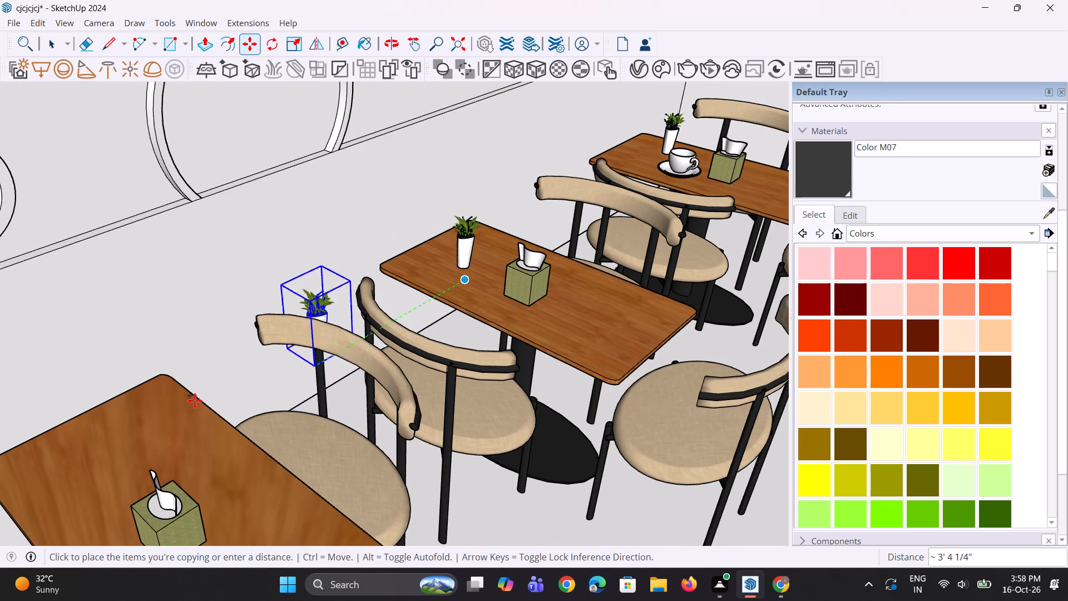
left_click(92, 486)
Copy the potted plant about 9' 3 3/4" across the aisle onto the wavy-wall table that holds two tissue boxes.
scroll(263, 419, "down", 16)
middle_click_drag(187, 512, 391, 543)
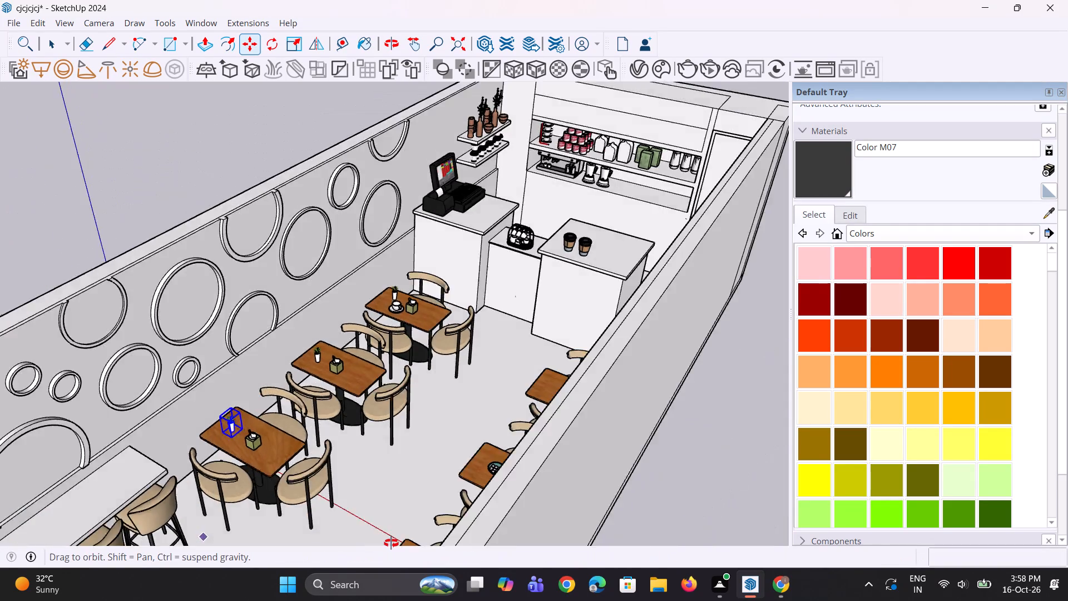
middle_click_drag(391, 543, 449, 520)
scroll(324, 506, "up", 7)
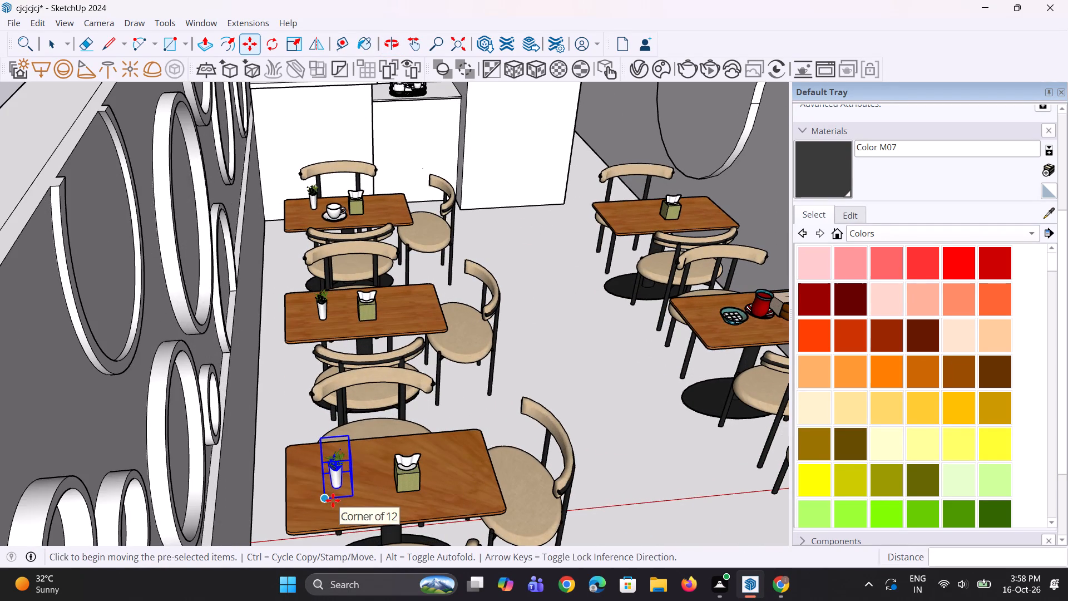
key("m")
left_click(353, 498)
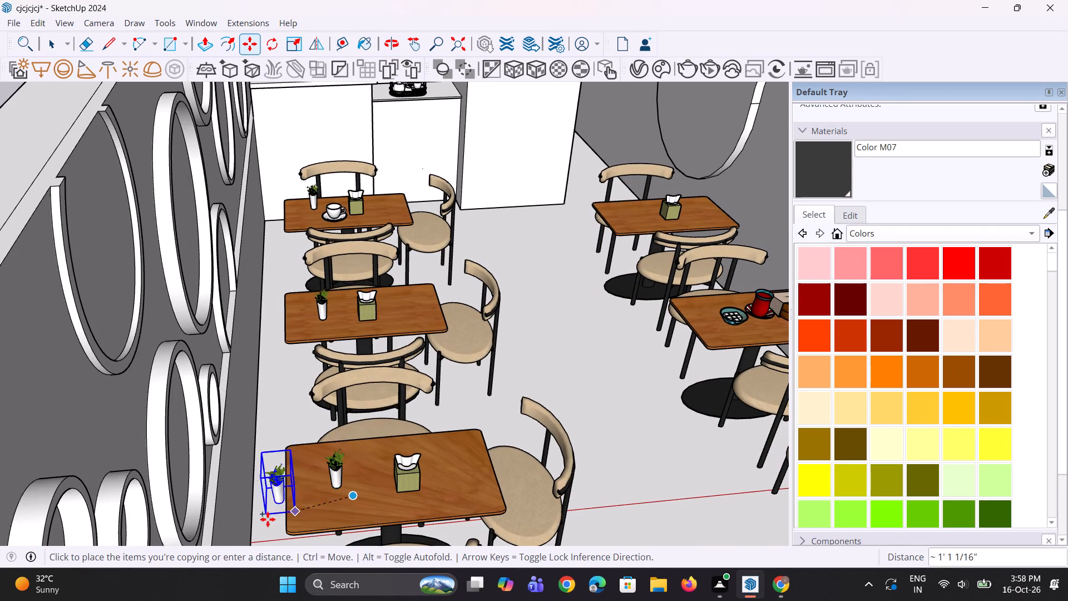
scroll(266, 520, "down", 5)
scroll(619, 504, "up", 7)
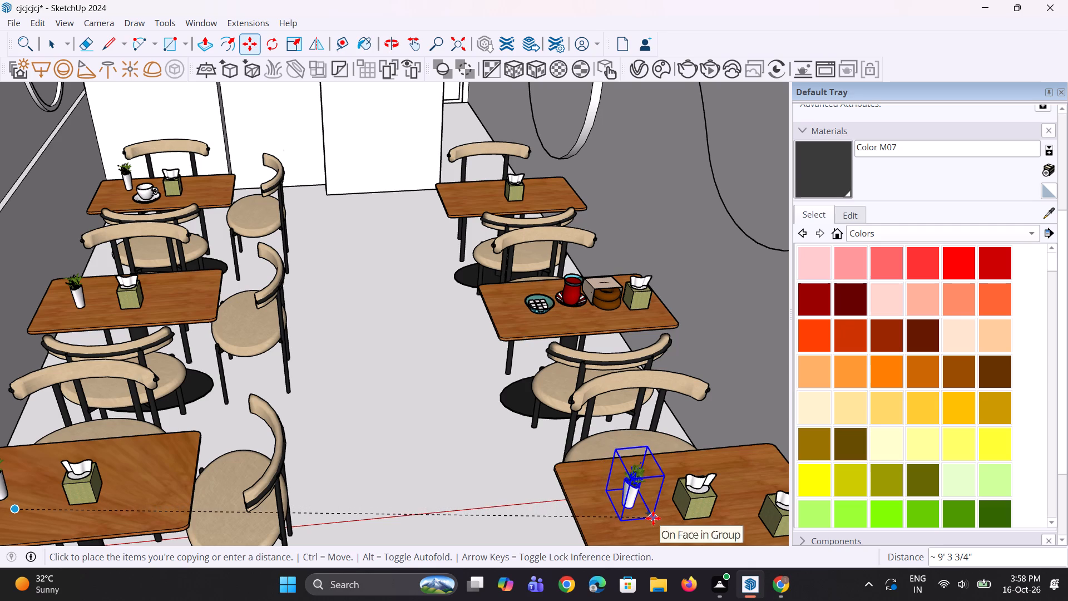
left_click(653, 522)
Copy the potted plant about 5' 8 7/16" onto the neighbouring wavy-wall table, beside the bowl, red cup and snacks.
scroll(532, 486, "down", 5)
scroll(570, 519, "up", 4)
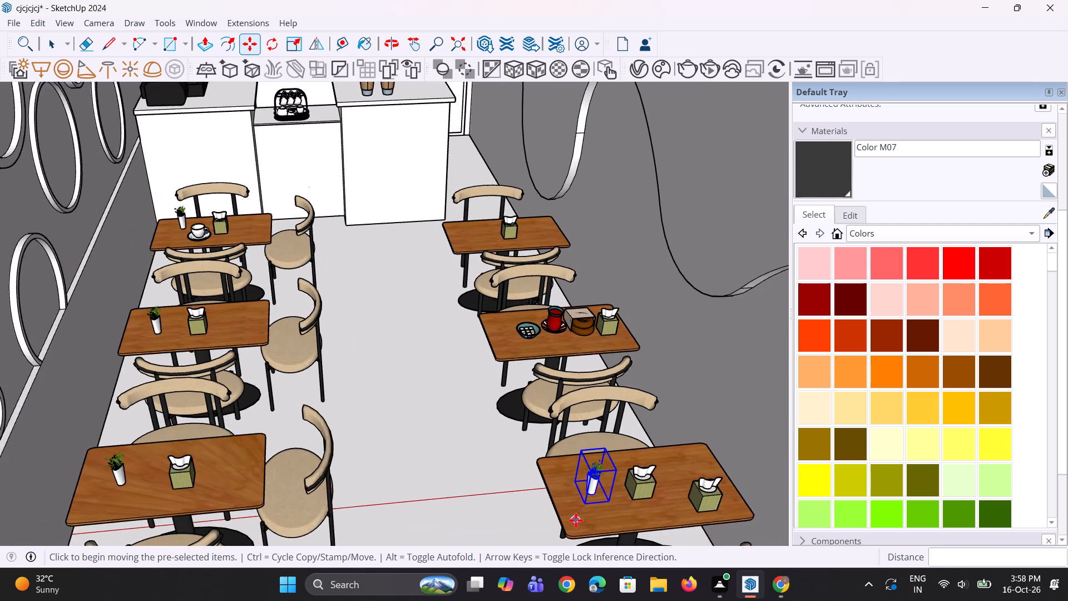
scroll(576, 520, "up", 1)
key("m")
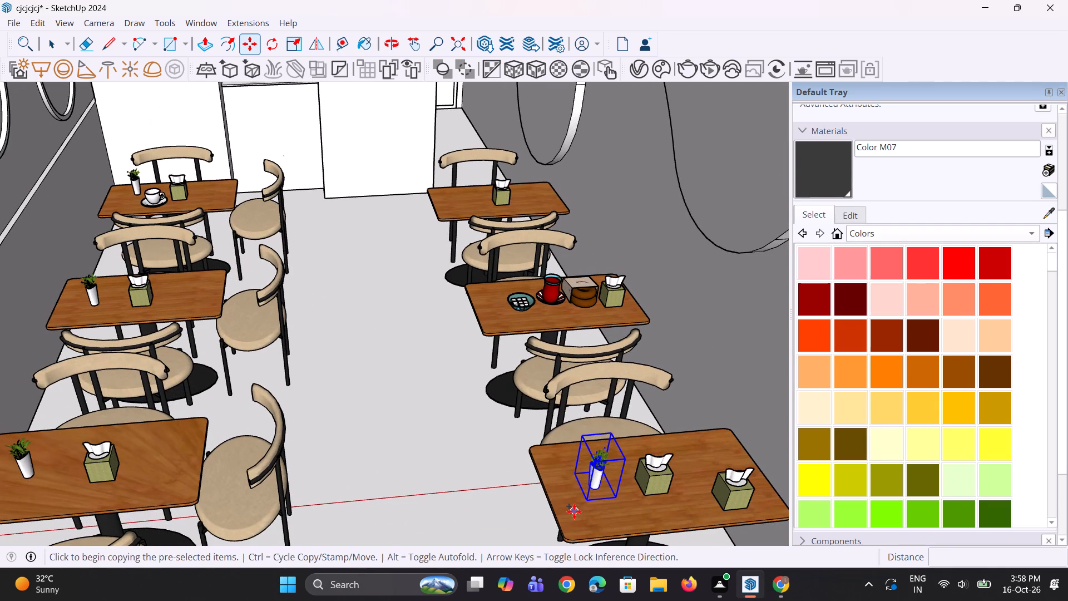
scroll(572, 511, "down", 2)
scroll(572, 501, "up", 2)
left_click(582, 502)
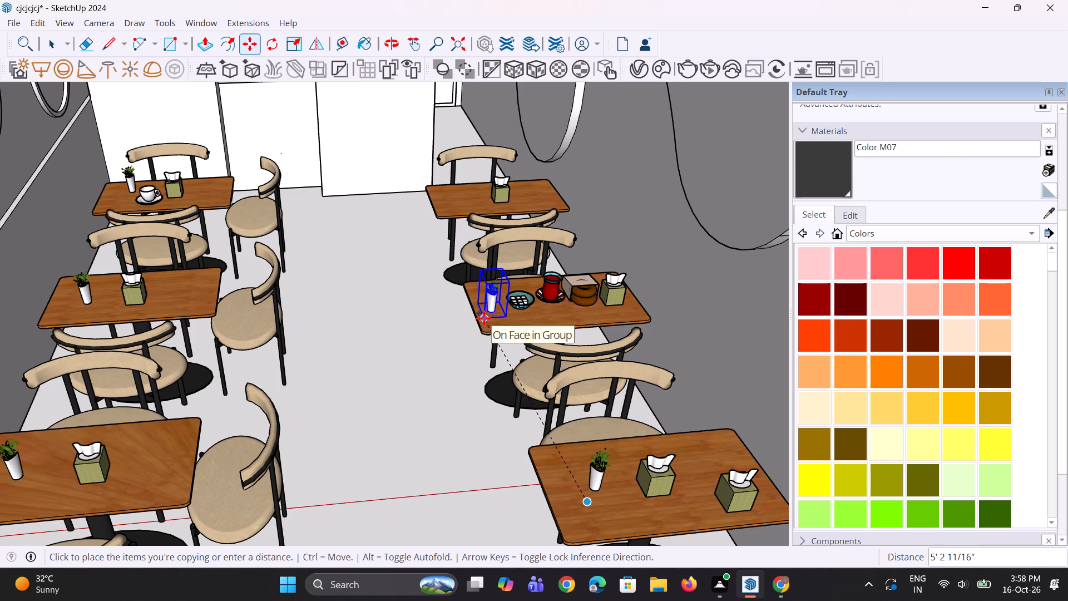
scroll(475, 312, "up", 1)
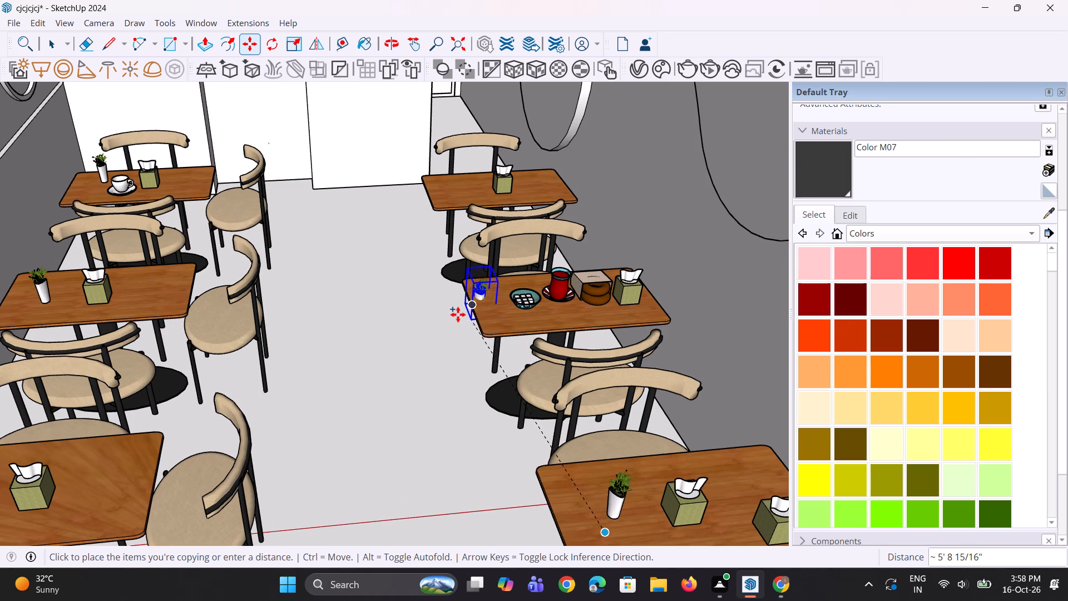
scroll(458, 311, "up", 2)
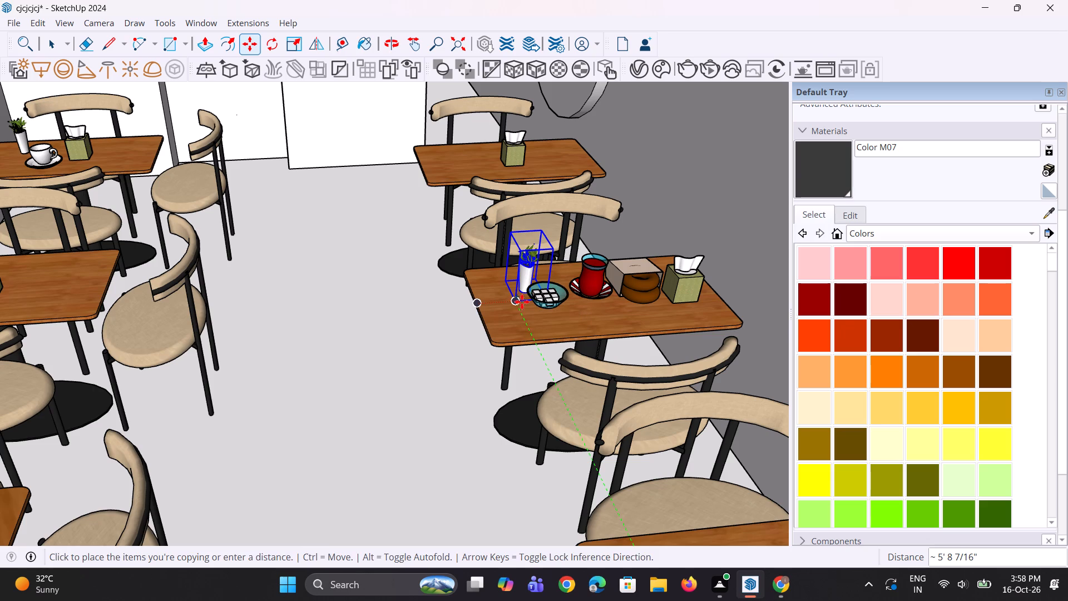
left_click(522, 302)
Copy the potted plant 5' 6 1/2" onto the wavy-wall table nearest the service counter, at its aisle end.
middle_click_drag(459, 321, 536, 385)
scroll(590, 362, "up", 4)
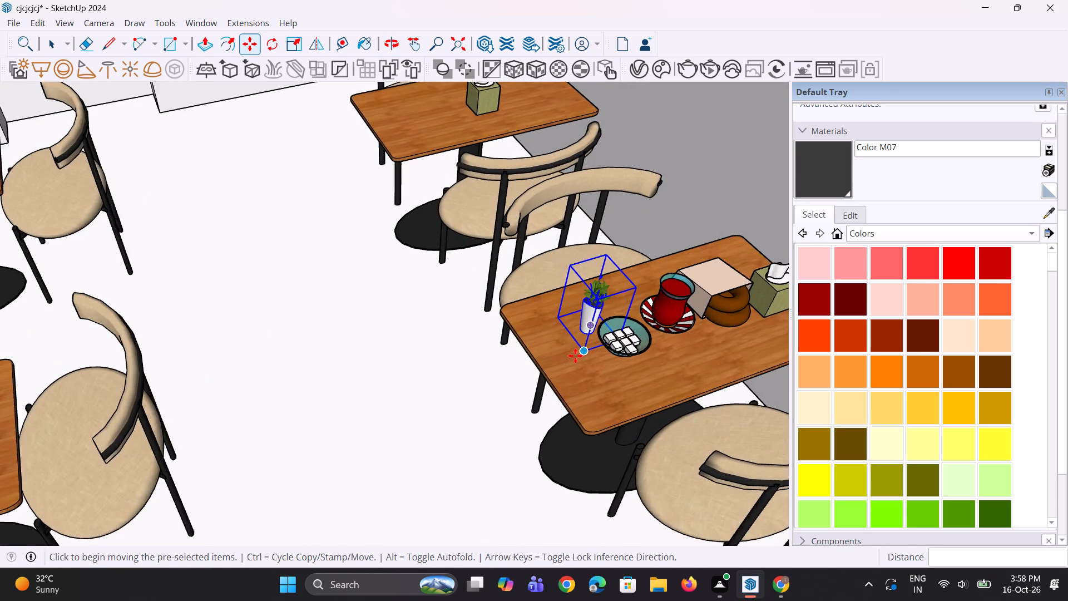
left_click(583, 354)
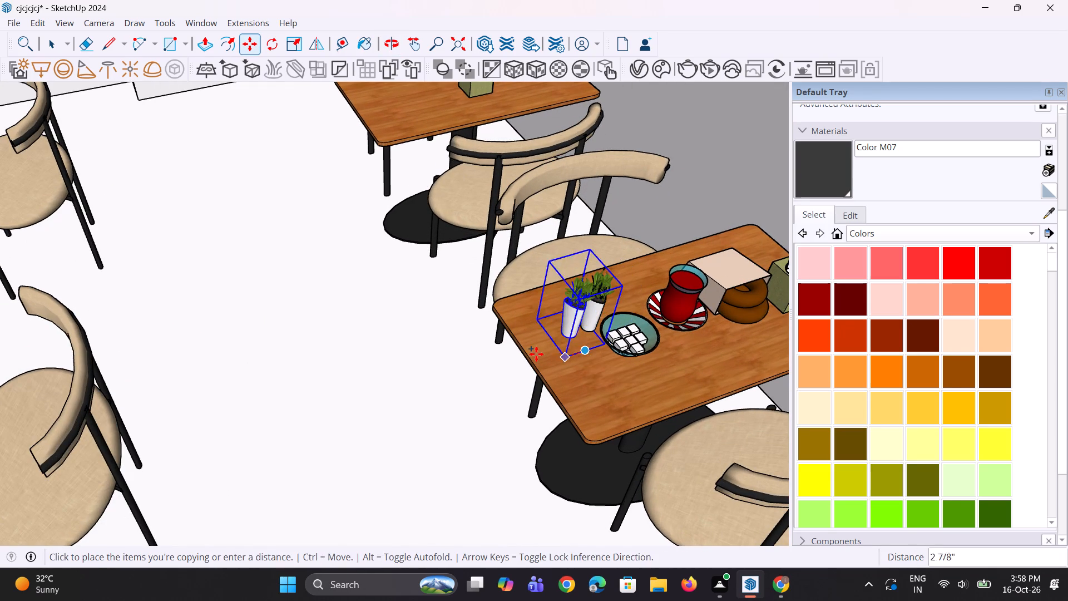
scroll(555, 406, "down", 4)
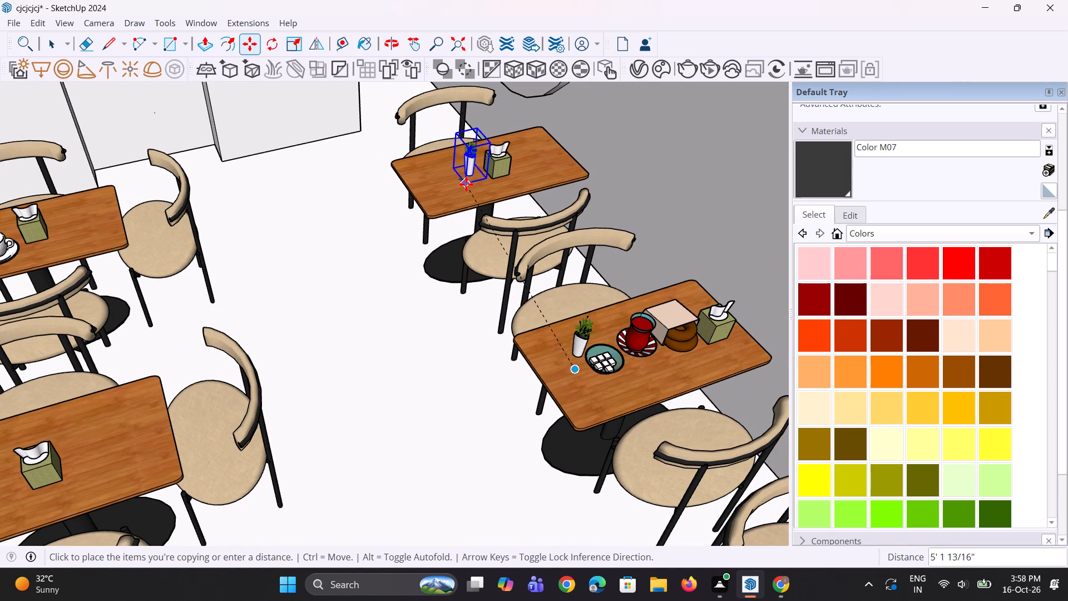
left_click(435, 176)
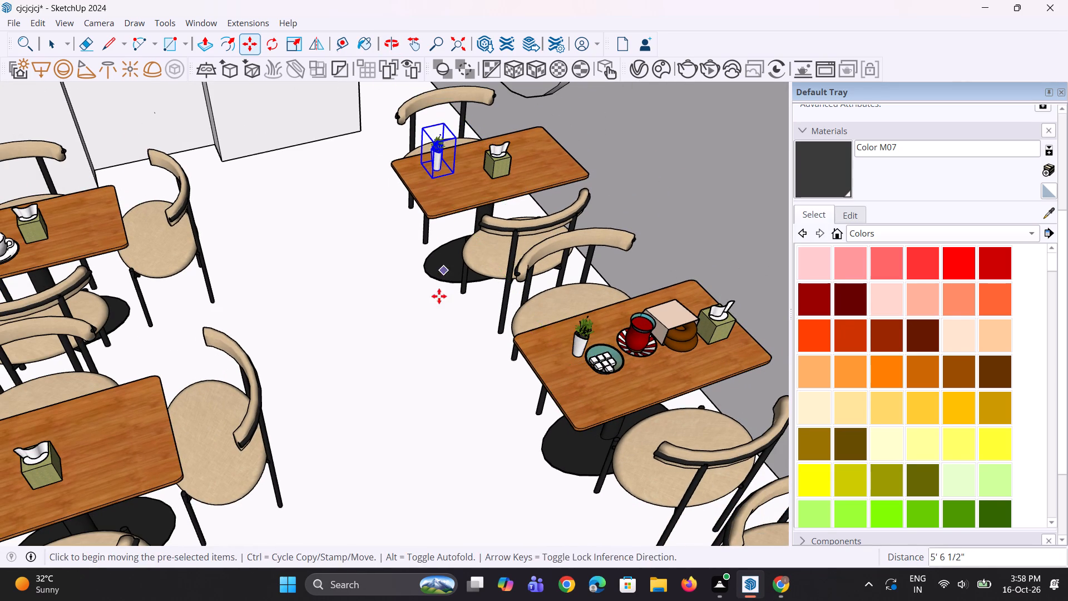
Delete the extra tissue box at the wall end of the third wavy-wall table.
middle_click_drag(436, 300, 406, 301)
scroll(408, 290, "down", 10)
middle_click_drag(539, 381, 539, 349)
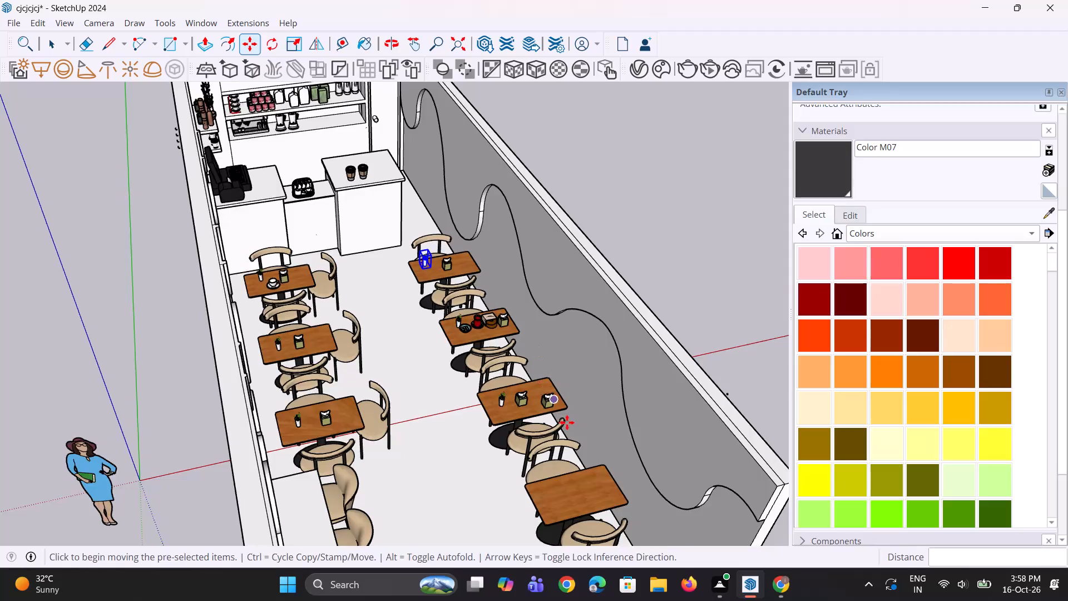
key("space")
scroll(569, 421, "up", 3)
key("space")
key("space")
left_click(546, 398)
scroll(546, 397, "up", 2)
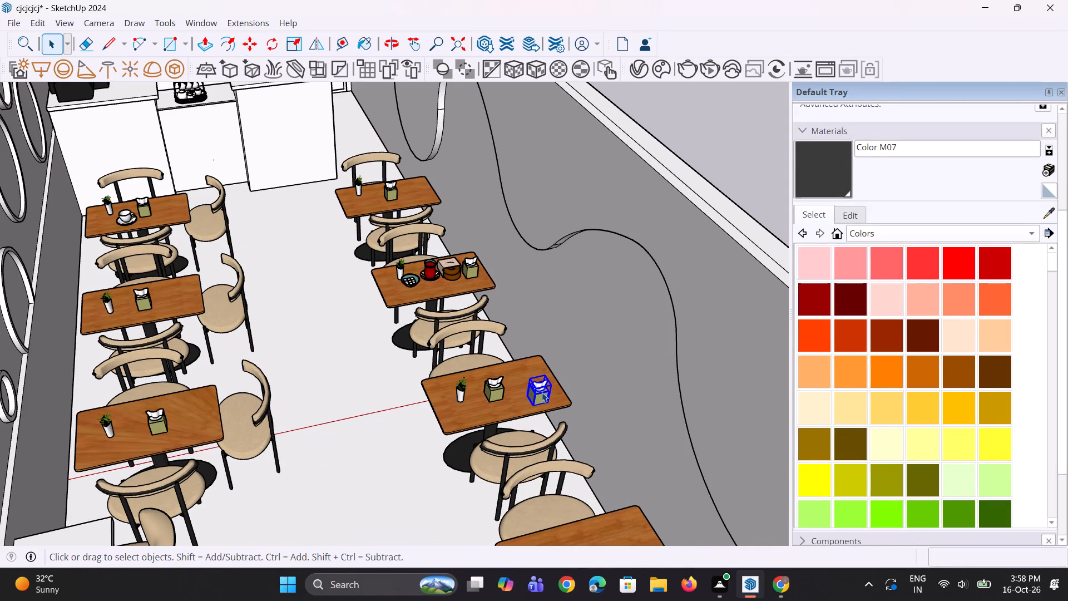
key("Delete")
Copy the potted plant from the third circle-wall table onto the near end of the white bar counter with stools.
scroll(469, 414, "down", 11)
middle_click_drag(452, 397, 371, 358)
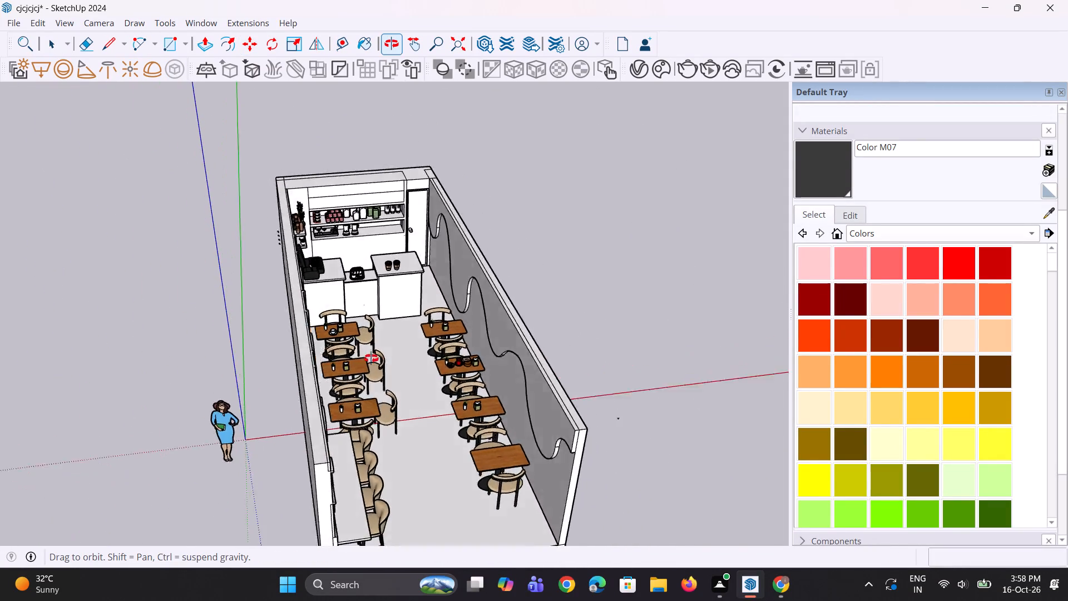
middle_click_drag(371, 358, 299, 402)
key("space")
key("space")
scroll(309, 393, "down", 5)
middle_click_drag(342, 400, 344, 384)
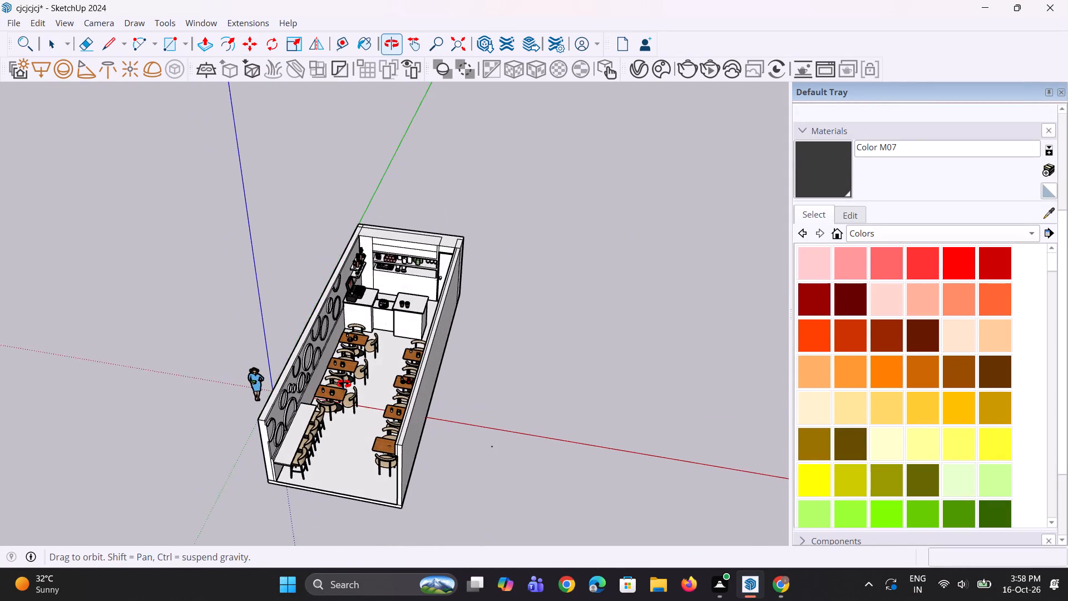
middle_click_drag(344, 384, 344, 383)
scroll(318, 411, "up", 13)
left_click(327, 348)
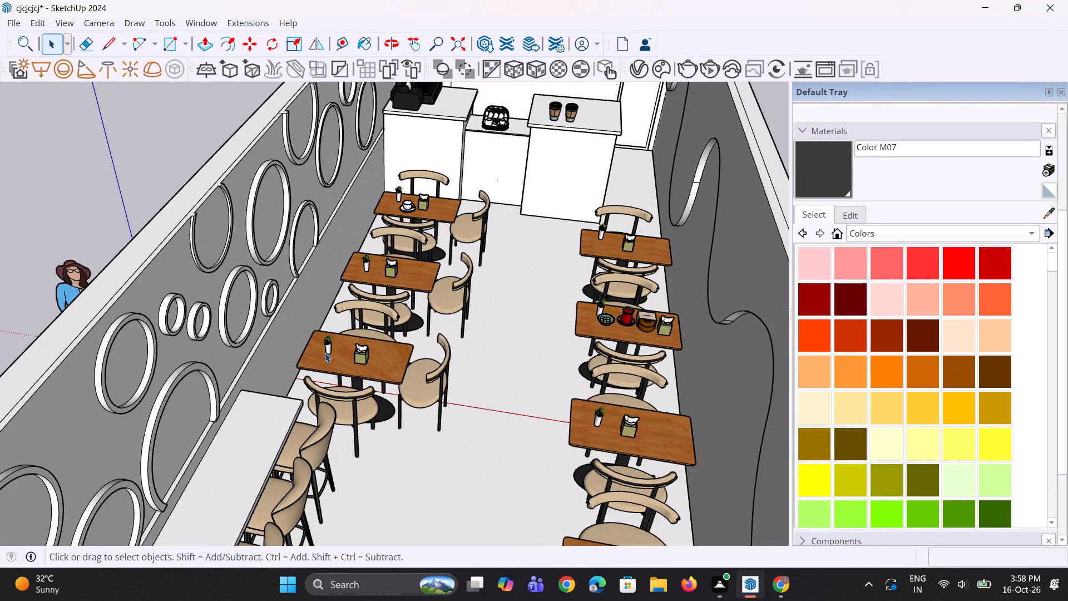
scroll(327, 357, "up", 2)
key("m")
left_click(336, 359)
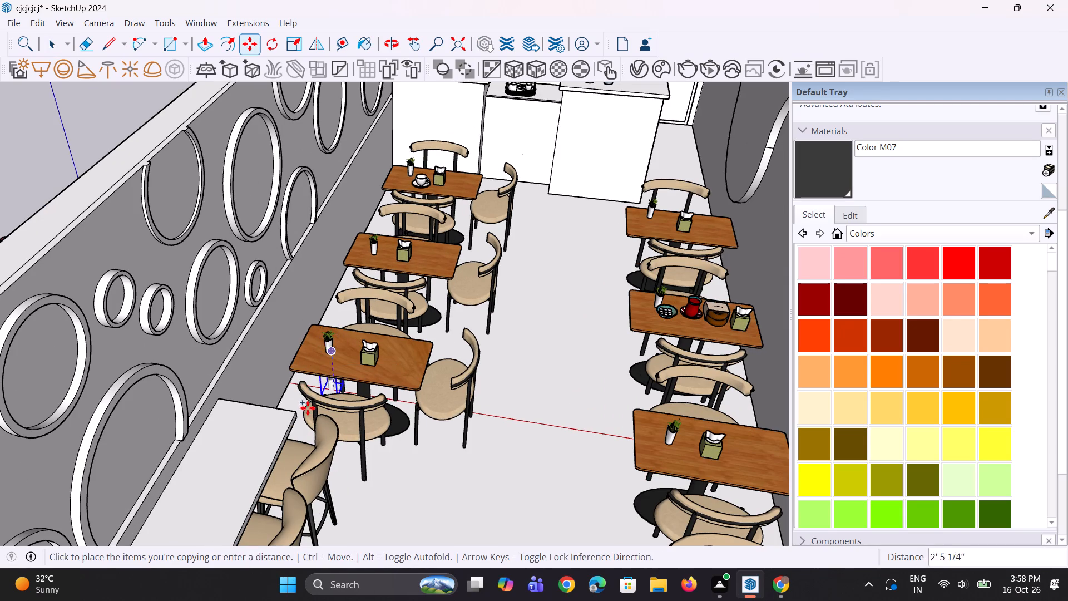
left_click(235, 436)
Scale the potted plant on the bar counter up uniformly by a factor of about 1.6.
scroll(238, 456, "up", 1)
middle_click_drag(238, 456, 120, 470)
scroll(253, 374, "up", 8)
key("s")
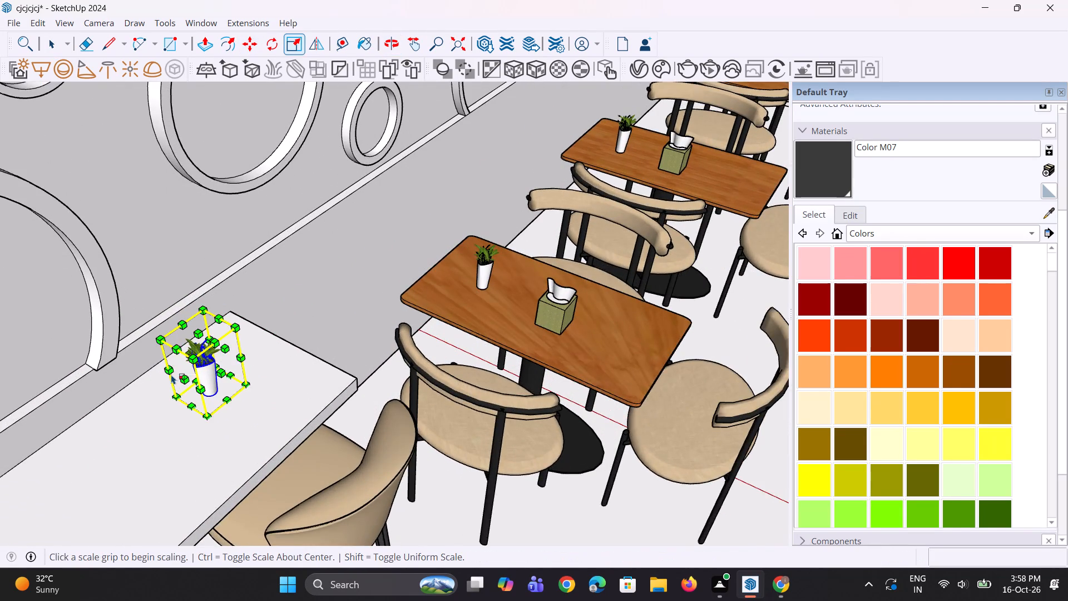
scroll(163, 369, "up", 2)
left_click(163, 339)
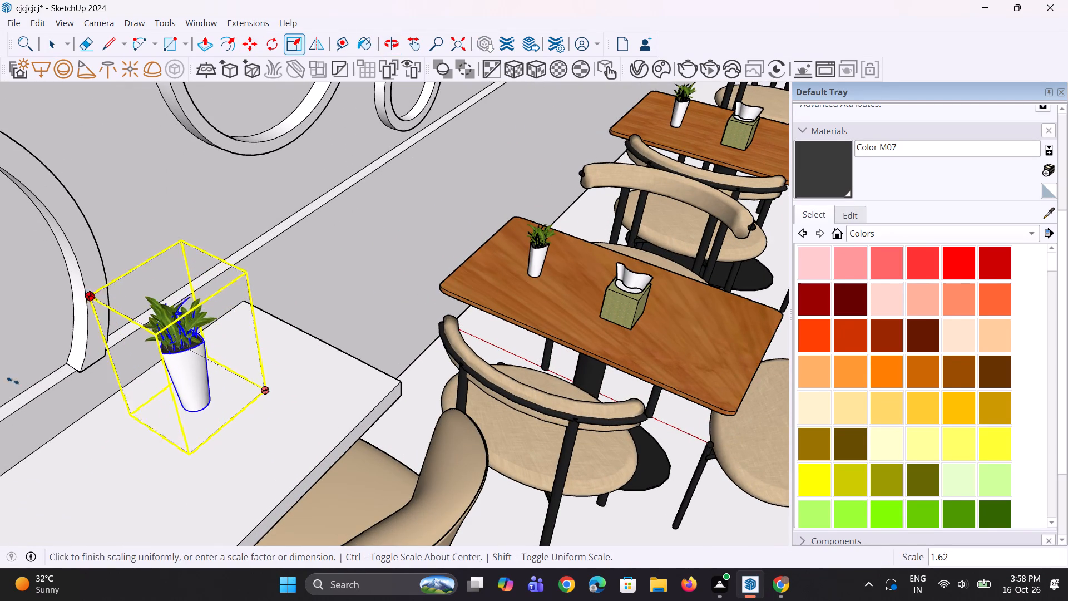
left_click(0, 367)
Move the enlarged potted plant into the bar counter's back corner, against the circle-decorated wall at the dining-table end.
scroll(330, 372, "down", 7)
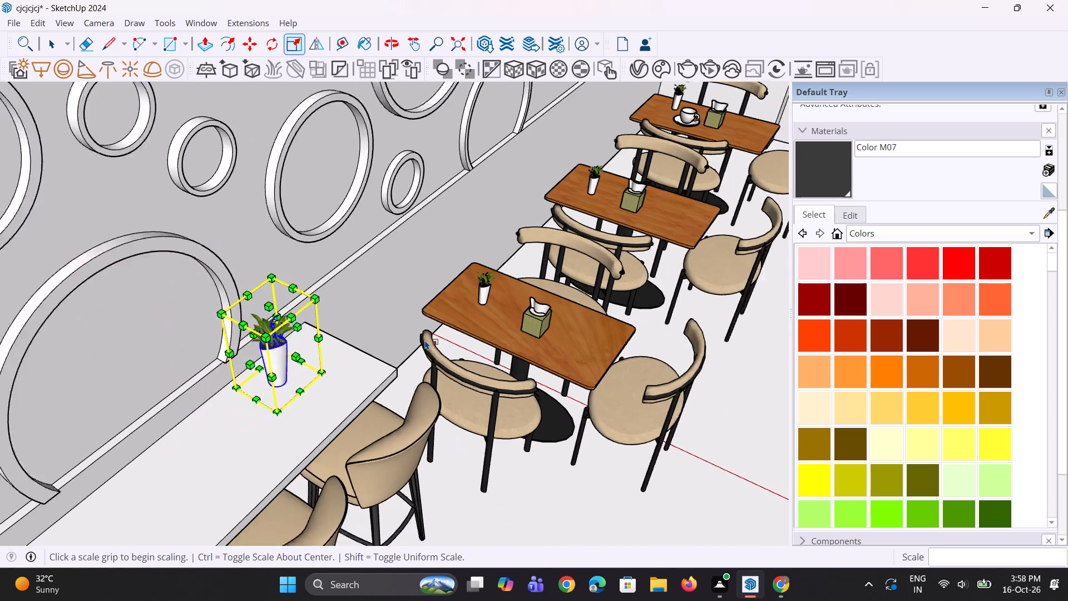
scroll(425, 340, "down", 1)
scroll(300, 413, "up", 6)
key("m")
scroll(327, 385, "up", 2)
left_click(327, 386)
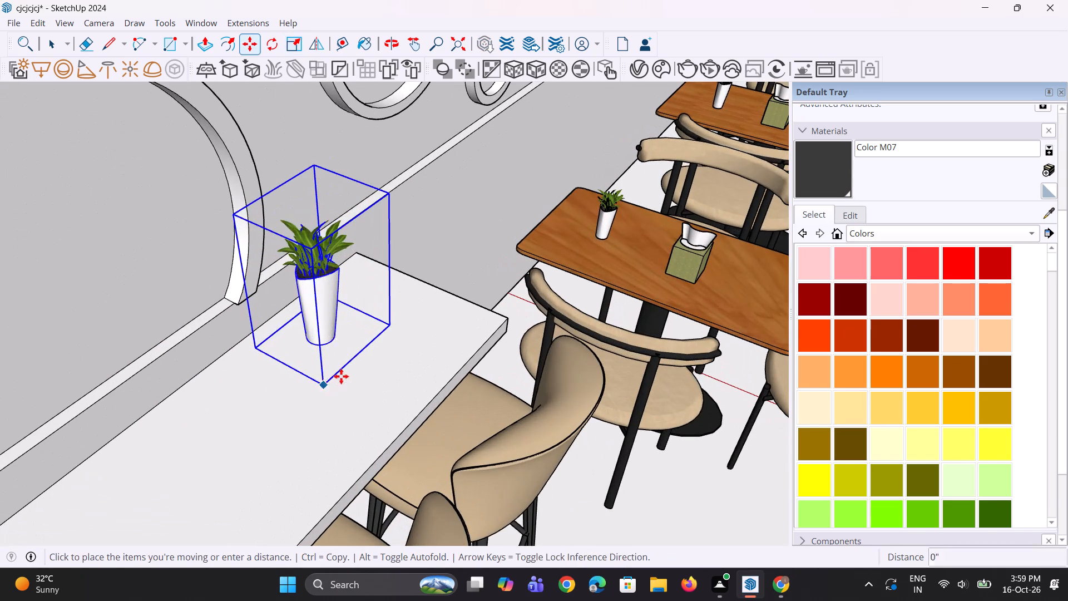
left_click(360, 357)
left_click(358, 357)
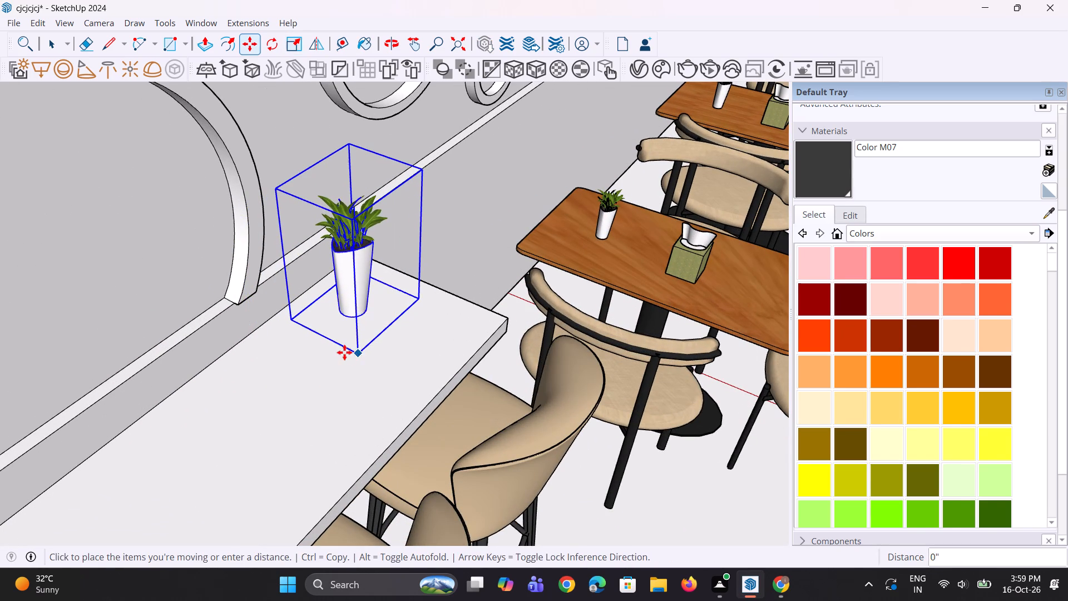
left_click(330, 348)
Copy the enlarged potted plant about 8' 1 15/16" along the bar counter to its opposite end.
scroll(376, 344, "down", 9)
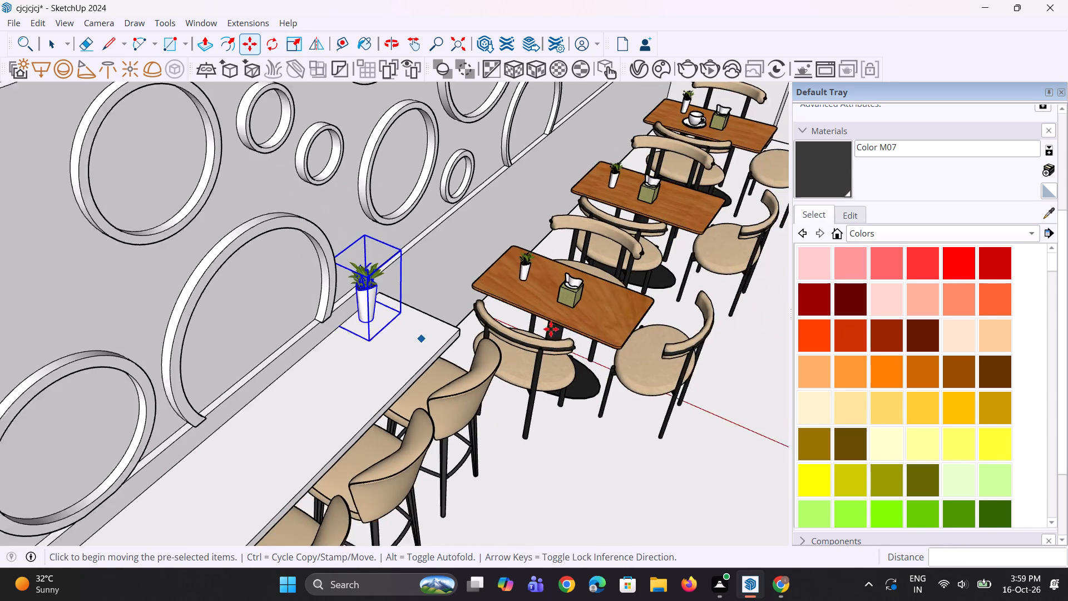
middle_click_drag(551, 336, 473, 343)
scroll(474, 336, "down", 9)
middle_click_drag(437, 383, 319, 376)
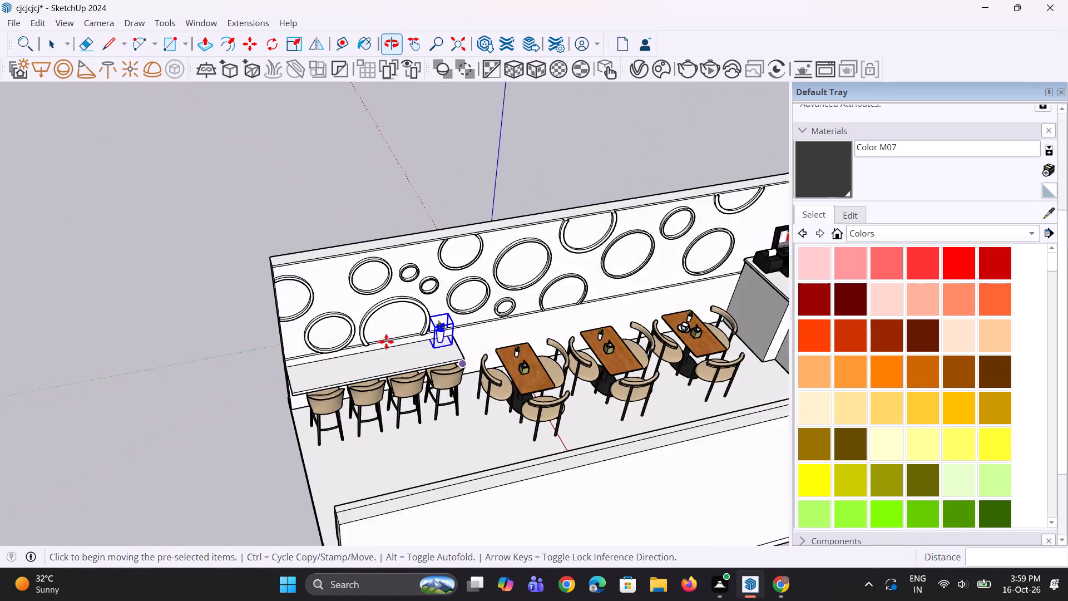
scroll(387, 342, "up", 11)
key("m")
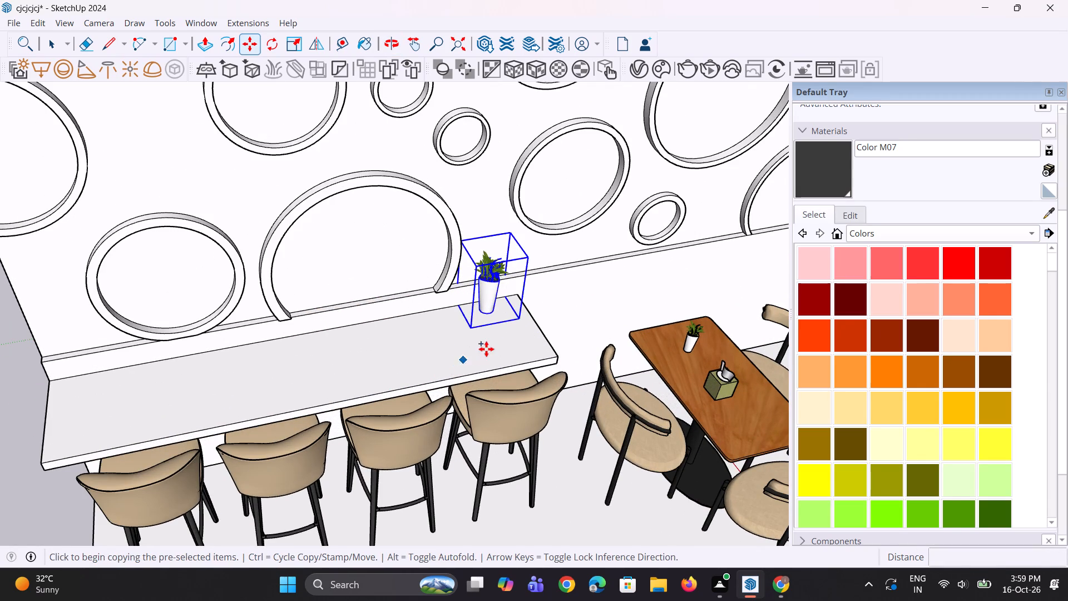
left_click_drag(471, 329, 466, 329)
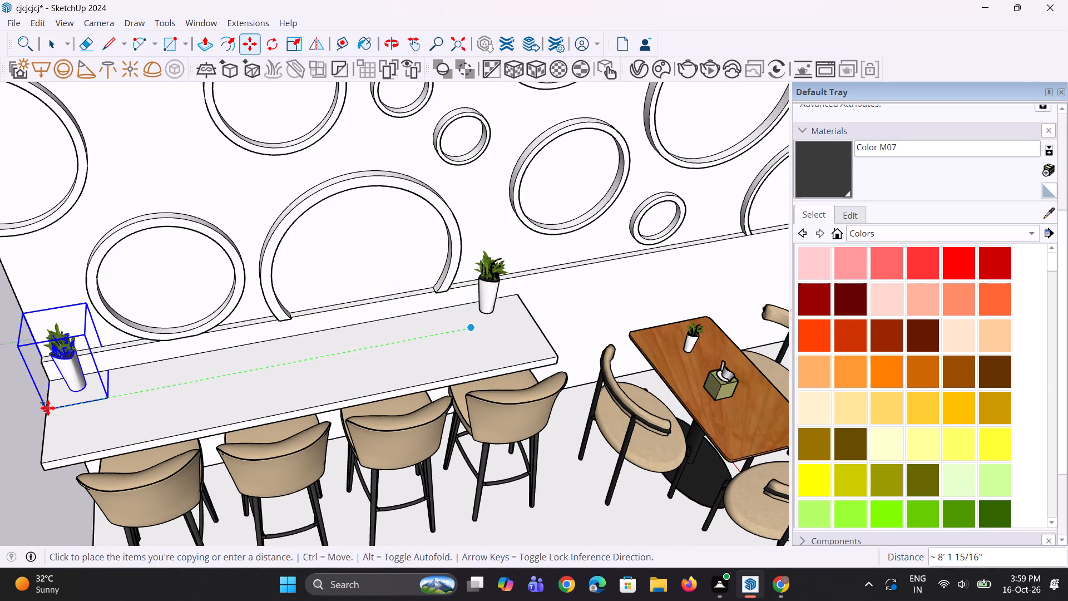
left_click(47, 408)
Clear the selection and look over the café interior to examine how the tables and bar counter are dressed.
middle_click_drag(79, 416, 528, 339)
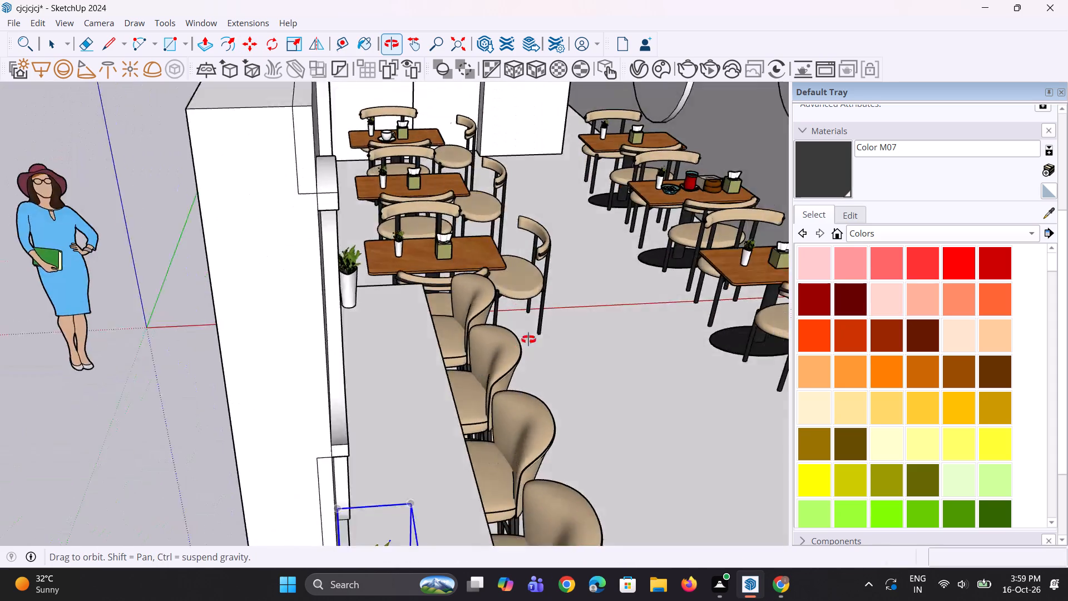
middle_click_drag(528, 339, 426, 303)
scroll(416, 307, "down", 7)
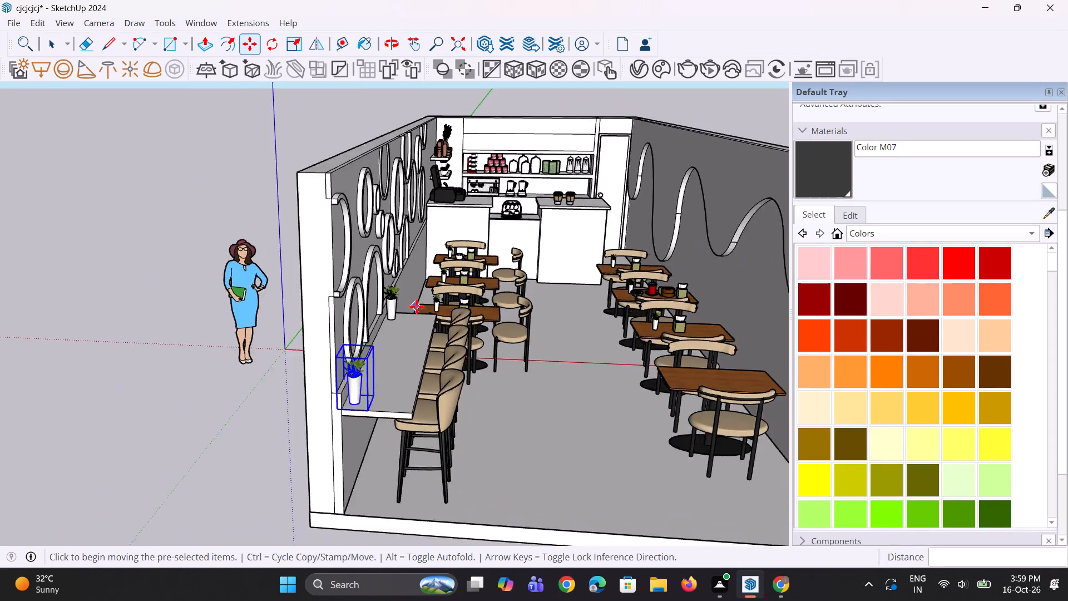
scroll(417, 307, "down", 2)
key("space")
key("space")
left_click(230, 455)
scroll(654, 369, "up", 3)
middle_click_drag(571, 343, 541, 376)
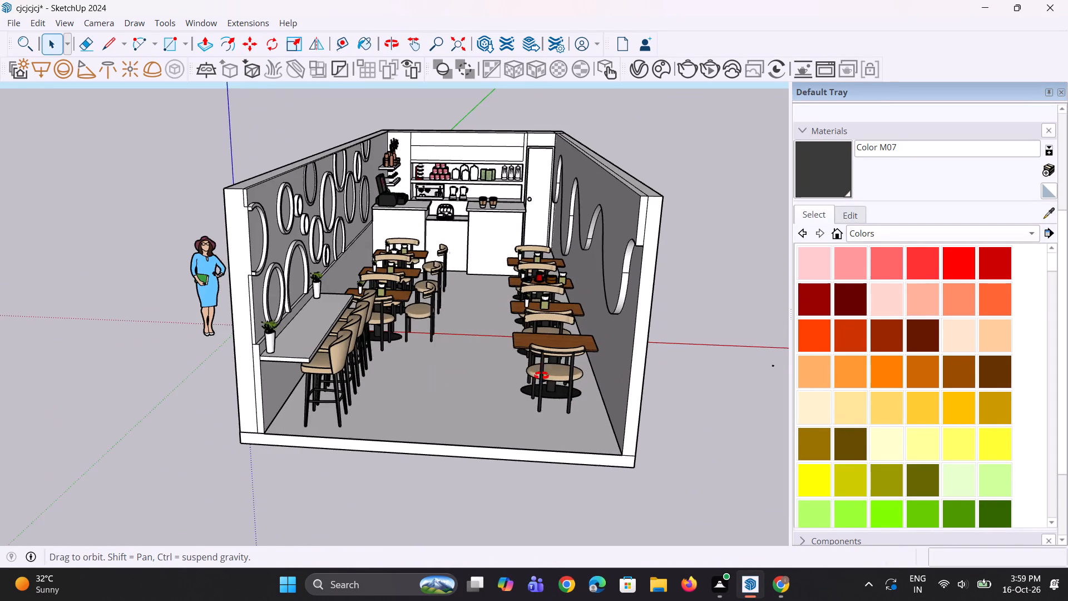
middle_click_drag(541, 376, 526, 398)
scroll(537, 398, "down", 2)
scroll(537, 373, "up", 1)
middle_click_drag(538, 372, 586, 361)
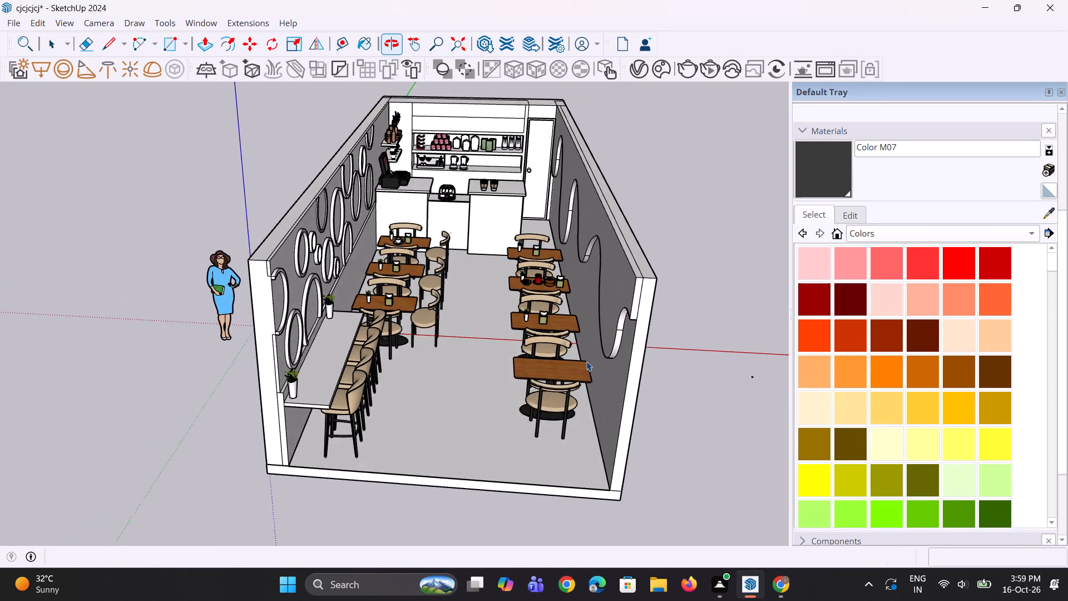
Delete the stray object lying outside the café near the red axis.
scroll(587, 363, "down", 4)
scroll(587, 364, "up", 2)
scroll(538, 361, "down", 10)
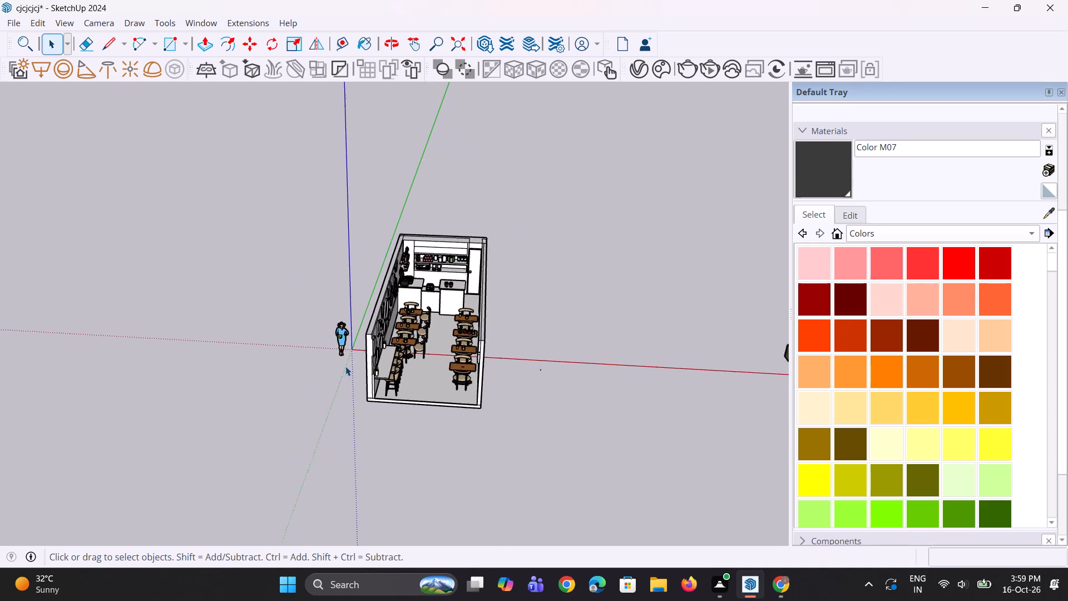
scroll(345, 366, "down", 6)
left_click_drag(580, 321, 640, 397)
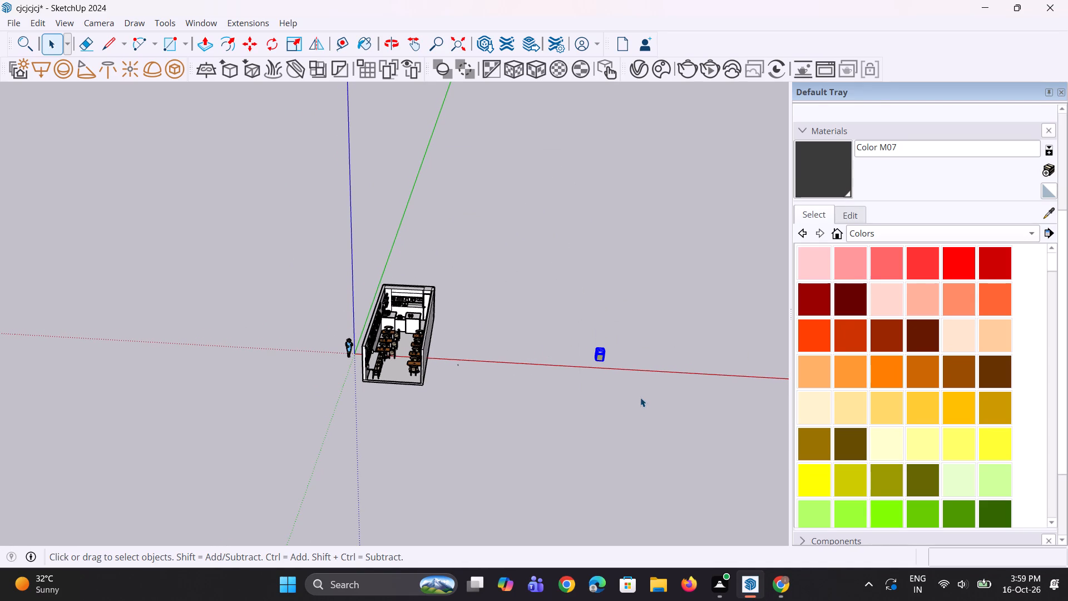
key("Delete")
Erase the lengthwise seam and the cross seams on the back wall's top face, from the shelf corner to above the door.
middle_click_drag(489, 397, 468, 351)
scroll(315, 323, "up", 4)
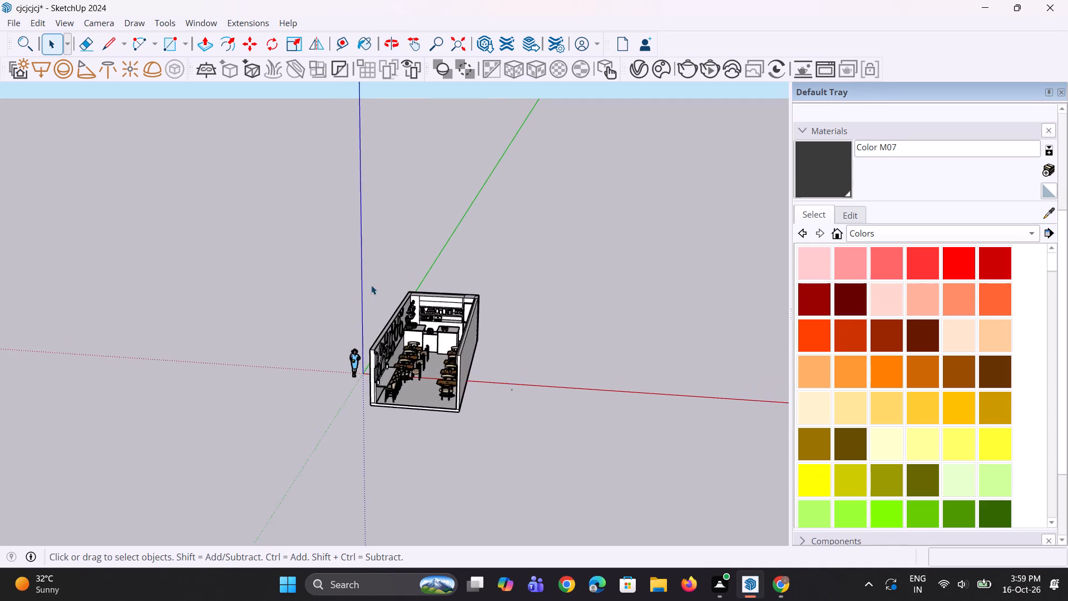
scroll(388, 286, "up", 13)
middle_click_drag(465, 285, 467, 317)
scroll(467, 317, "up", 3)
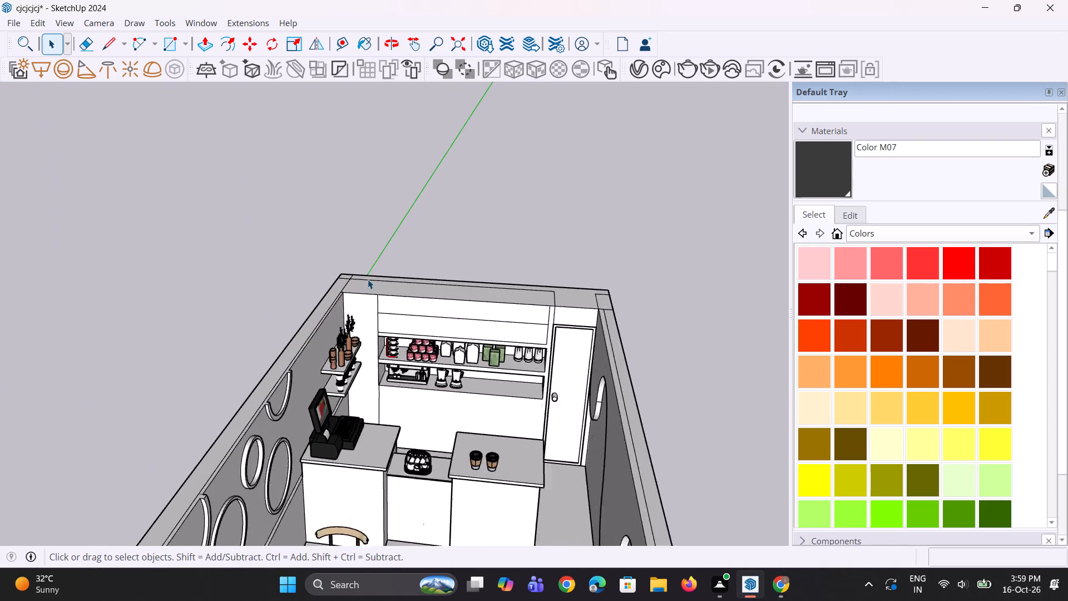
scroll(368, 279, "up", 3)
key("e")
scroll(342, 280, "up", 2)
left_click_drag(337, 273, 345, 280)
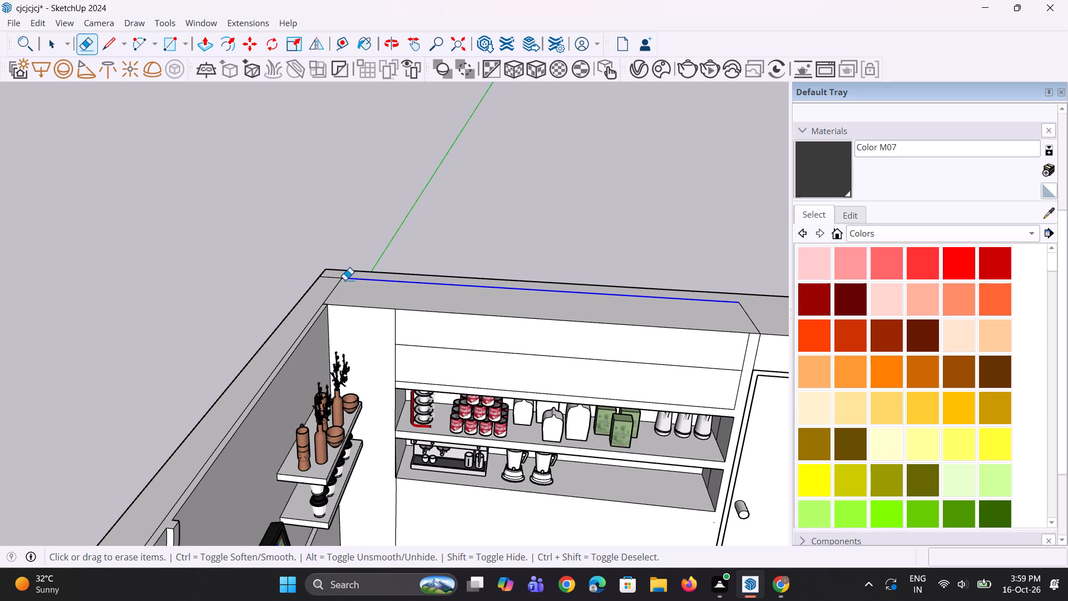
left_click_drag(345, 280, 338, 279)
scroll(302, 299, "down", 4)
scroll(665, 279, "up", 3)
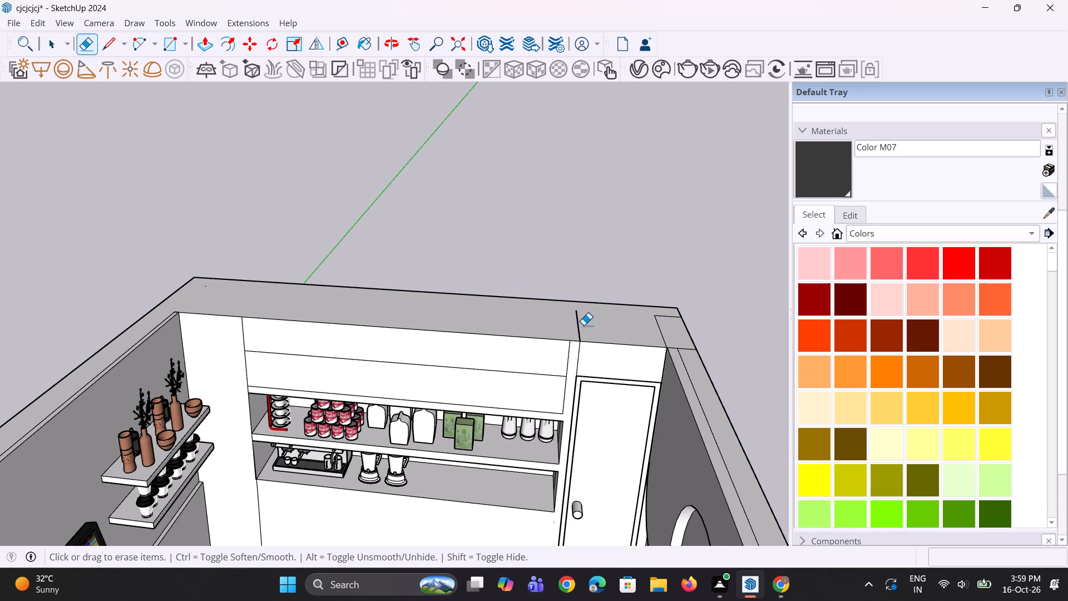
left_click_drag(580, 325, 572, 323)
Erase the leftover seam edges on the wall tops at the corner beside the door.
left_click_drag(659, 323, 666, 332)
left_click_drag(666, 313, 670, 325)
left_click_drag(679, 353, 685, 366)
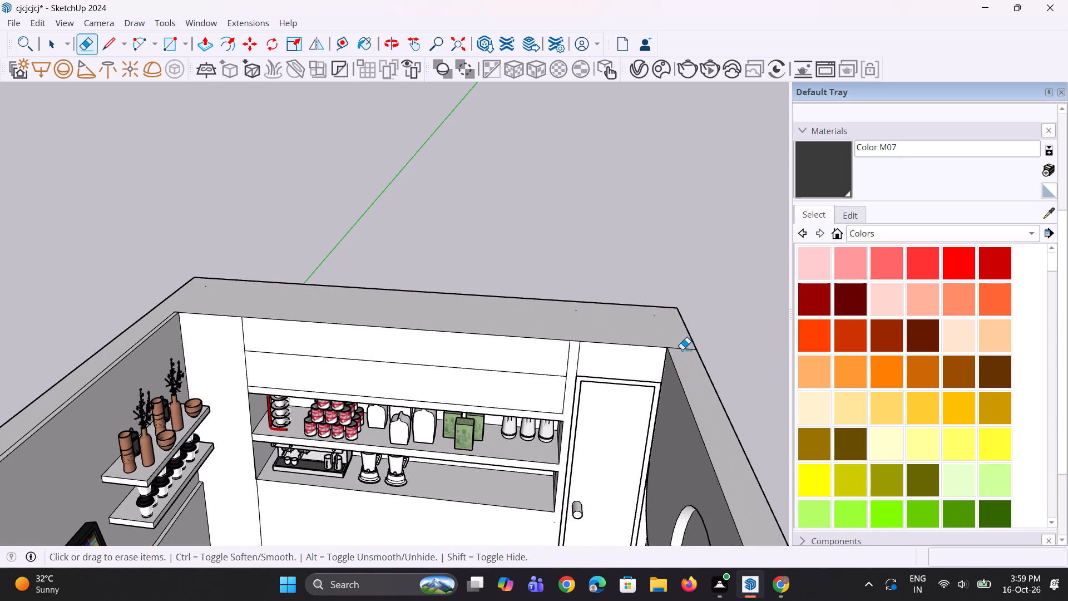
left_click(682, 349)
scroll(582, 319, "down", 6)
scroll(679, 349, "up", 8)
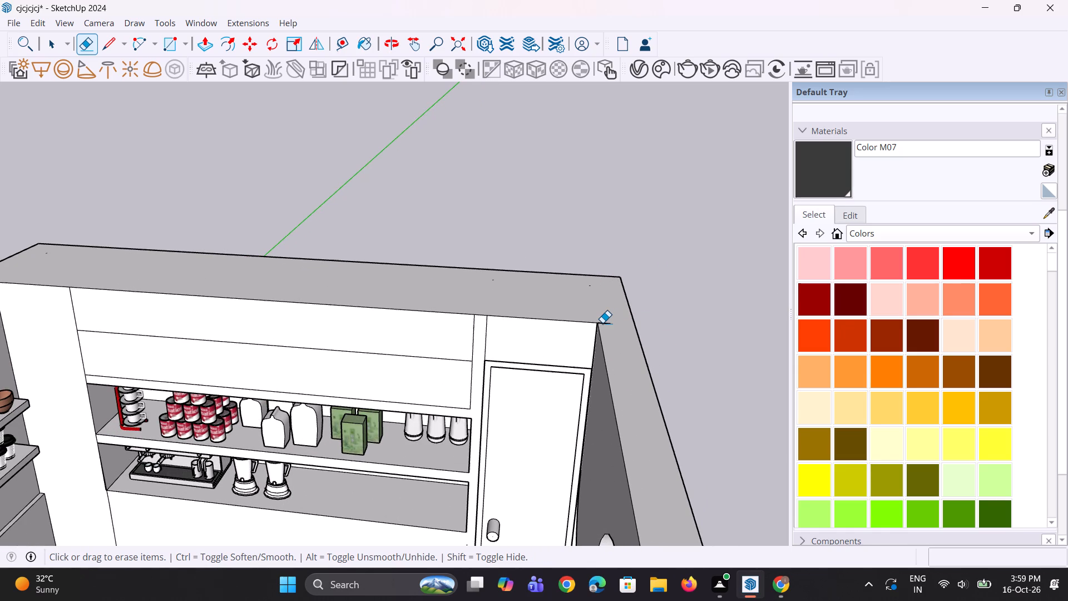
left_click(602, 323)
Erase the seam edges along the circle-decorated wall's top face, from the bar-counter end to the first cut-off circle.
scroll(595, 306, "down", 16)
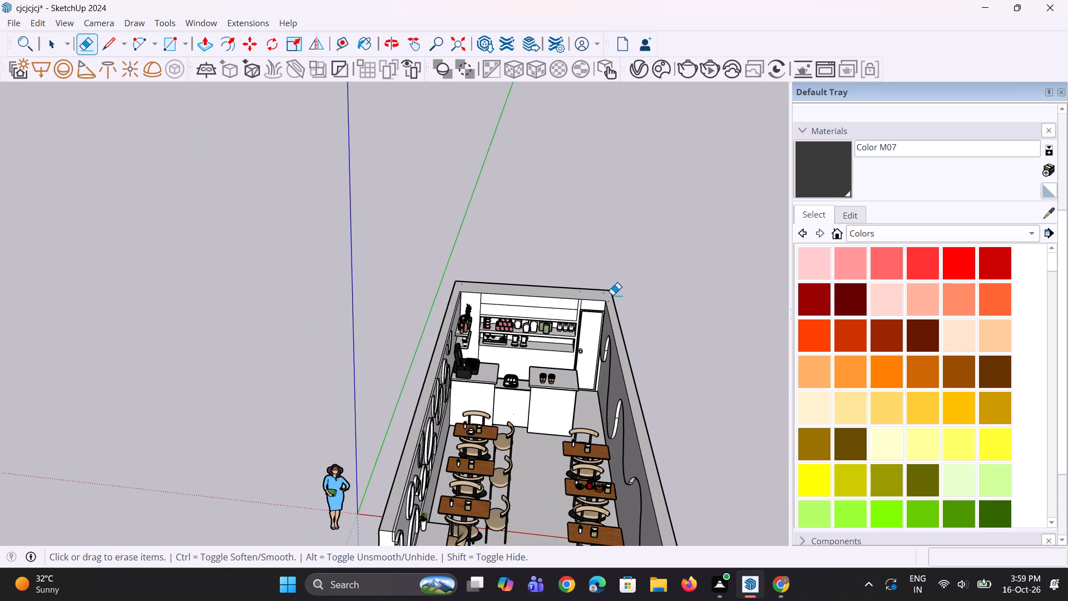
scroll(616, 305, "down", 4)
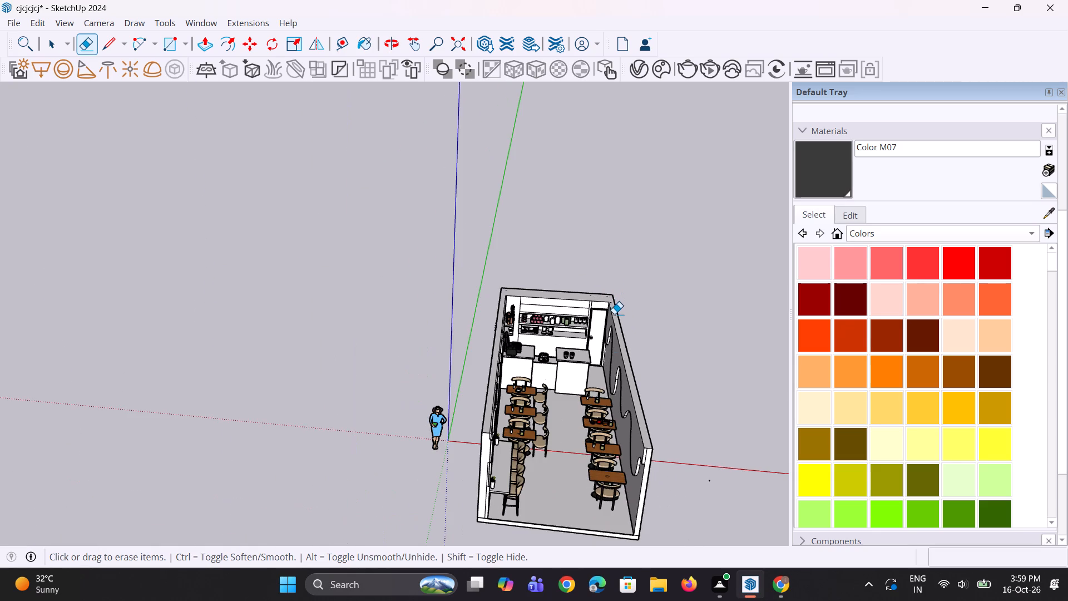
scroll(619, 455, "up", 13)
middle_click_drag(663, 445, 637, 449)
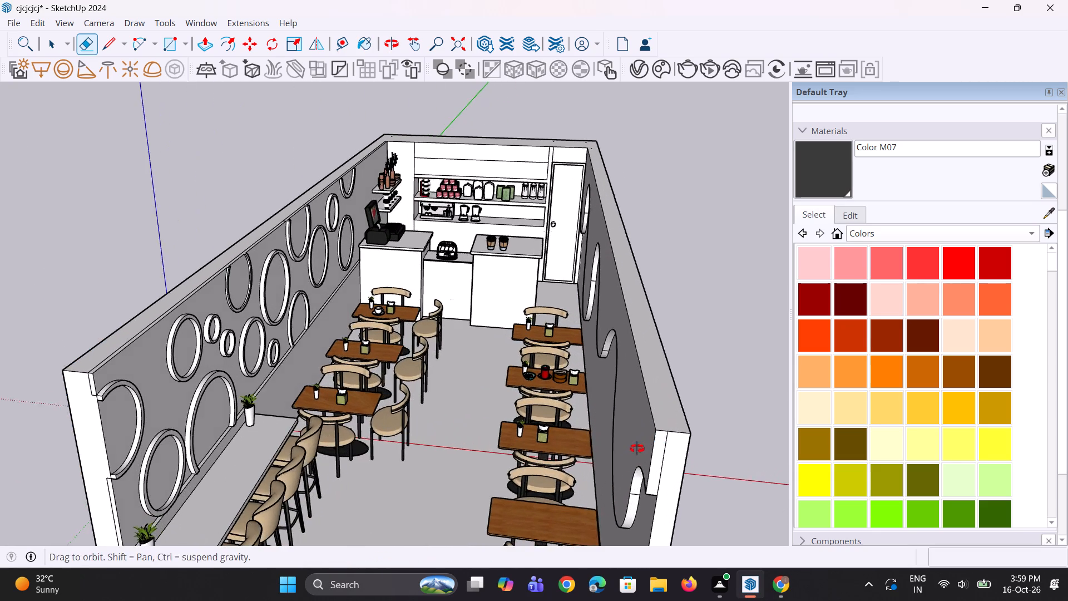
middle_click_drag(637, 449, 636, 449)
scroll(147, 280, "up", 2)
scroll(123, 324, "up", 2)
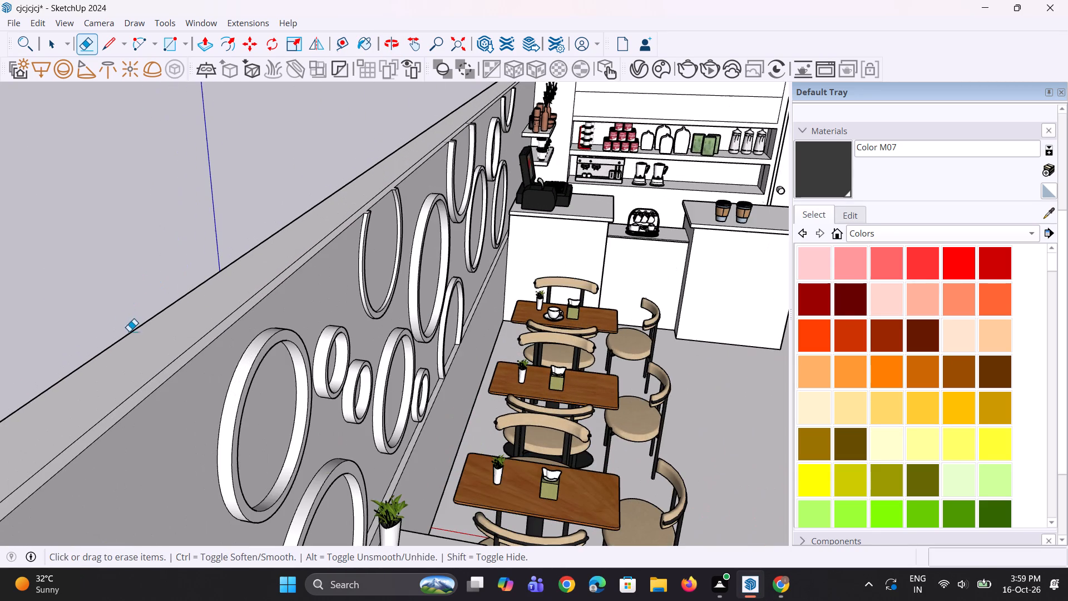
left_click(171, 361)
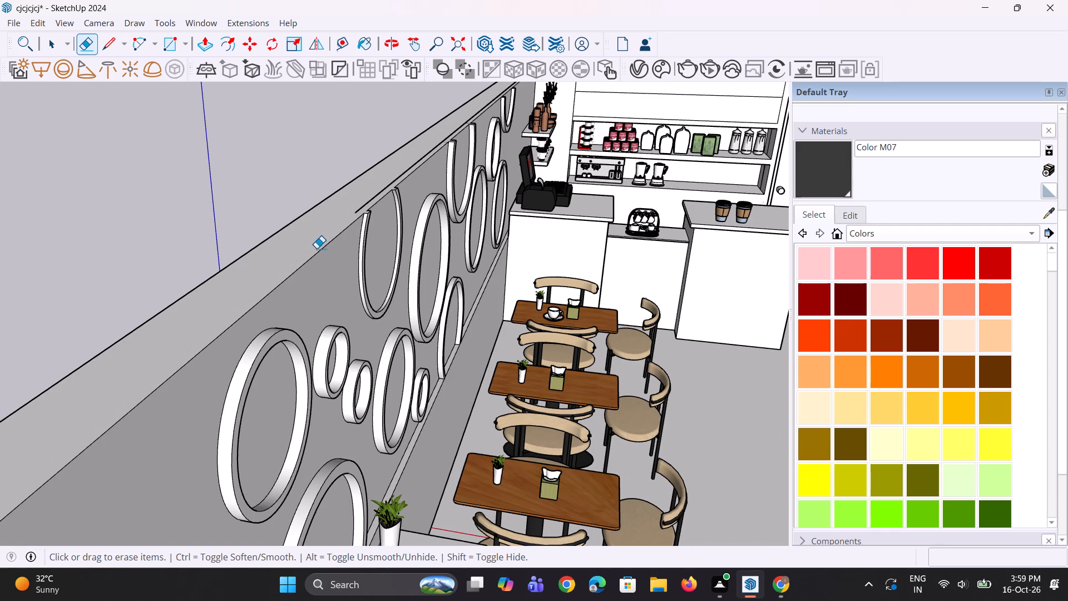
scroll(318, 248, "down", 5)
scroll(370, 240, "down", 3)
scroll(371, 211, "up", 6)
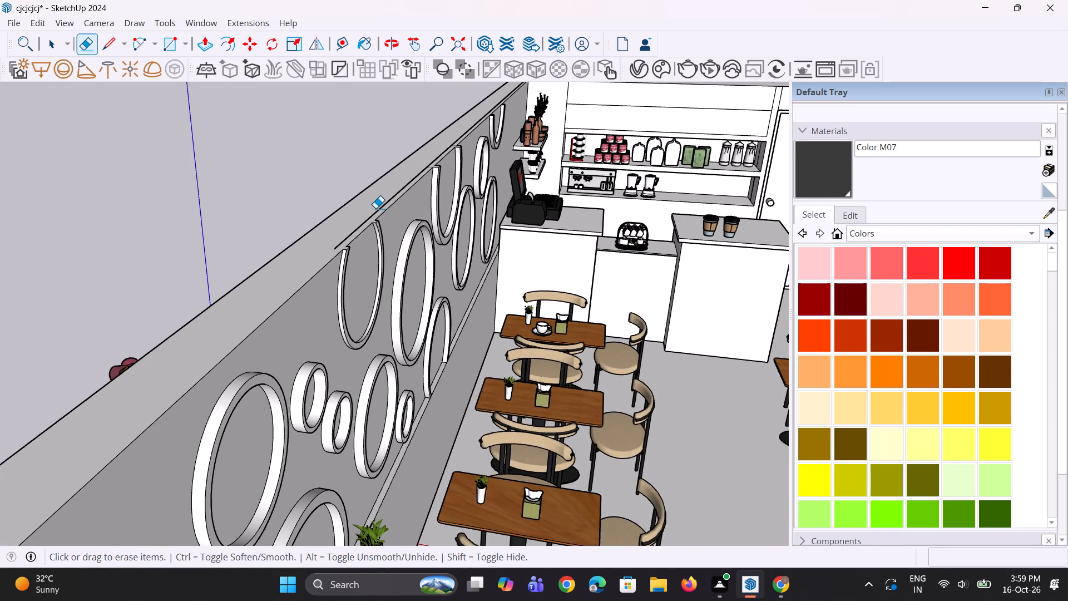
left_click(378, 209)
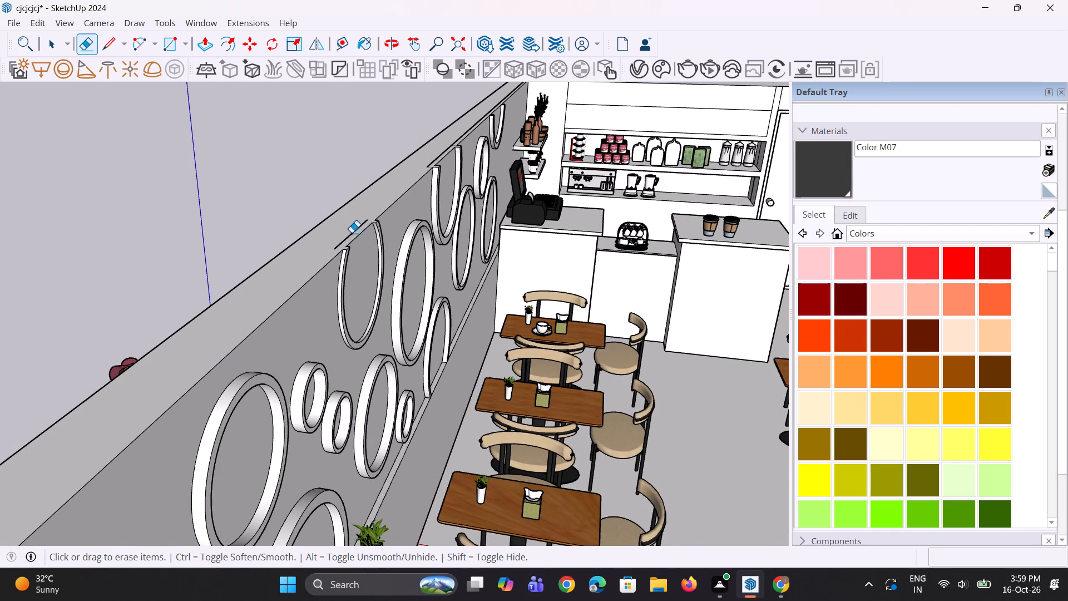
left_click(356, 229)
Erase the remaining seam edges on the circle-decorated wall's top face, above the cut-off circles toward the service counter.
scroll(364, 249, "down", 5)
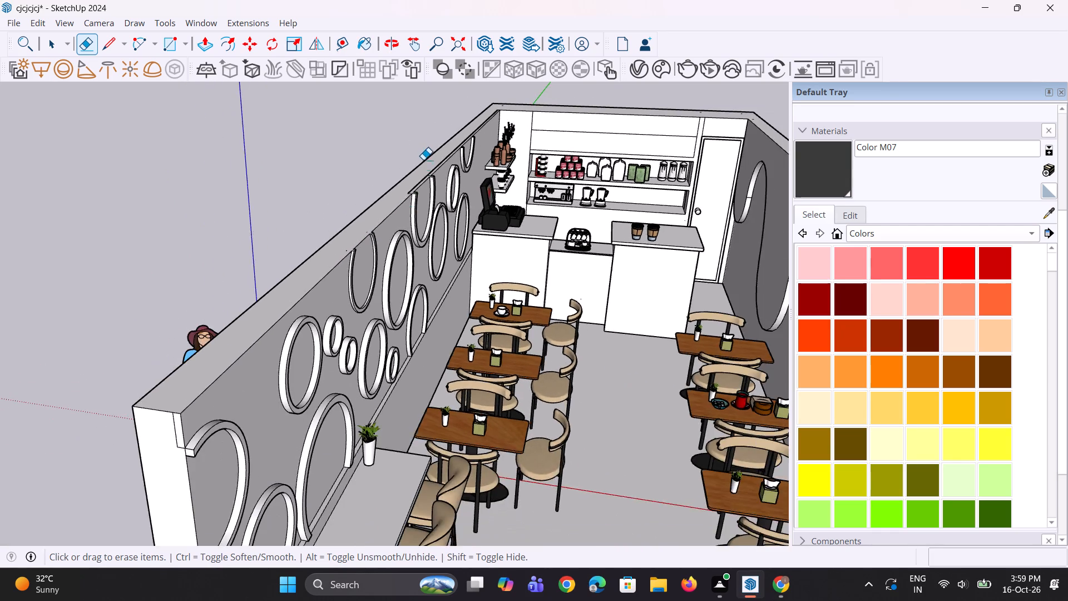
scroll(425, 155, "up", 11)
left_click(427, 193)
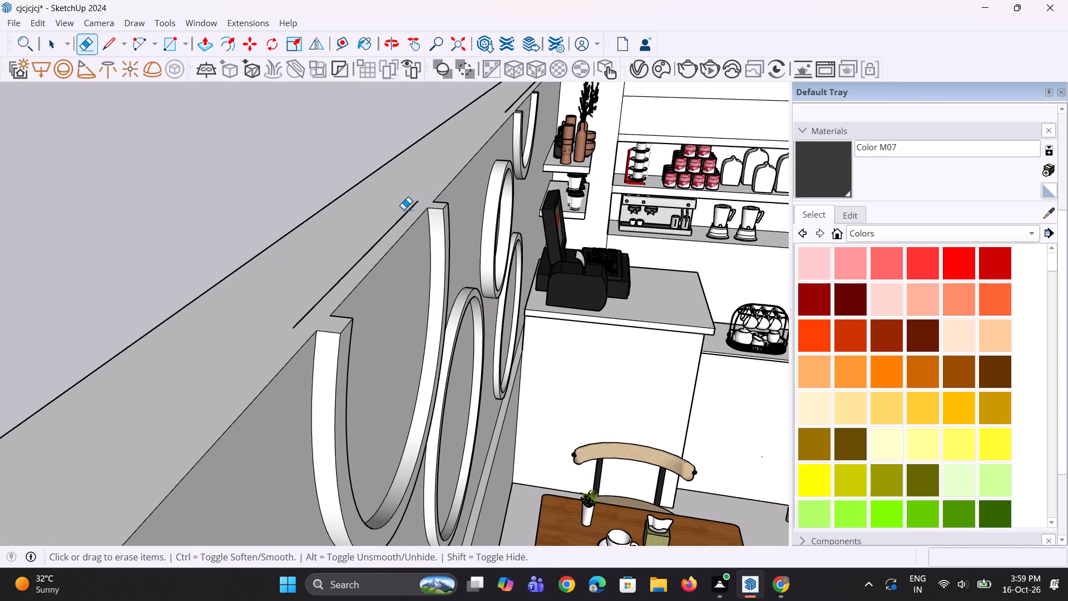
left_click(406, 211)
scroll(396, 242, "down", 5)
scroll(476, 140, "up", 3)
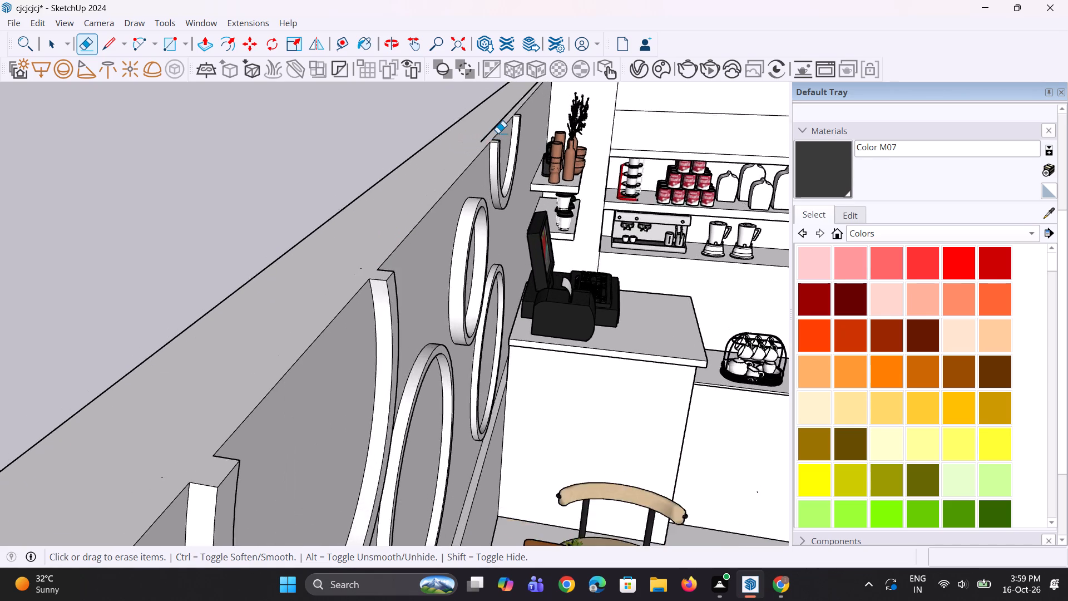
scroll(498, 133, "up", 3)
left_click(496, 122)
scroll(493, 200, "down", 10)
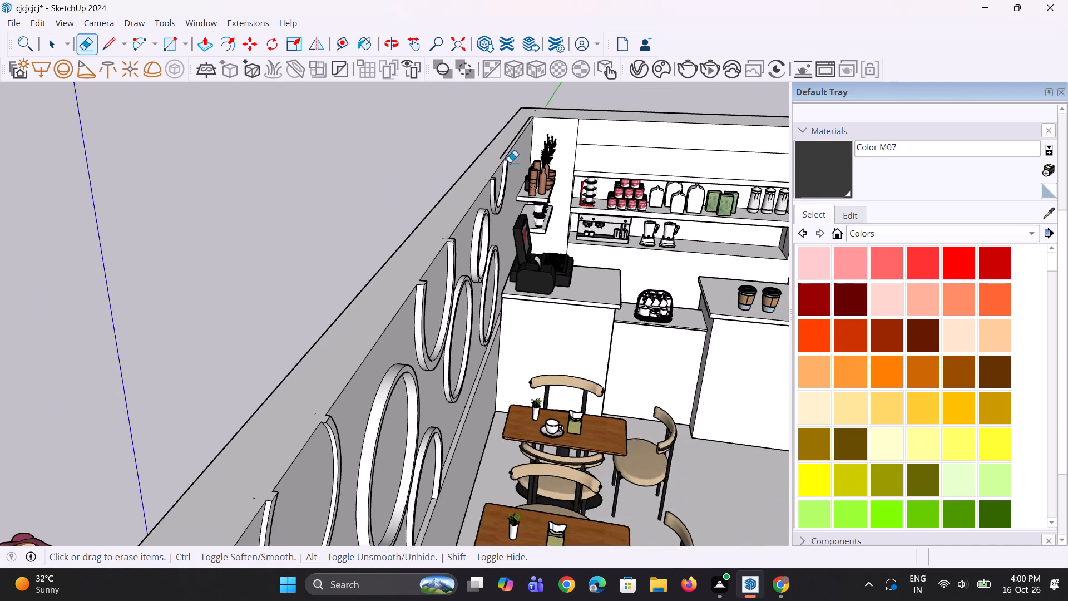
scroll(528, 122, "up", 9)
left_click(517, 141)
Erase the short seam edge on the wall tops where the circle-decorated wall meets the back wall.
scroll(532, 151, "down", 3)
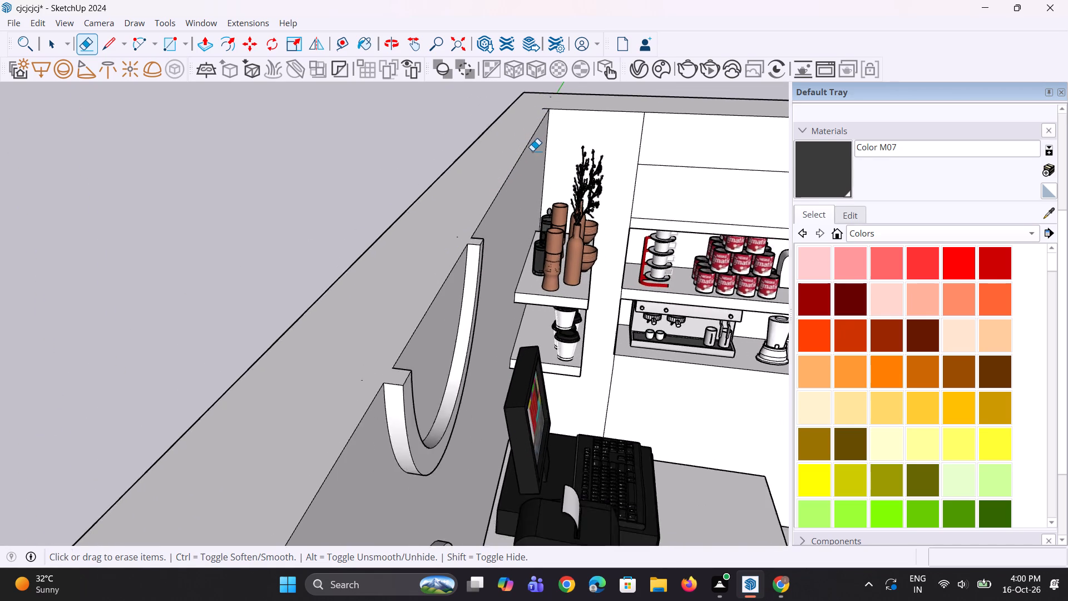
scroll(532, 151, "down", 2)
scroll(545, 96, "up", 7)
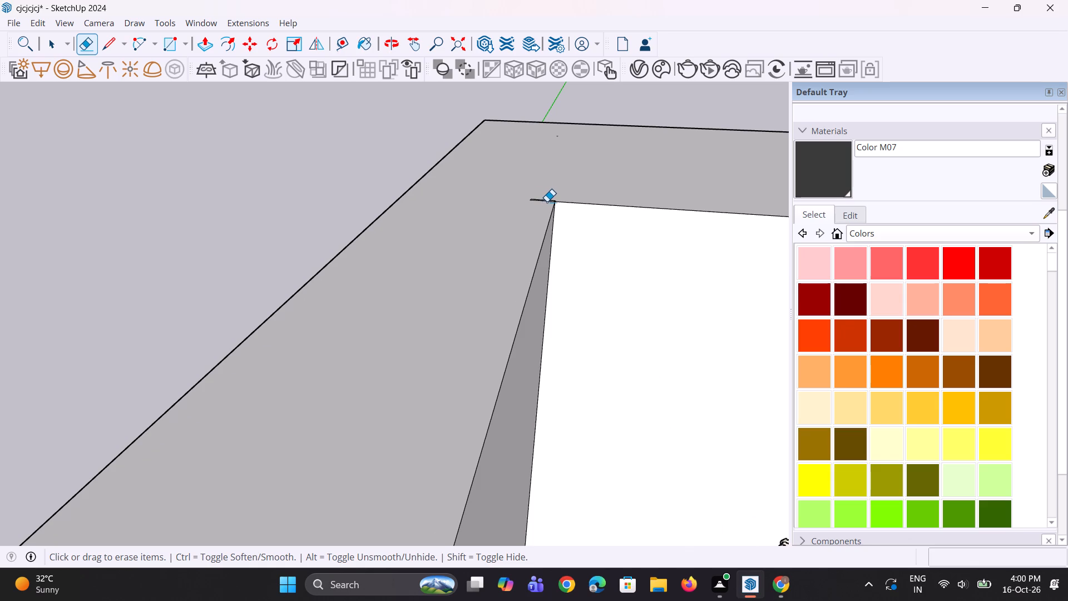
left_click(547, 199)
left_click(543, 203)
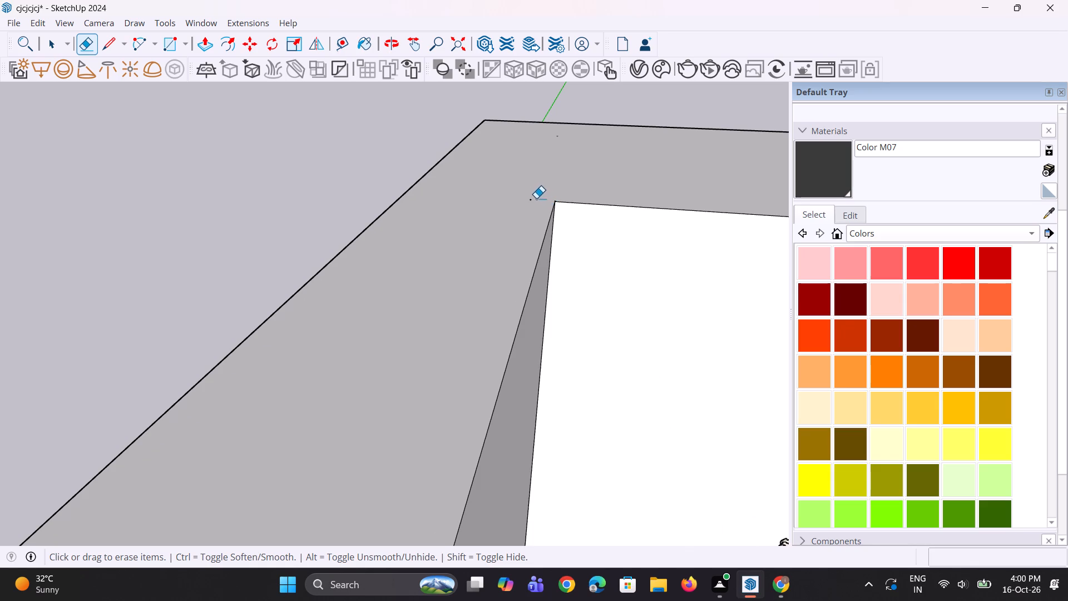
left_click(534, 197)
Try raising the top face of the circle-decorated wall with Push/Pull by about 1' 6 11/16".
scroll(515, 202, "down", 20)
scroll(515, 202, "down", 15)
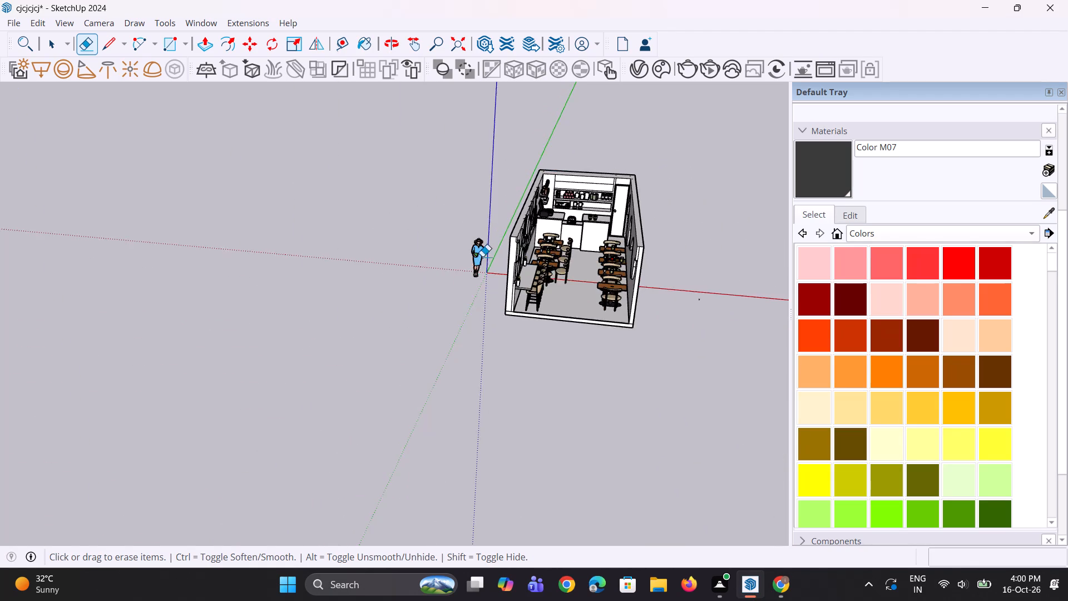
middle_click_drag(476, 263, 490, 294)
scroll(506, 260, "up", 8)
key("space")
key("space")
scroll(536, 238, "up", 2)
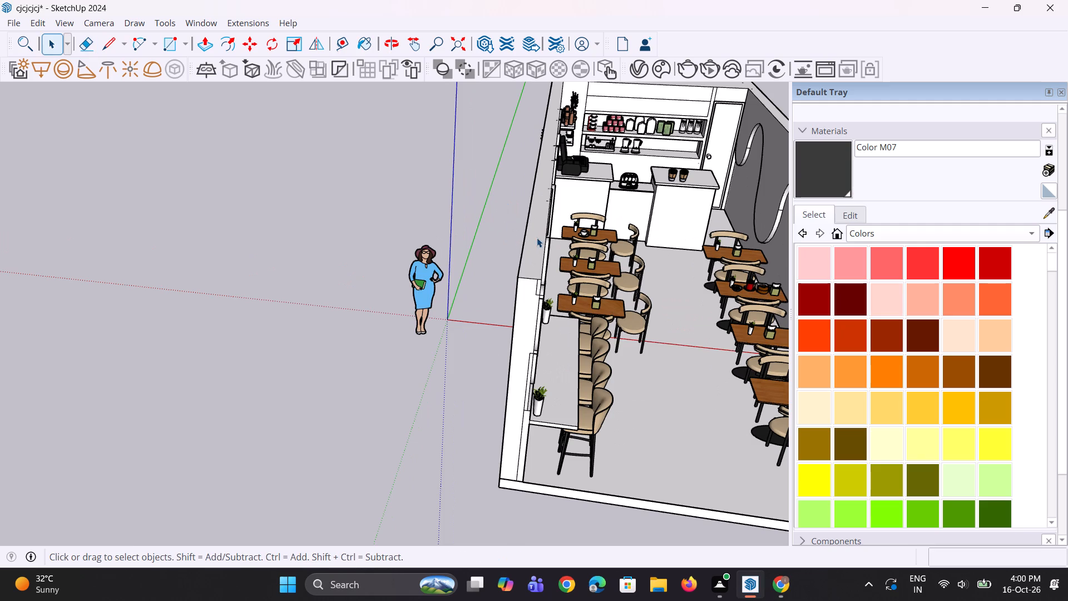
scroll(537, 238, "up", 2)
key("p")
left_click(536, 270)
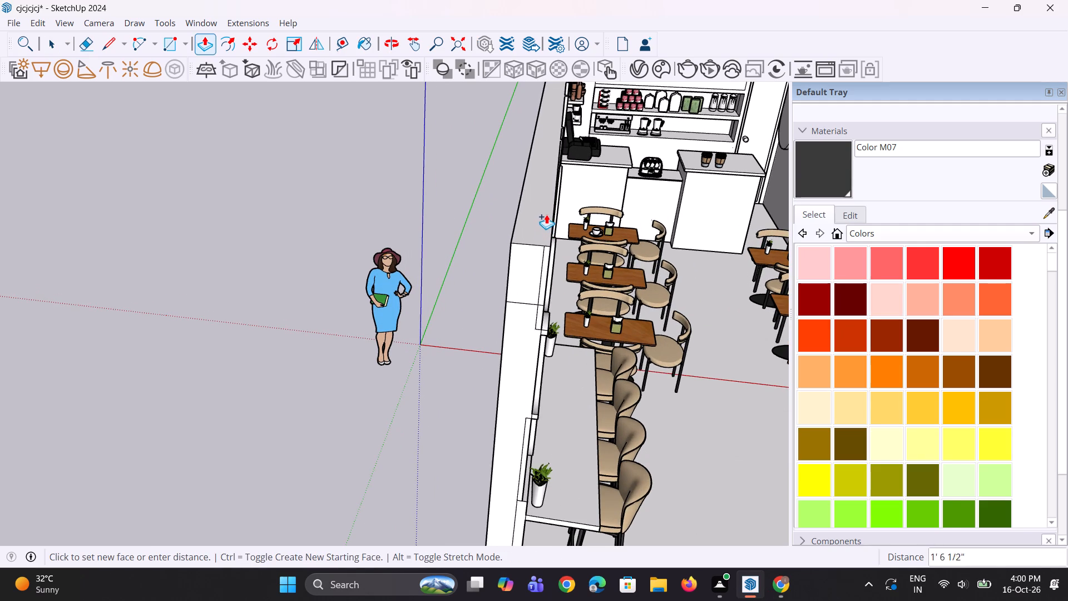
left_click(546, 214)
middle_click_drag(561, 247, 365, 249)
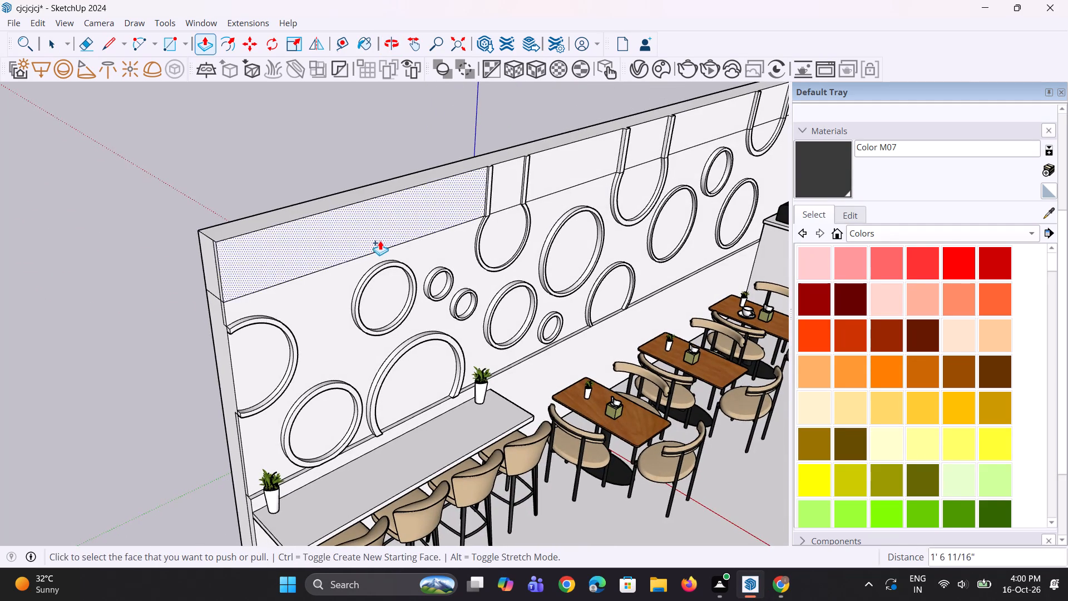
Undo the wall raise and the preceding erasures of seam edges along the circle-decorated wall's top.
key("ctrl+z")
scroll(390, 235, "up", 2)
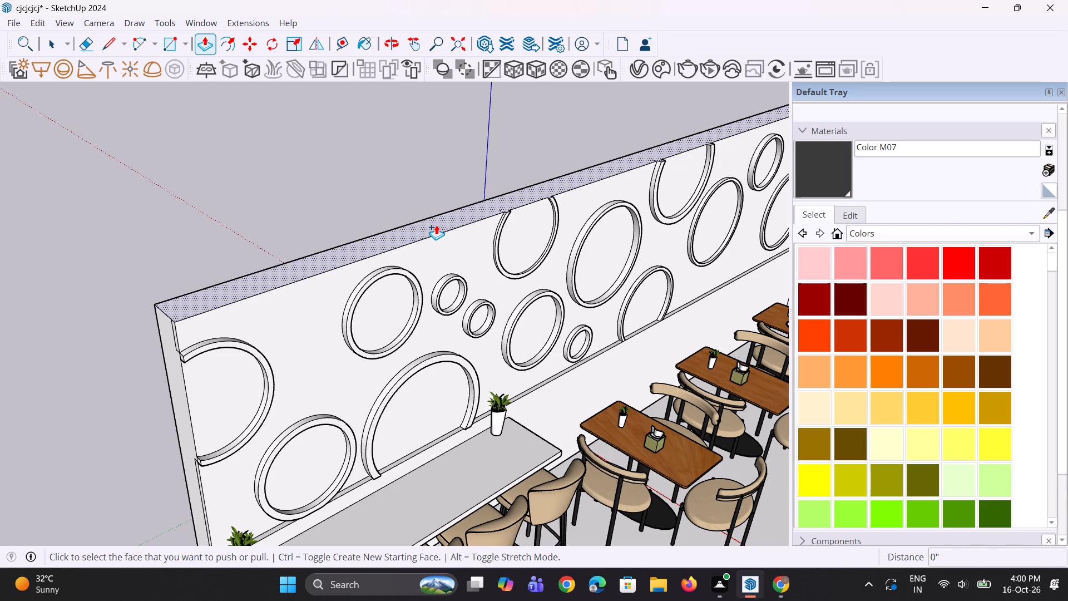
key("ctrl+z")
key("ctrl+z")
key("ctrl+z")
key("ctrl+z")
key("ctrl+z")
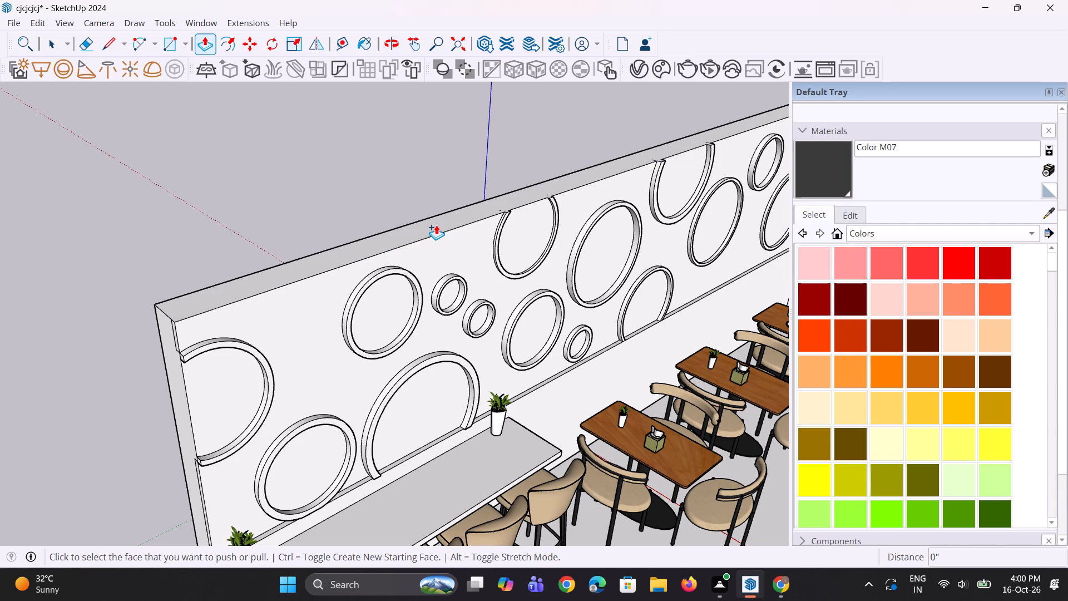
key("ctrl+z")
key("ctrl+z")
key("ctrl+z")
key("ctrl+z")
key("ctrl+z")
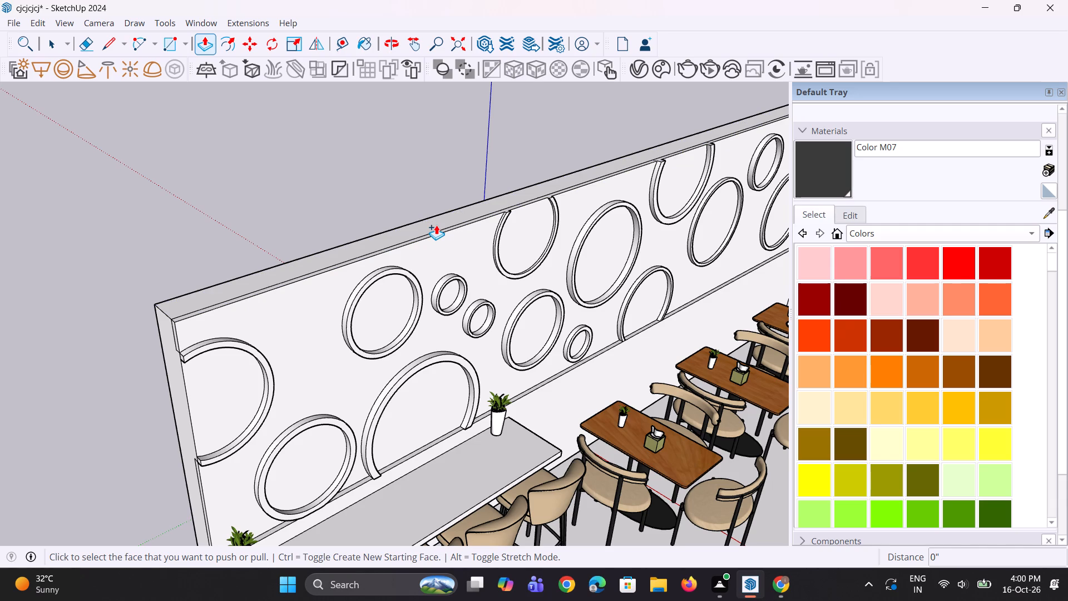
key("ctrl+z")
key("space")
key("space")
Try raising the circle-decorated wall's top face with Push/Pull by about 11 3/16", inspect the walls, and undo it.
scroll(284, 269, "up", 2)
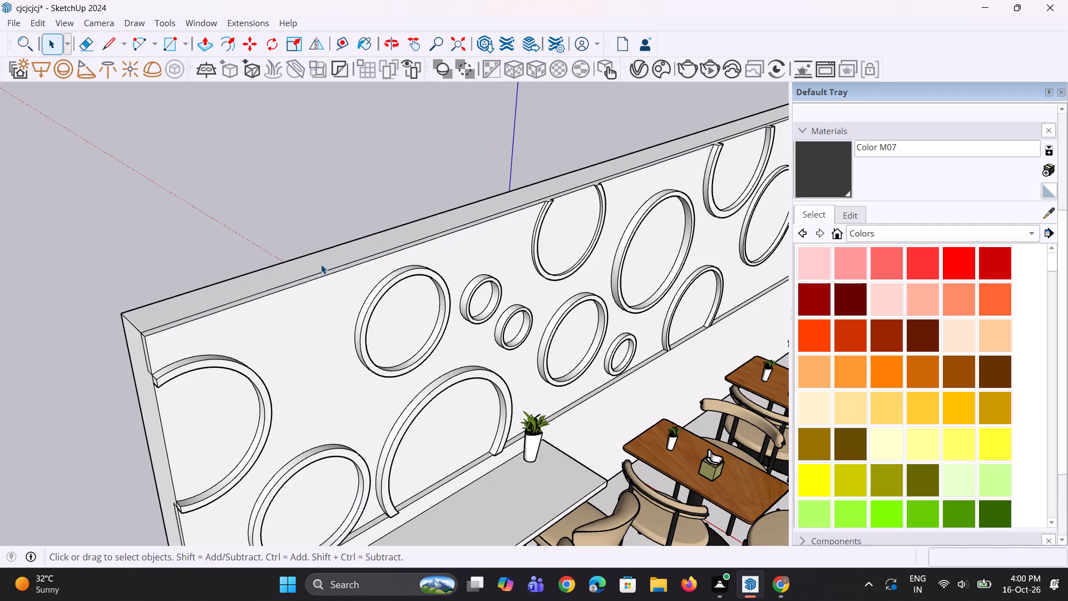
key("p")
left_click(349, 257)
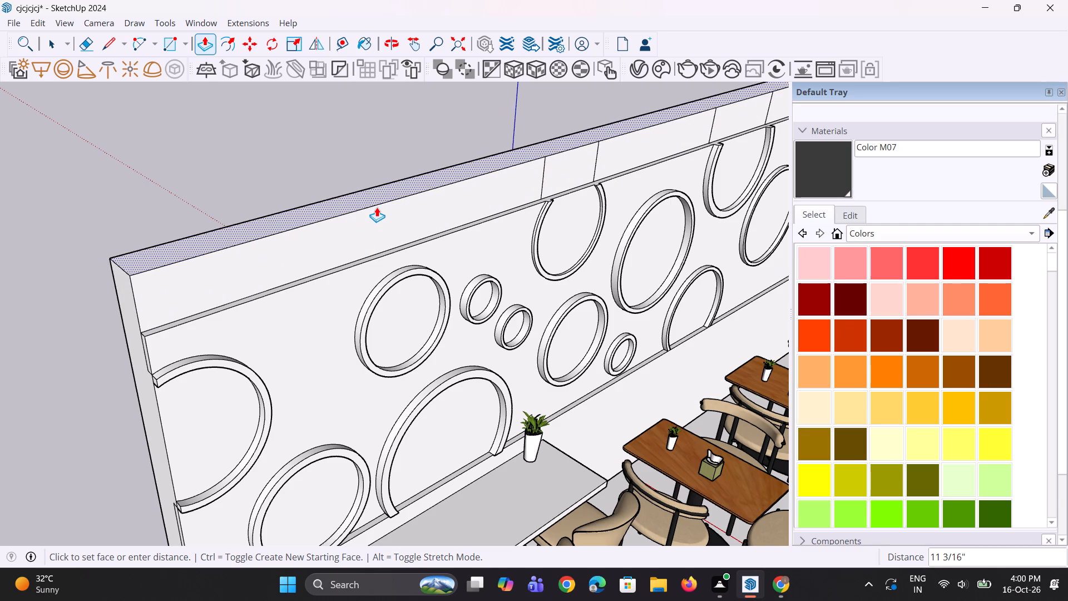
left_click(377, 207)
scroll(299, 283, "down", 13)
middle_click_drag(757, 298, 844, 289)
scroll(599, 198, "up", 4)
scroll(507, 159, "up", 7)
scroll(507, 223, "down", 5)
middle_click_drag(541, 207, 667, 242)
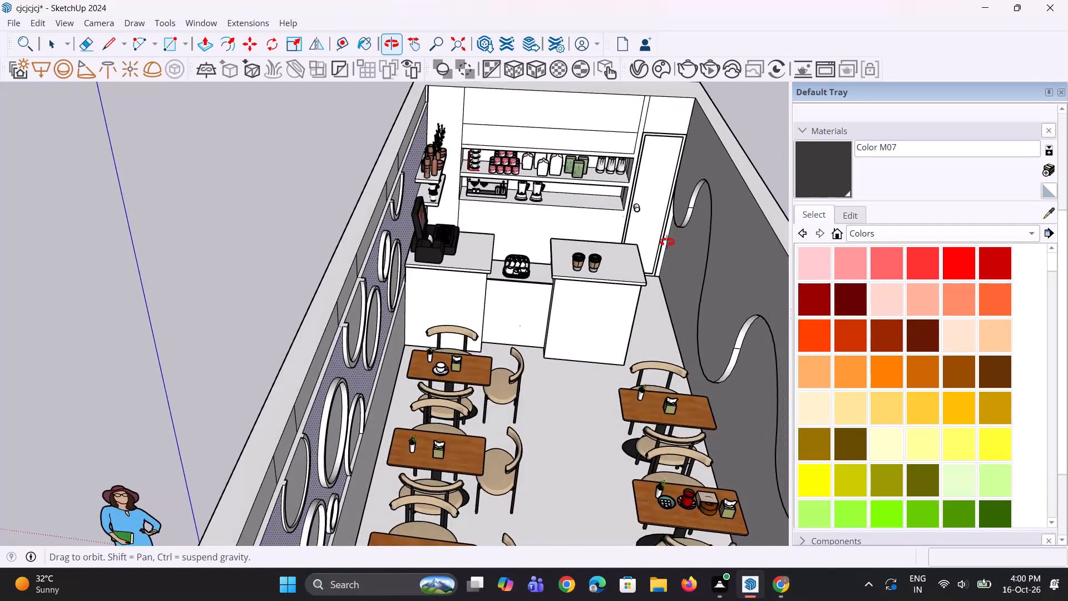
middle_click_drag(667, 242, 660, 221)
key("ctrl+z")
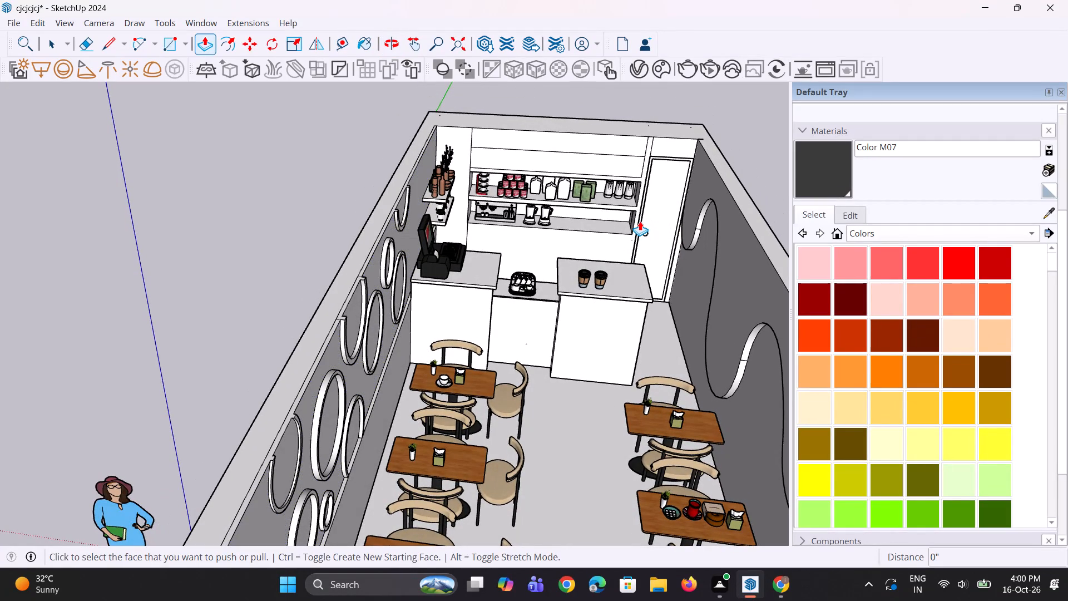
Undo the earlier erasures of seam edges on the tops of the back wall and its corners.
key("ctrl+z")
key("ctrl+z")
key("ctrl+z")
key("ctrl+z")
key("ctrl+z")
key("ctrl+z")
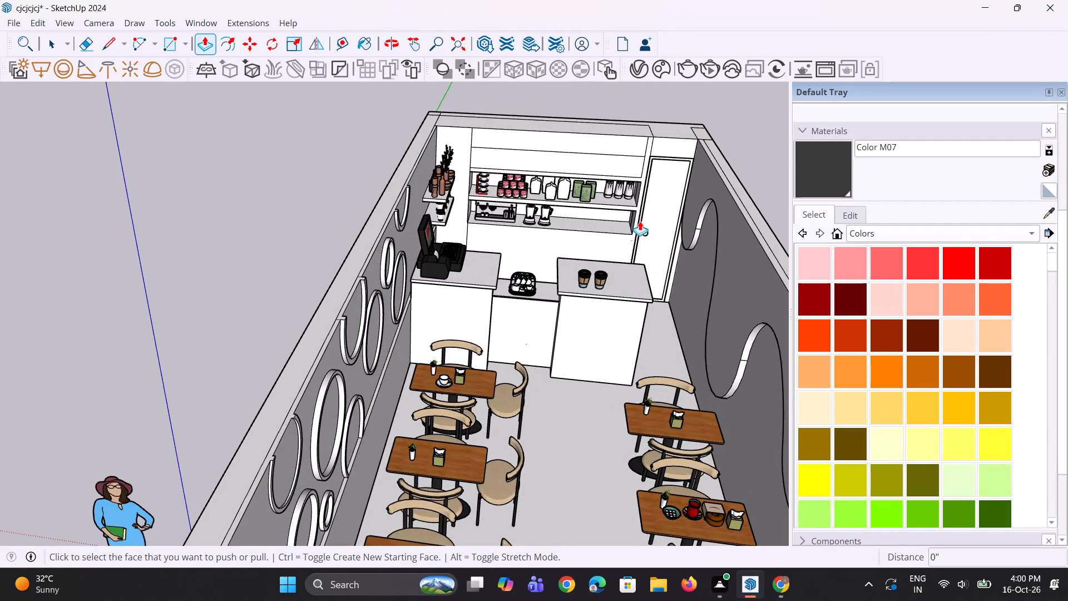
key("ctrl+z")
key("ctrl+z")
key("ctrl+z")
Draw a line about 14' 3 3/4" long across the back wall's top face, from the circle-decorated wall's seam to the opposite inner corner.
scroll(538, 215, "up", 1)
middle_click_drag(532, 214, 515, 221)
scroll(515, 329, "down", 6)
scroll(543, 324, "up", 2)
scroll(501, 150, "up", 3)
scroll(403, 154, "up", 8)
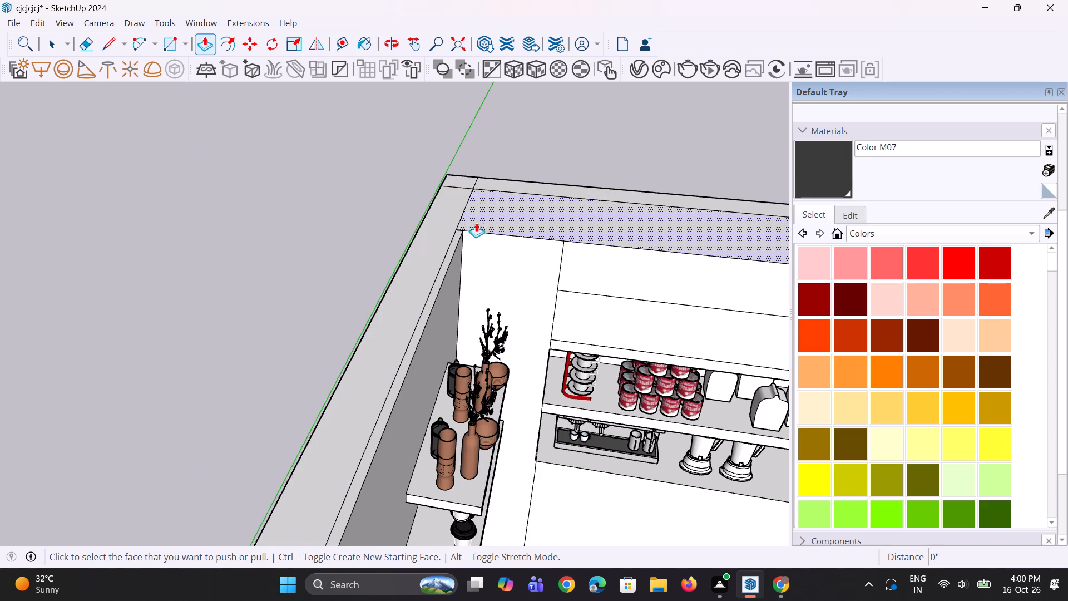
key("space")
key("space")
scroll(454, 225, "up", 9)
scroll(425, 238, "down", 4)
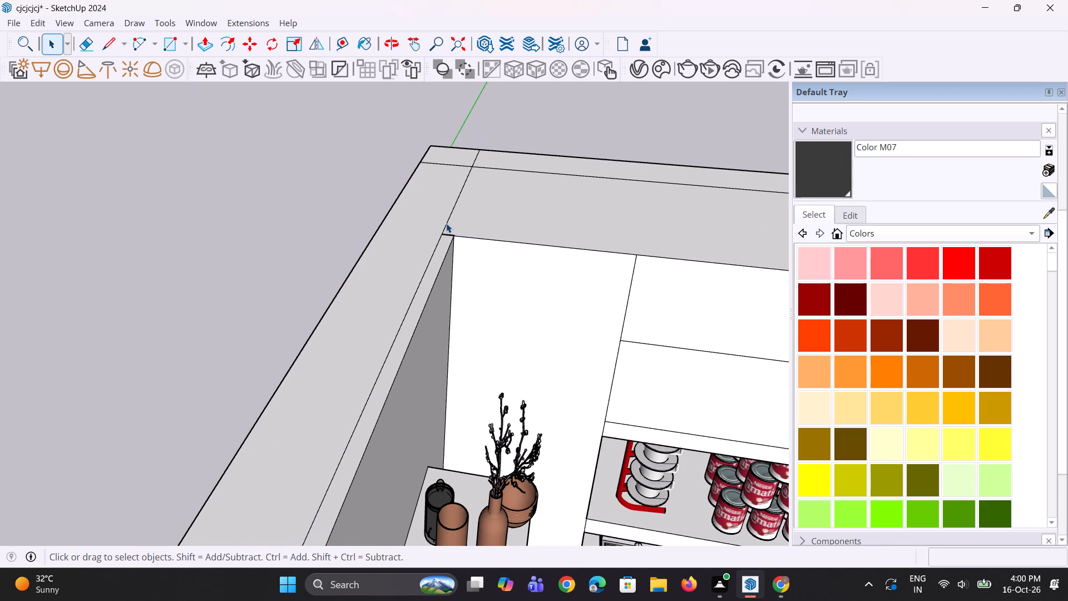
type(";l")
scroll(453, 218, "up", 1)
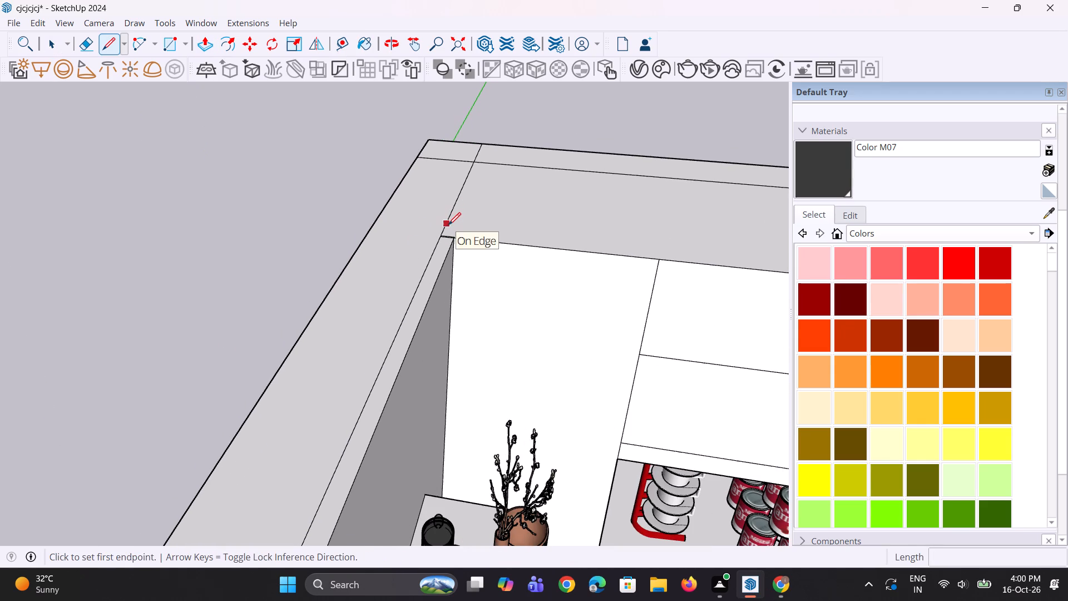
left_click(448, 225)
scroll(492, 228, "down", 6)
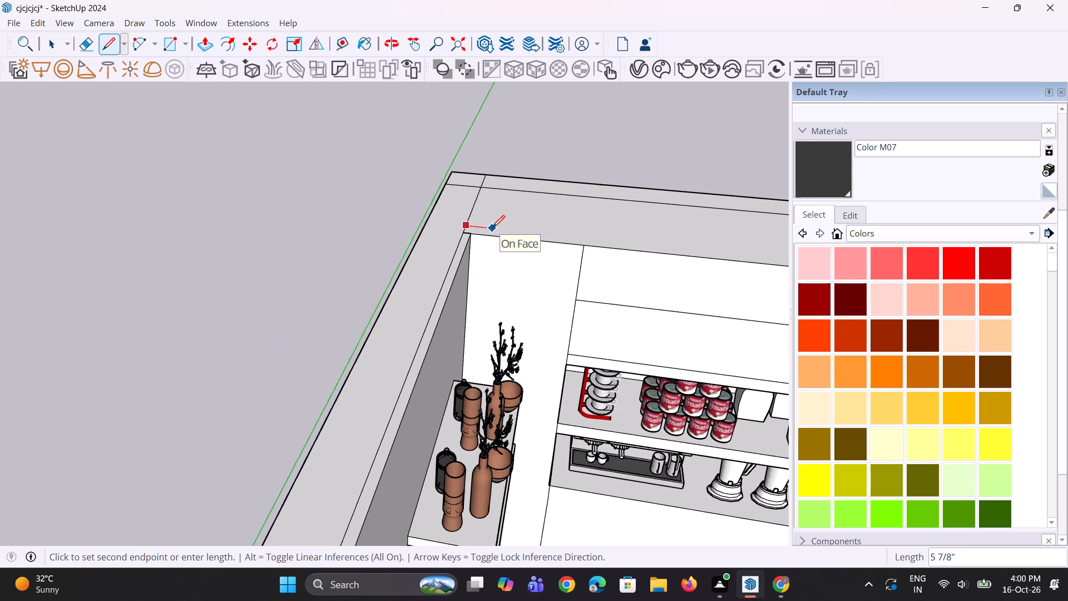
scroll(492, 228, "down", 9)
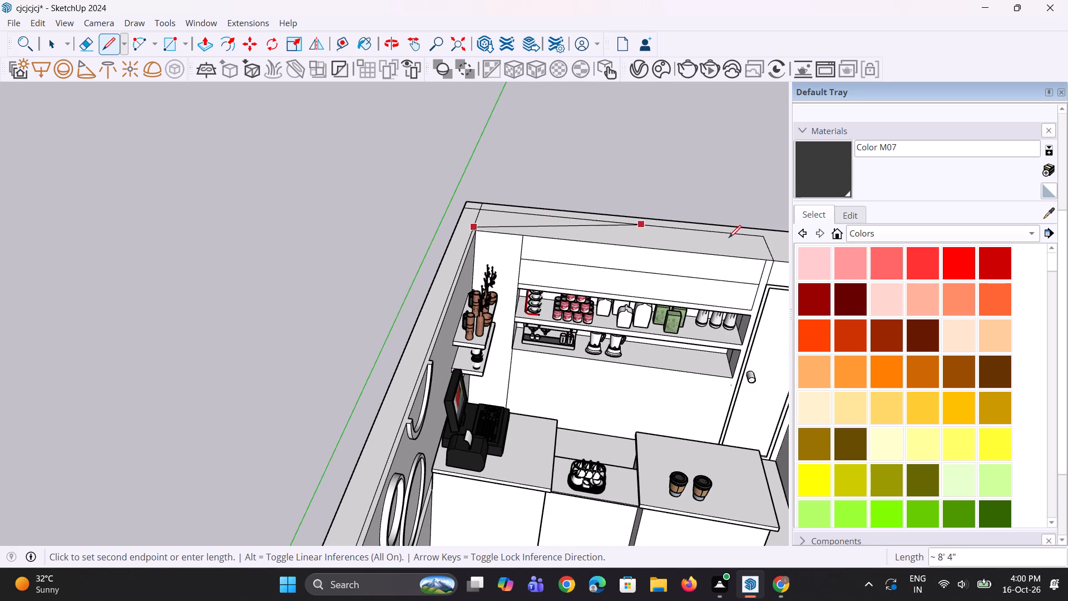
scroll(732, 249, "down", 12)
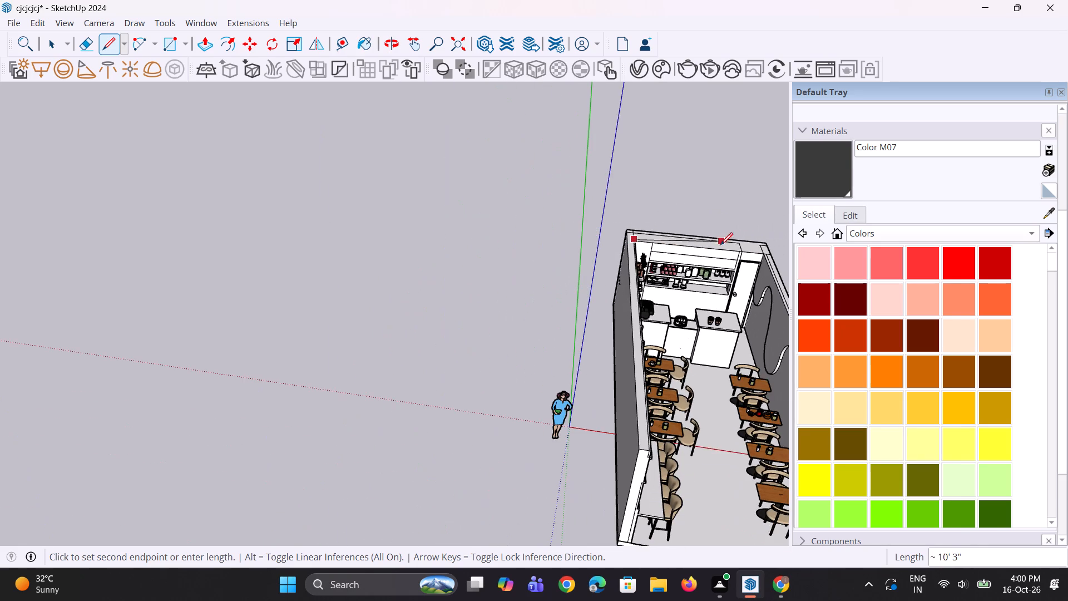
scroll(763, 252, "up", 16)
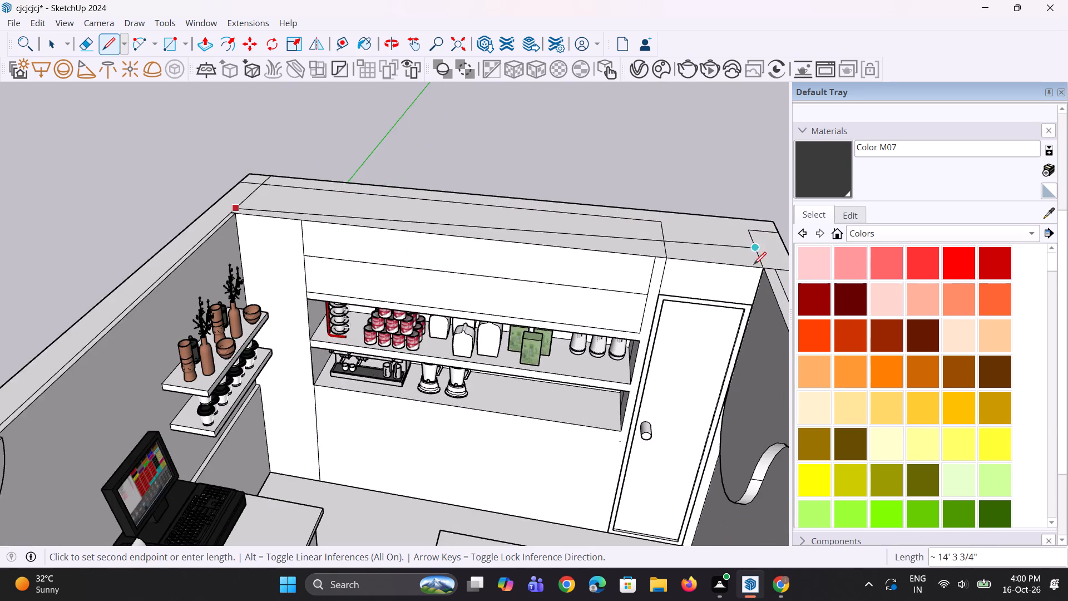
scroll(750, 269, "up", 3)
left_click(764, 257)
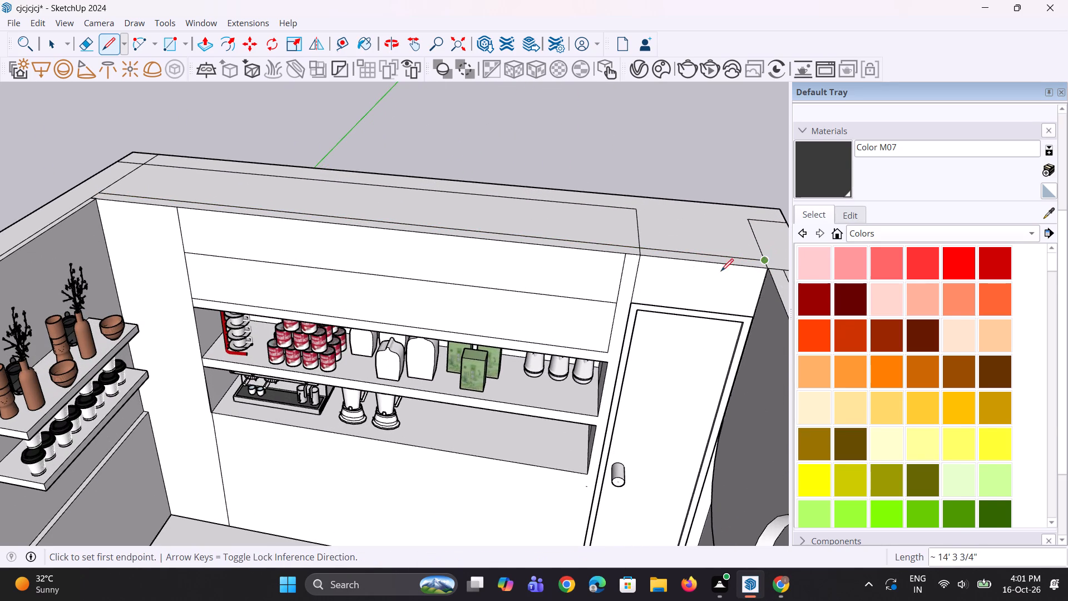
Erase the seam edges on the back wall's top face and at both of its corners with the side walls.
scroll(623, 239, "up", 3)
key("space")
key("e")
left_click_drag(662, 233, 631, 233)
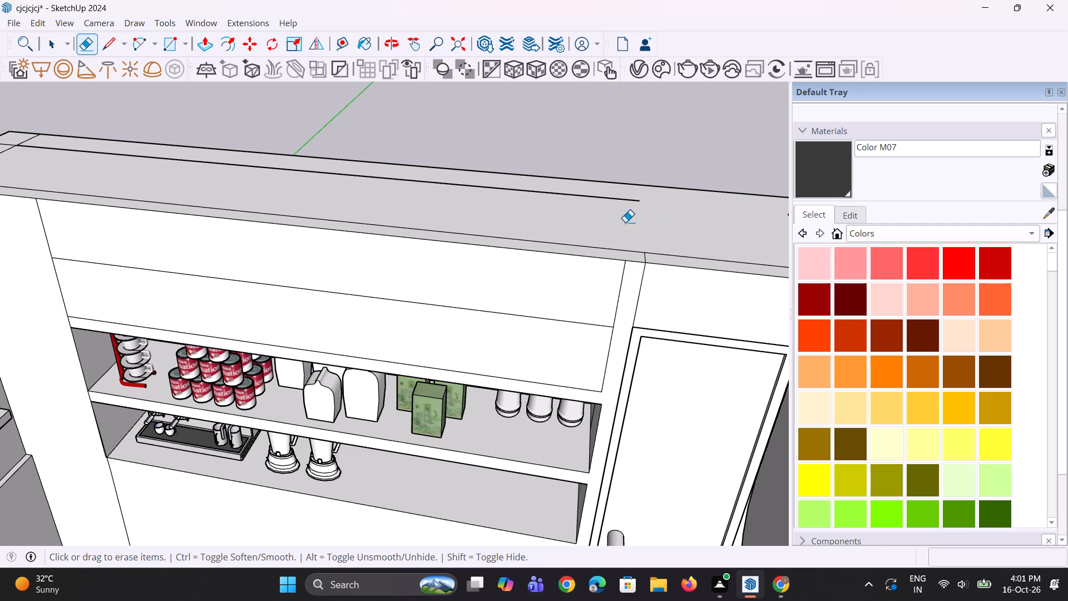
left_click_drag(622, 204, 595, 194)
scroll(654, 228, "down", 4)
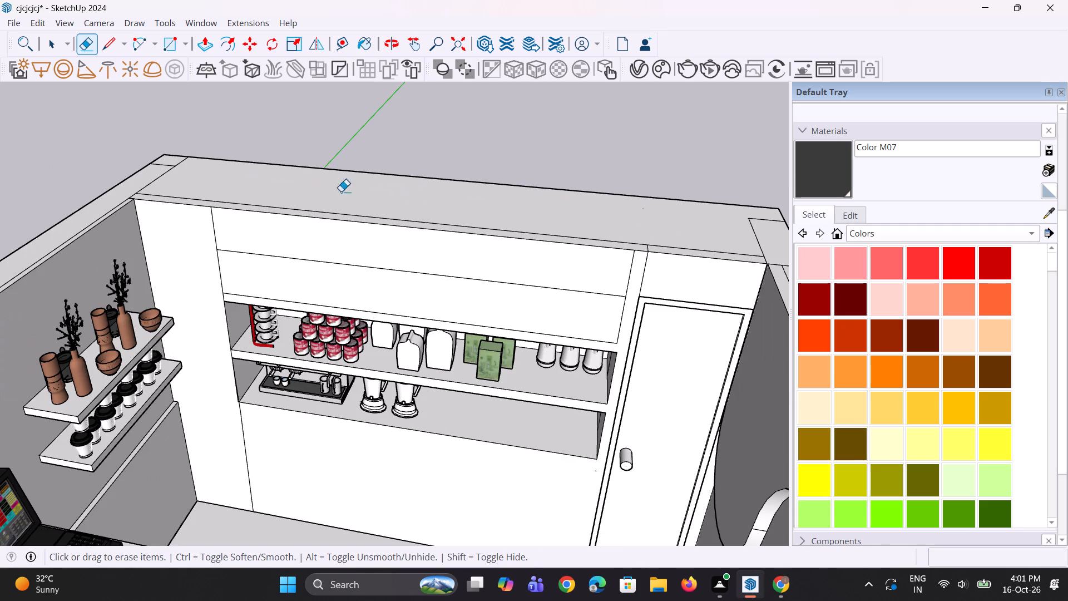
scroll(145, 186, "up", 2)
left_click_drag(151, 173, 177, 164)
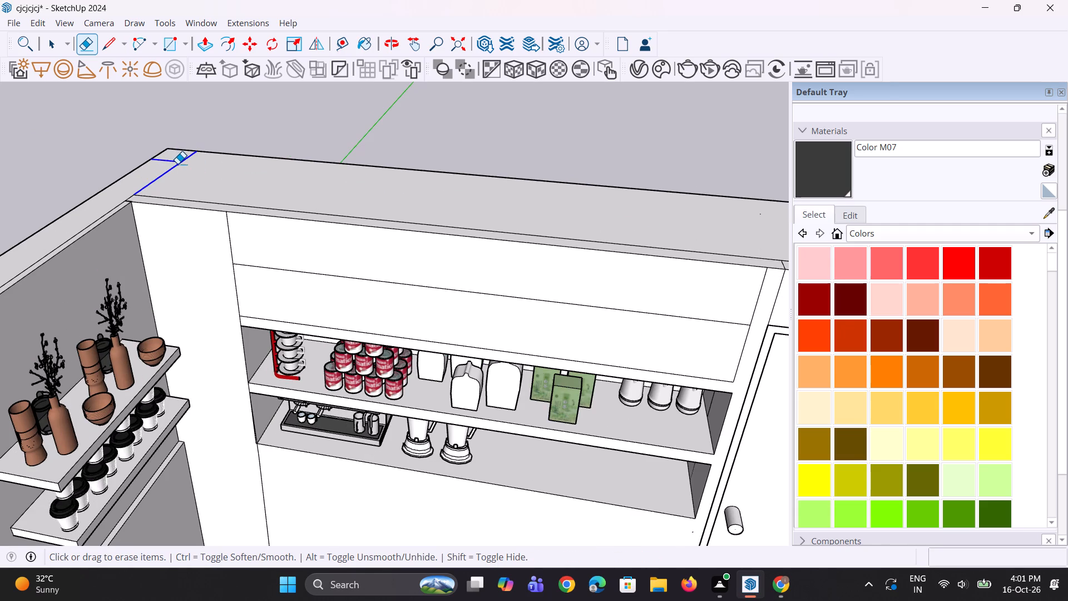
scroll(160, 199, "down", 11)
scroll(408, 182, "up", 5)
scroll(395, 232, "up", 3)
left_click_drag(419, 266, 467, 241)
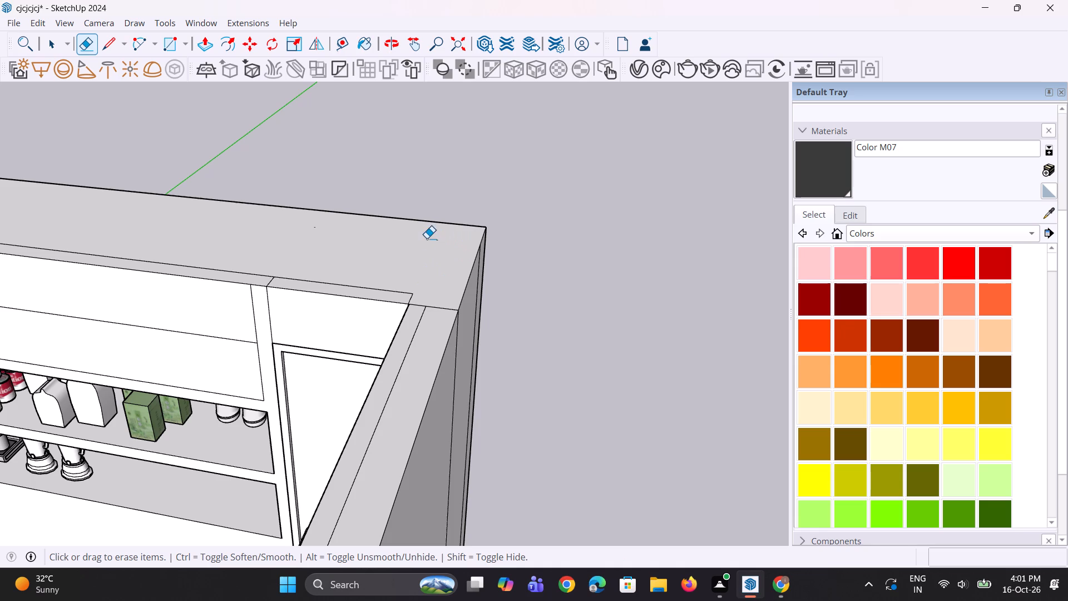
left_click_drag(443, 303, 443, 312)
Raise the joined top face of the walls by about 1' 3 1/4" with Push/Pull.
scroll(454, 258, "down", 11)
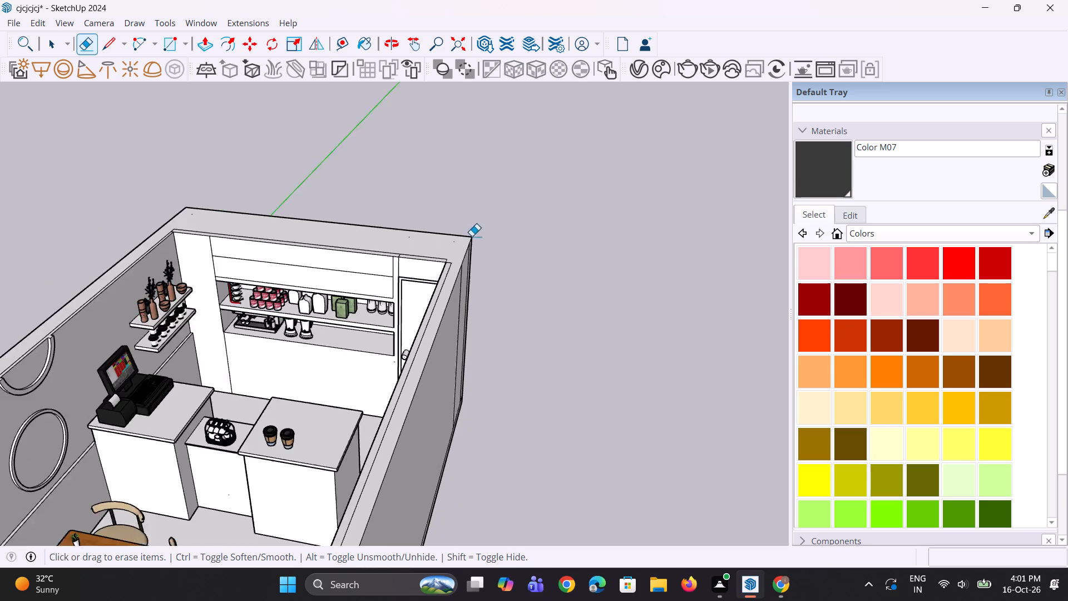
scroll(472, 236, "down", 6)
scroll(434, 277, "down", 6)
middle_click_drag(381, 419, 417, 441)
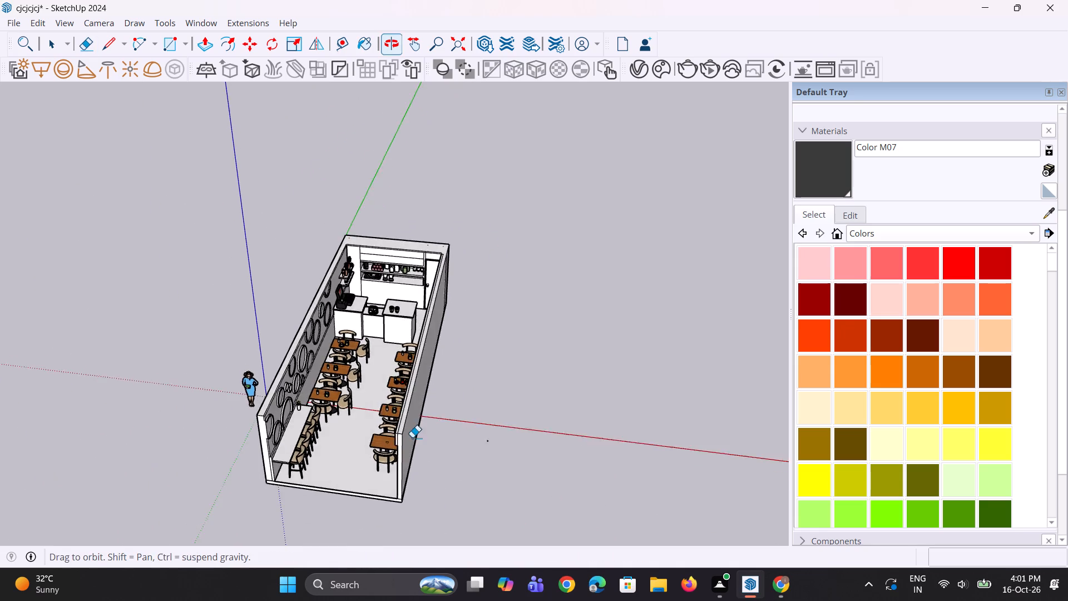
scroll(382, 422, "up", 9)
key("space")
key("p")
scroll(432, 402, "up", 3)
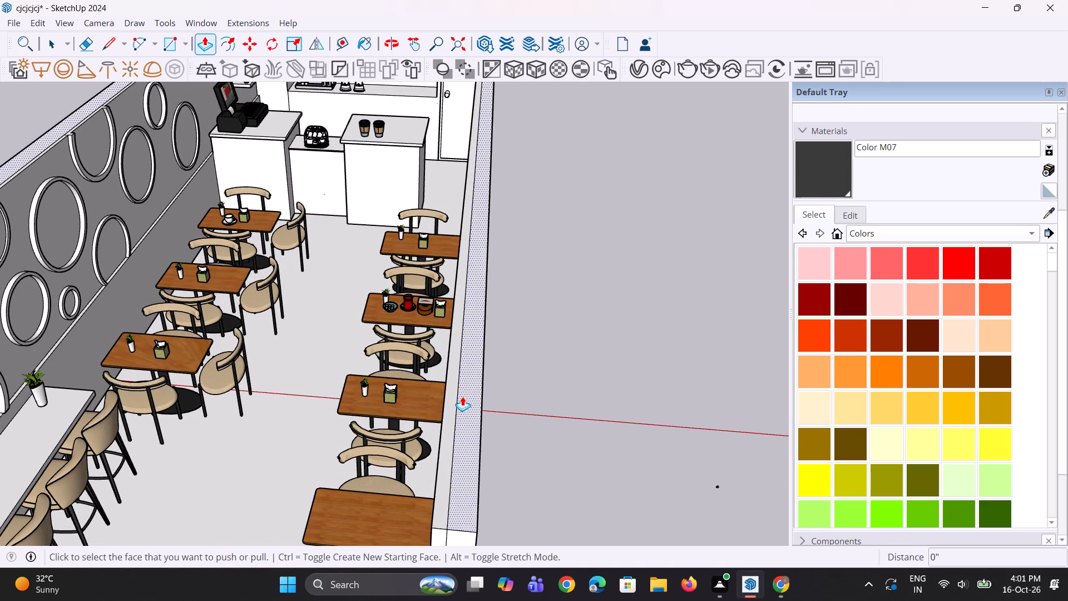
left_click(463, 396)
scroll(489, 345, "down", 3)
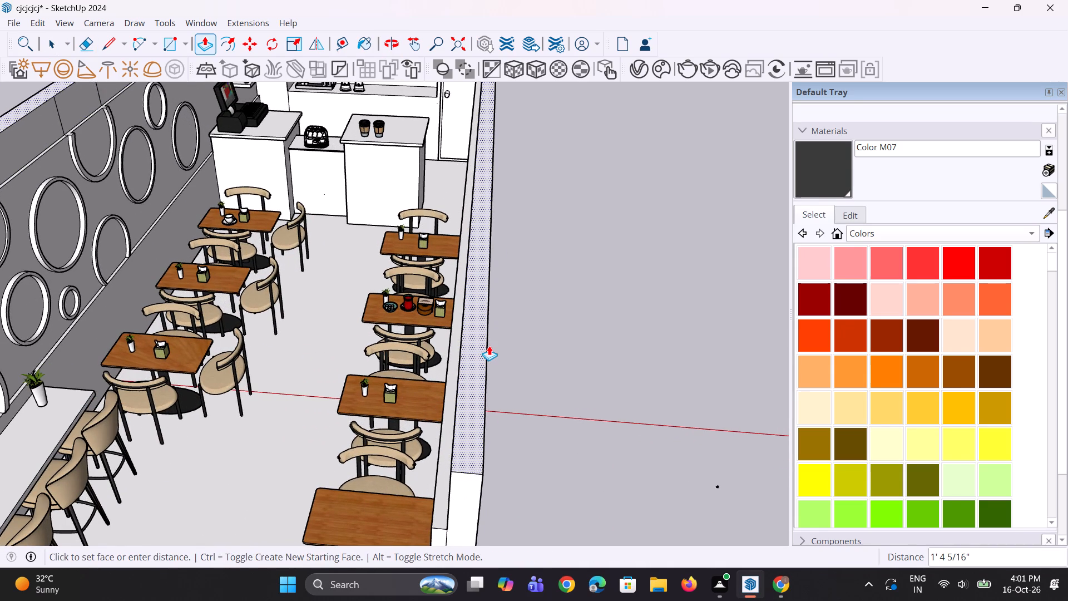
scroll(489, 346, "down", 7)
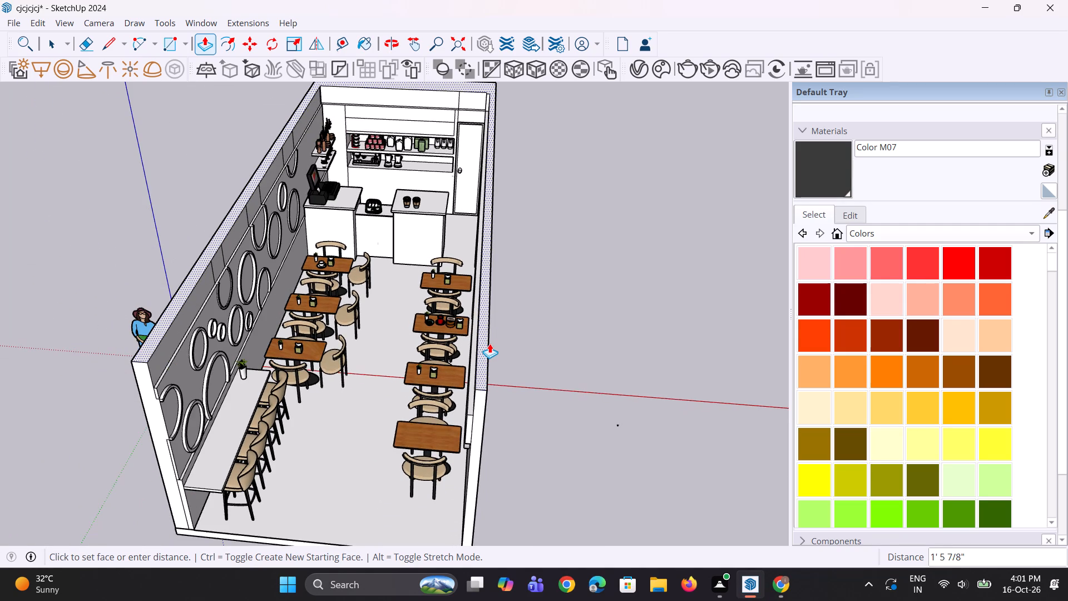
left_click(491, 348)
Erase the short vertical seam edges along the raised upper band inside the circle-decorated wall.
middle_click_drag(447, 348, 369, 349)
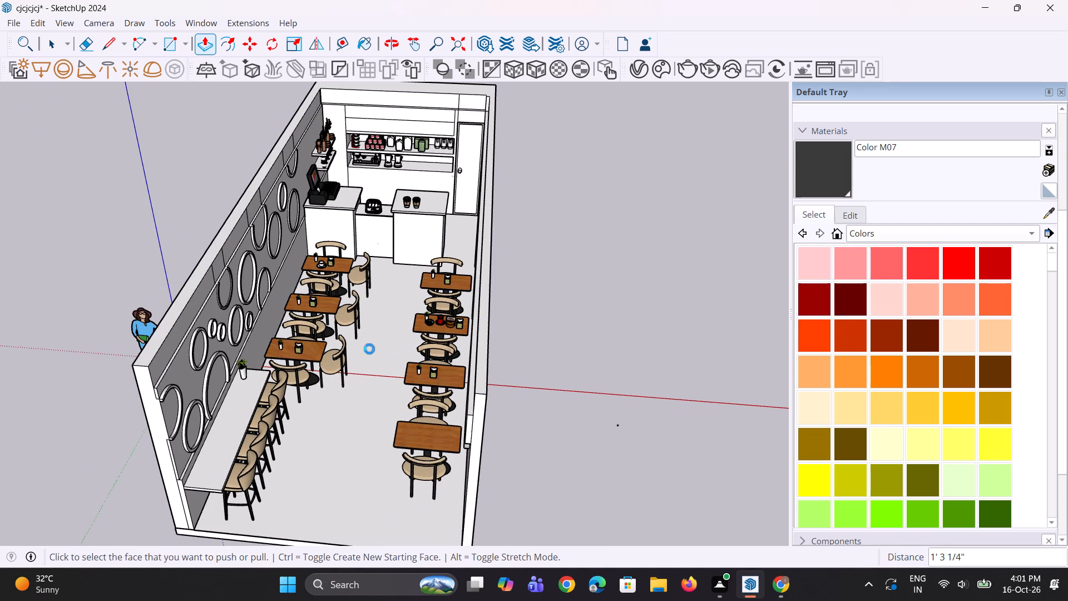
middle_click_drag(369, 349, 336, 349)
scroll(242, 298, "up", 4)
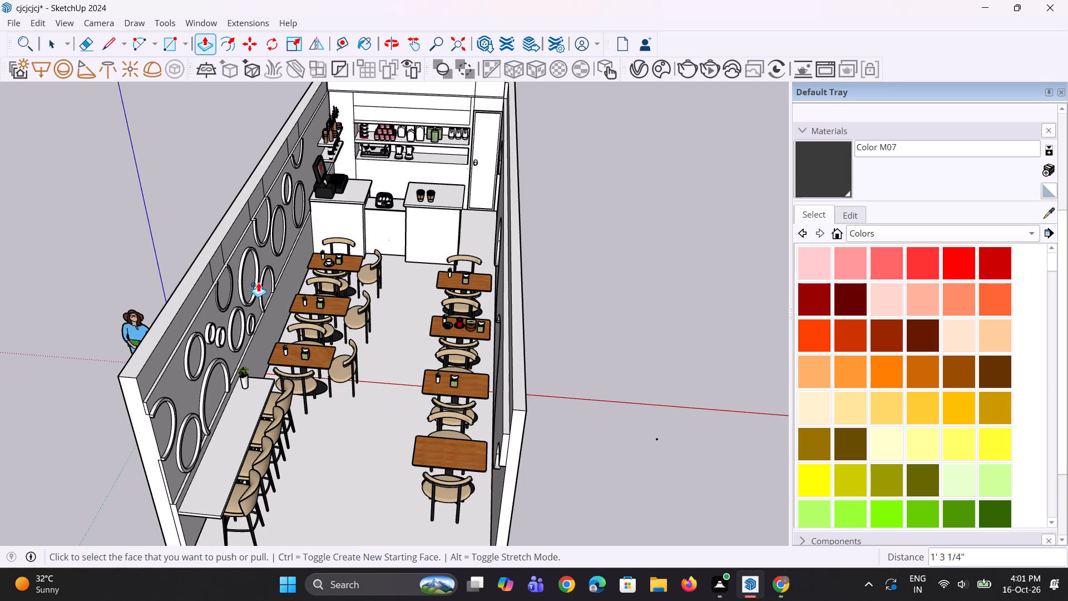
scroll(239, 253, "up", 3)
scroll(224, 195, "up", 5)
key("e")
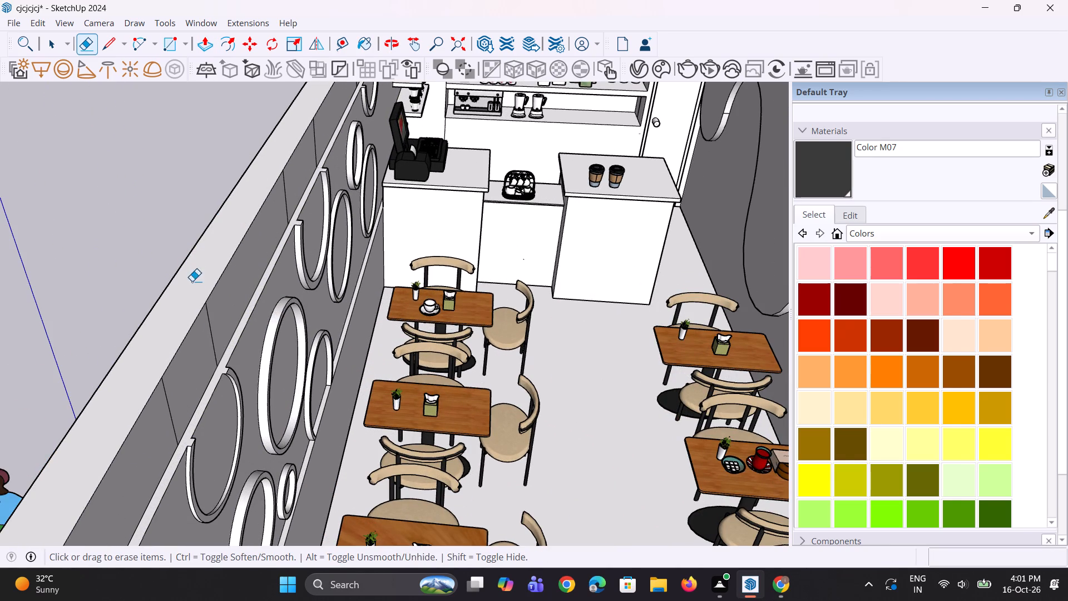
left_click_drag(211, 328, 171, 407)
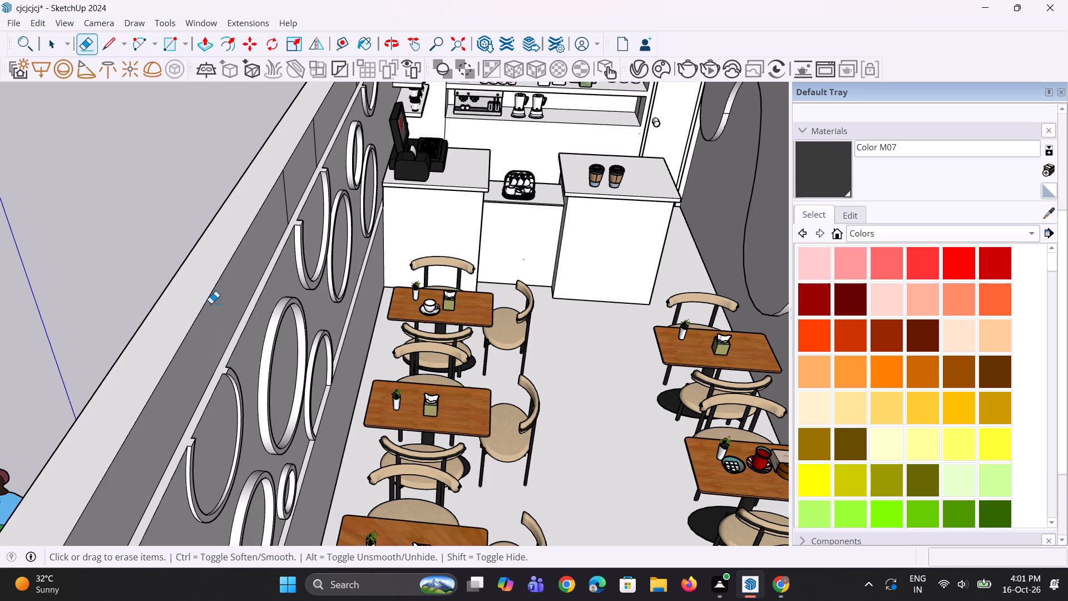
scroll(248, 253, "up", 3)
left_click_drag(311, 171, 290, 215)
scroll(233, 275, "down", 6)
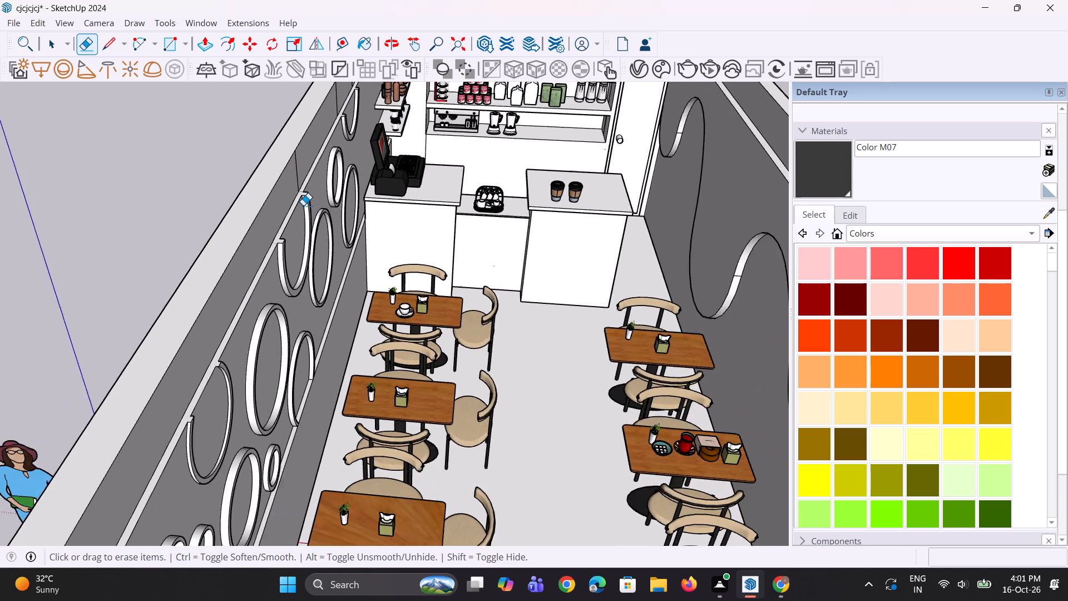
middle_click_drag(304, 205, 233, 219)
scroll(332, 116, "up", 7)
left_click_drag(301, 166, 250, 249)
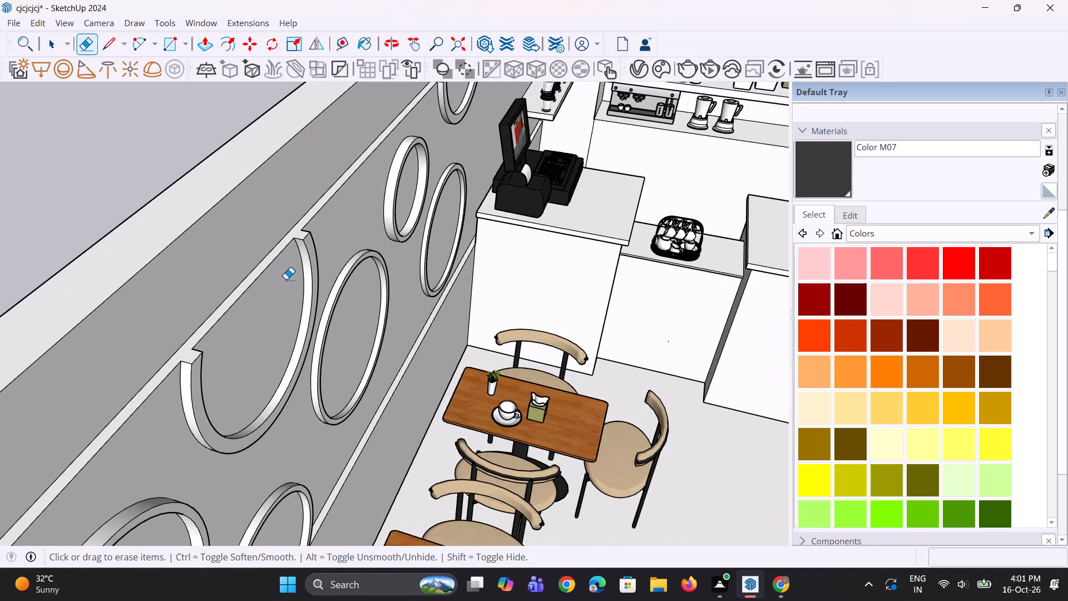
scroll(287, 280, "down", 11)
scroll(394, 71, "up", 3)
scroll(392, 126, "up", 11)
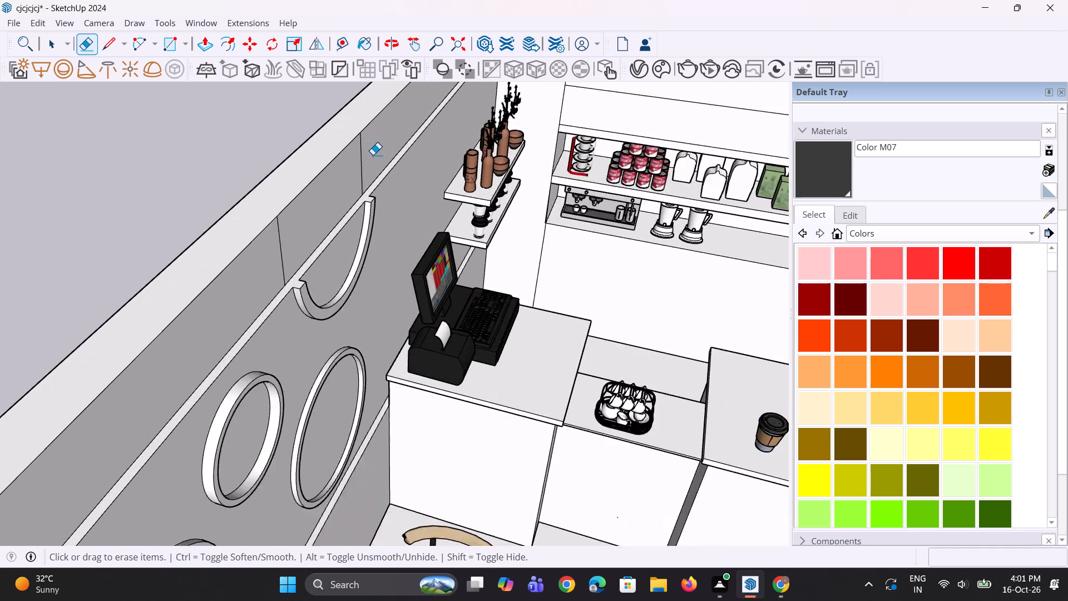
scroll(373, 155, "up", 2)
left_click_drag(368, 159, 200, 326)
scroll(200, 326, "down", 12)
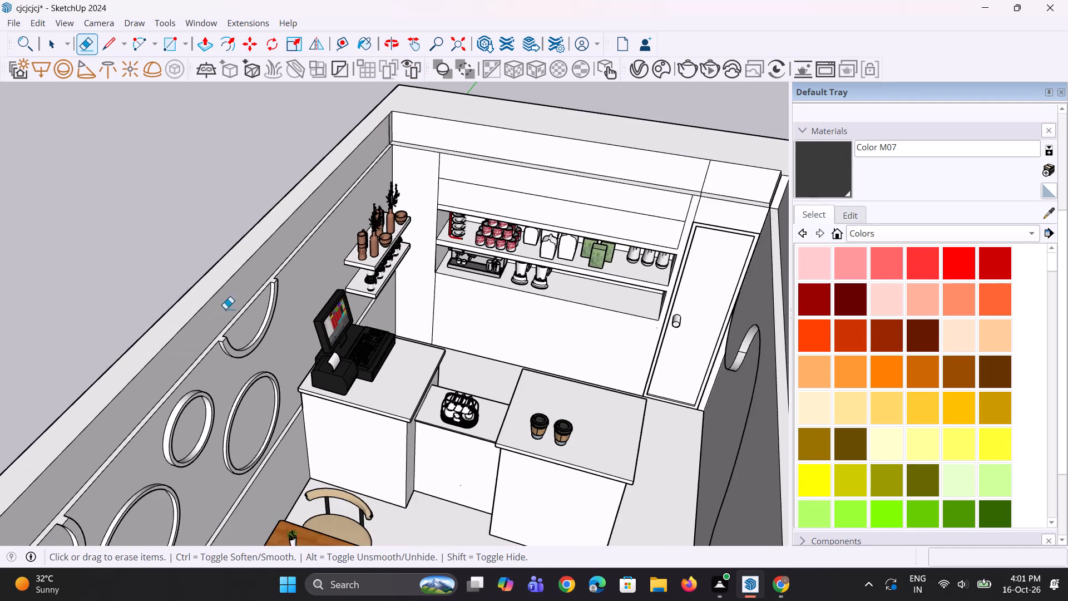
Erase the vertical seam edge on the back wall's raised upper band above the door.
middle_click_drag(260, 294, 467, 250)
scroll(511, 139, "up", 8)
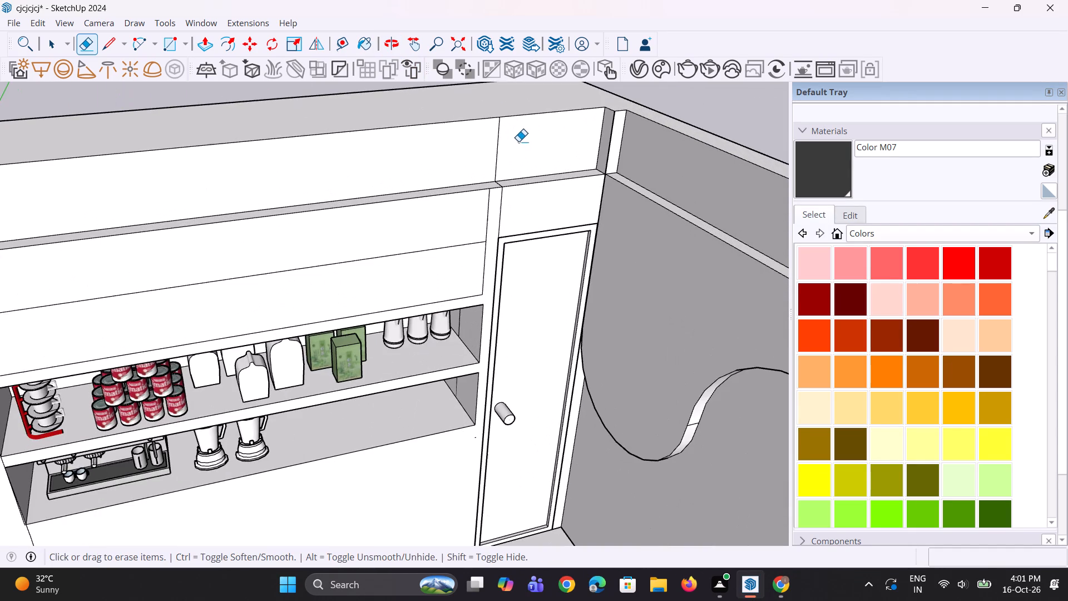
left_click_drag(518, 141, 466, 158)
Push/Pull the narrow vertical face at the upper back corner beside the wave-decorated wall by about 3 1/8" to close the gap.
scroll(319, 222, "down", 6)
middle_click_drag(378, 206, 432, 211)
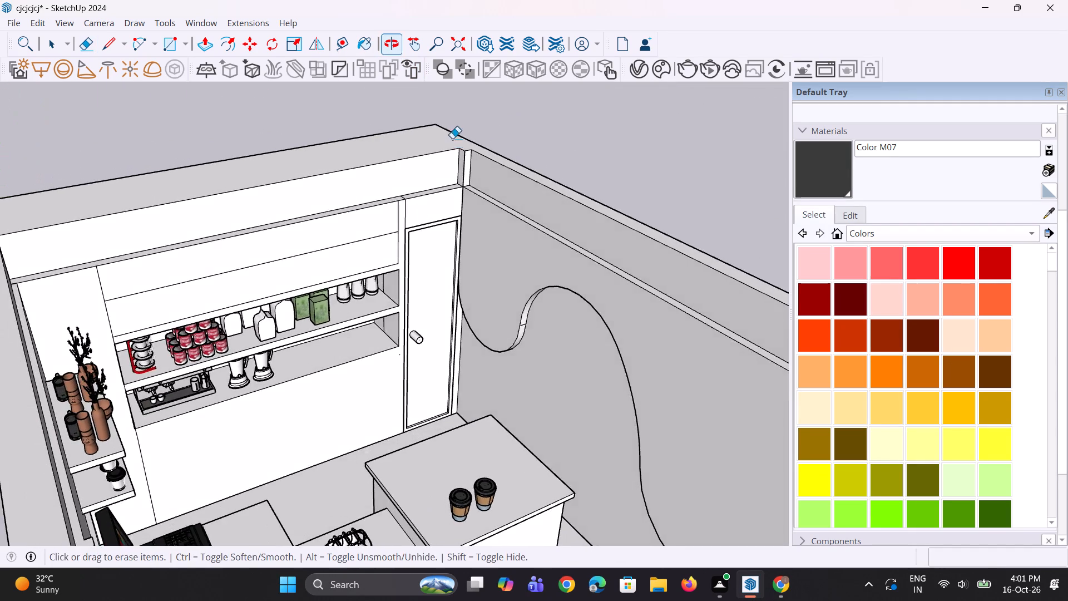
scroll(452, 137, "up", 10)
key("p")
left_click(471, 178)
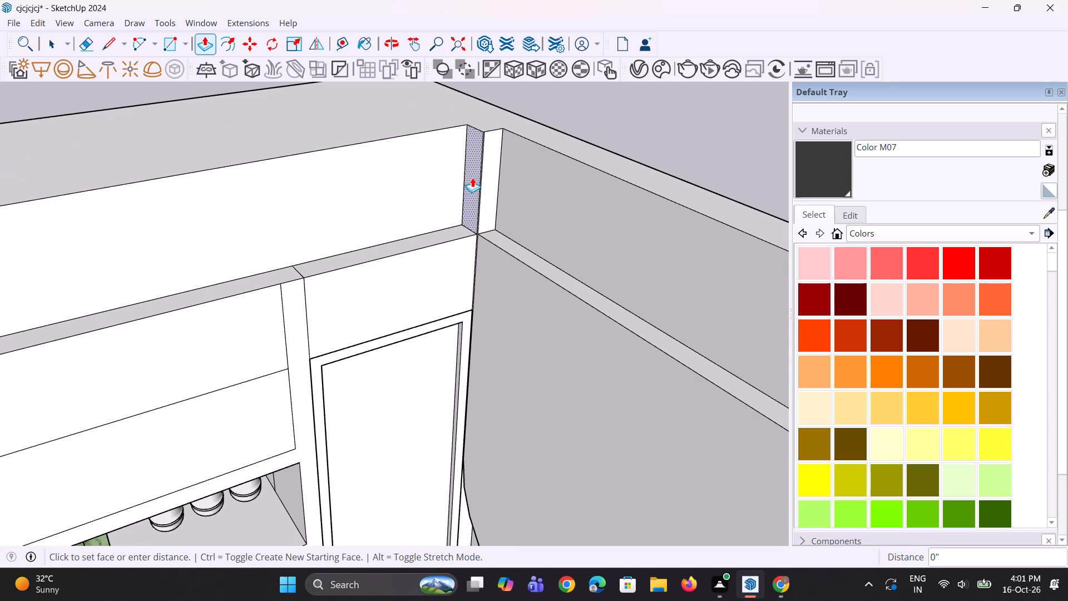
left_click(485, 178)
left_click(476, 176)
left_click(510, 179)
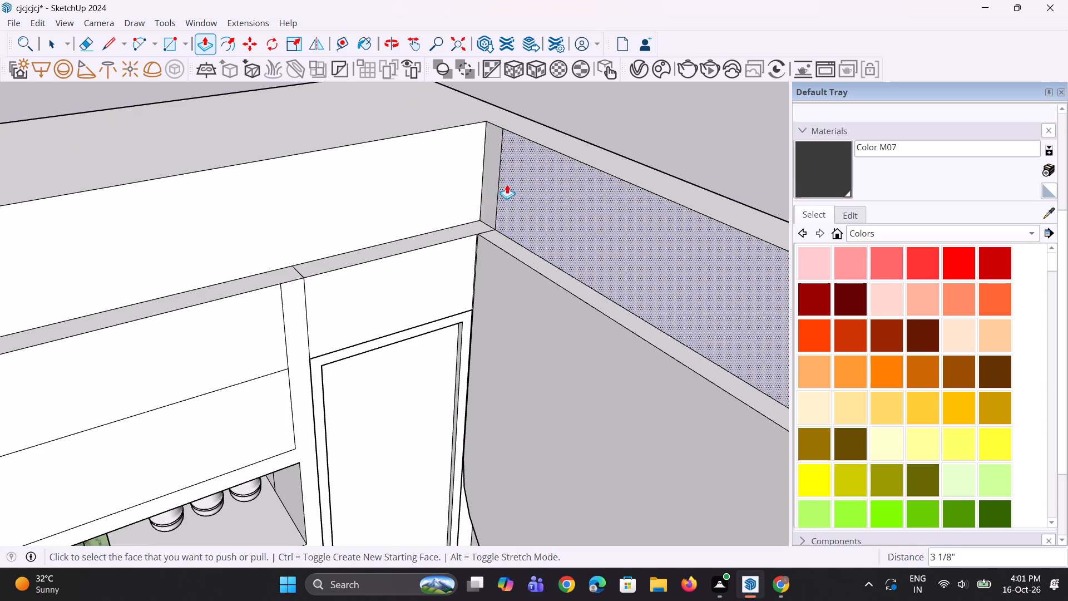
Erase the leftover vertical edge on the wave-decorated wall's upper band at the back corner.
middle_click_drag(492, 197, 472, 195)
scroll(487, 195, "up", 7)
key("e")
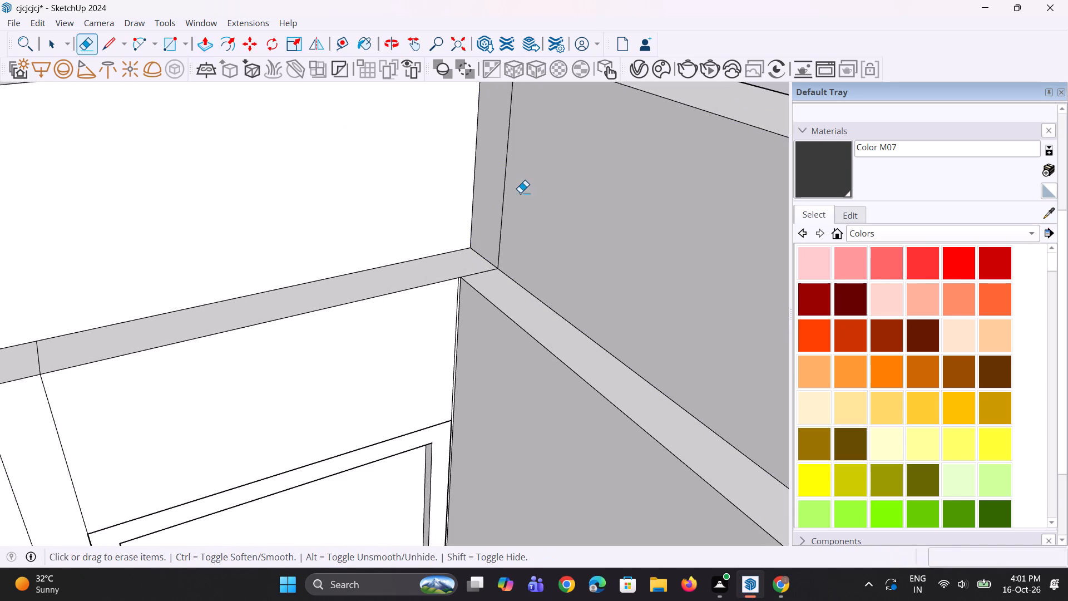
left_click(506, 183)
Erase the small stray edges showing on the outer face of the circle-decorated wall near its back end.
scroll(442, 252, "down", 12)
middle_click_drag(446, 262, 540, 202)
scroll(395, 185, "up", 1)
scroll(285, 200, "down", 6)
scroll(322, 174, "down", 11)
middle_click_drag(543, 281, 367, 324)
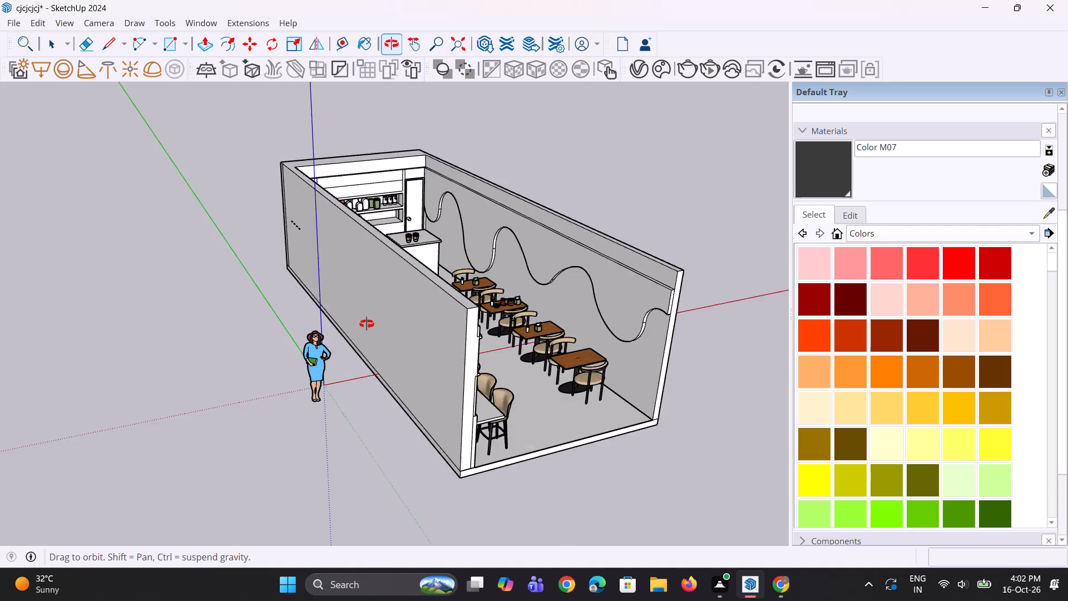
middle_click_drag(367, 324, 547, 243)
scroll(252, 279, "up", 4)
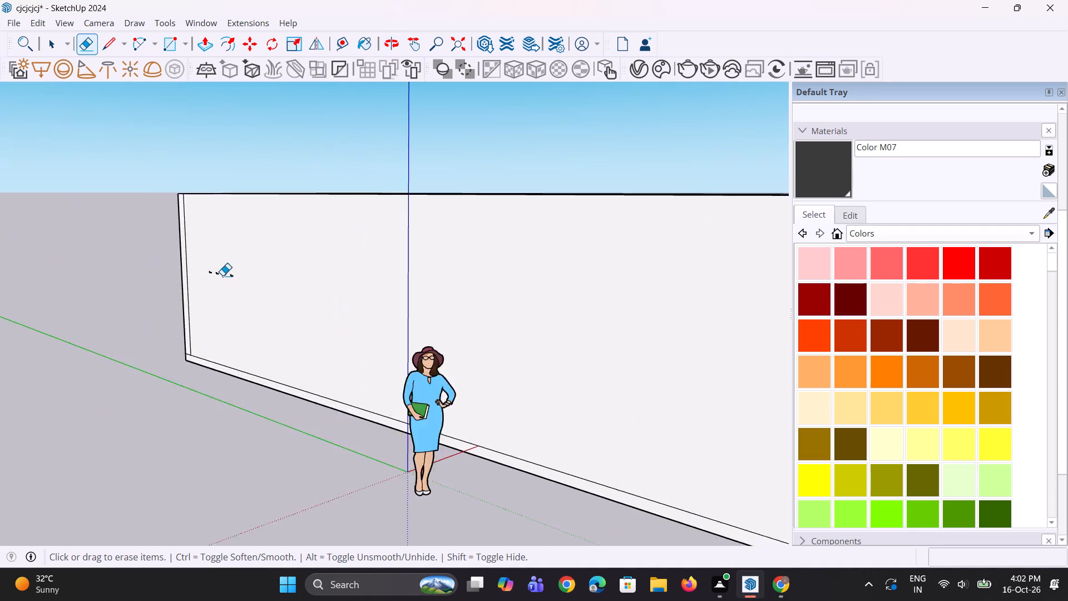
scroll(222, 275, "up", 10)
left_click_drag(220, 265, 286, 284)
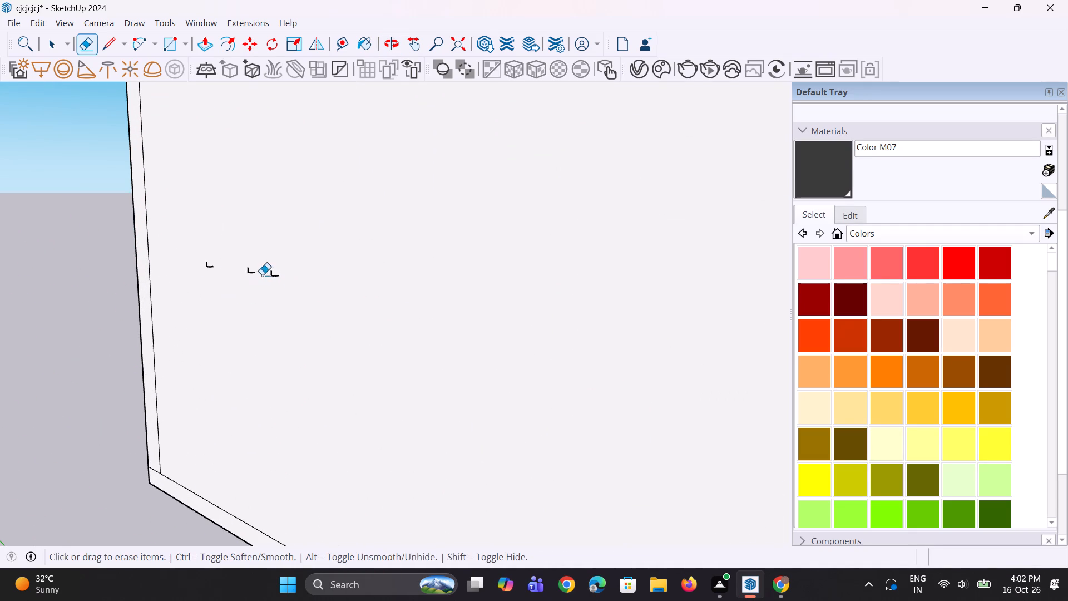
left_click_drag(243, 274, 282, 279)
left_click_drag(176, 258, 225, 268)
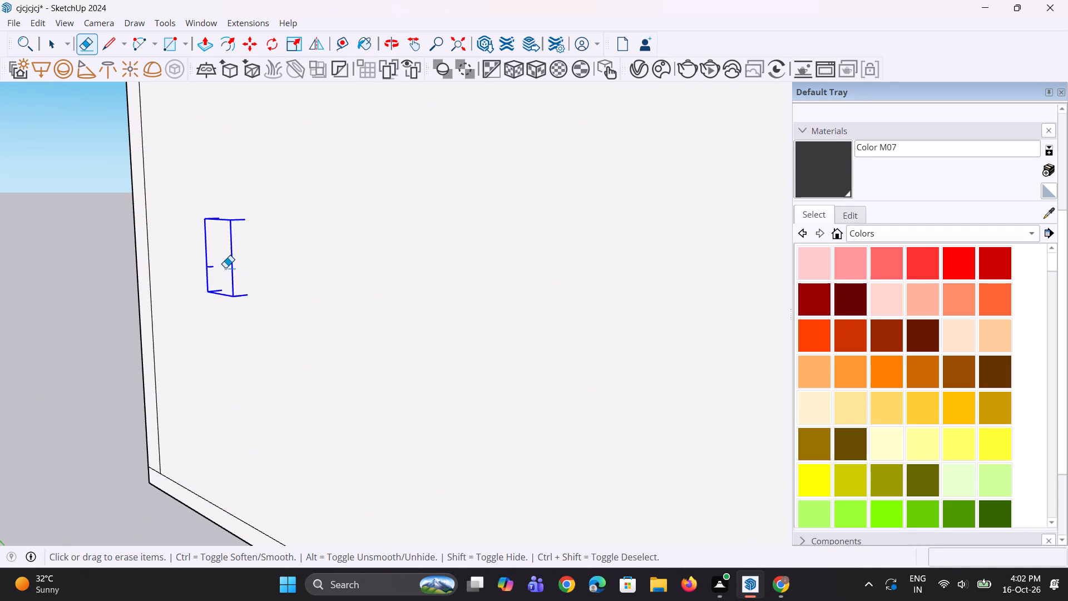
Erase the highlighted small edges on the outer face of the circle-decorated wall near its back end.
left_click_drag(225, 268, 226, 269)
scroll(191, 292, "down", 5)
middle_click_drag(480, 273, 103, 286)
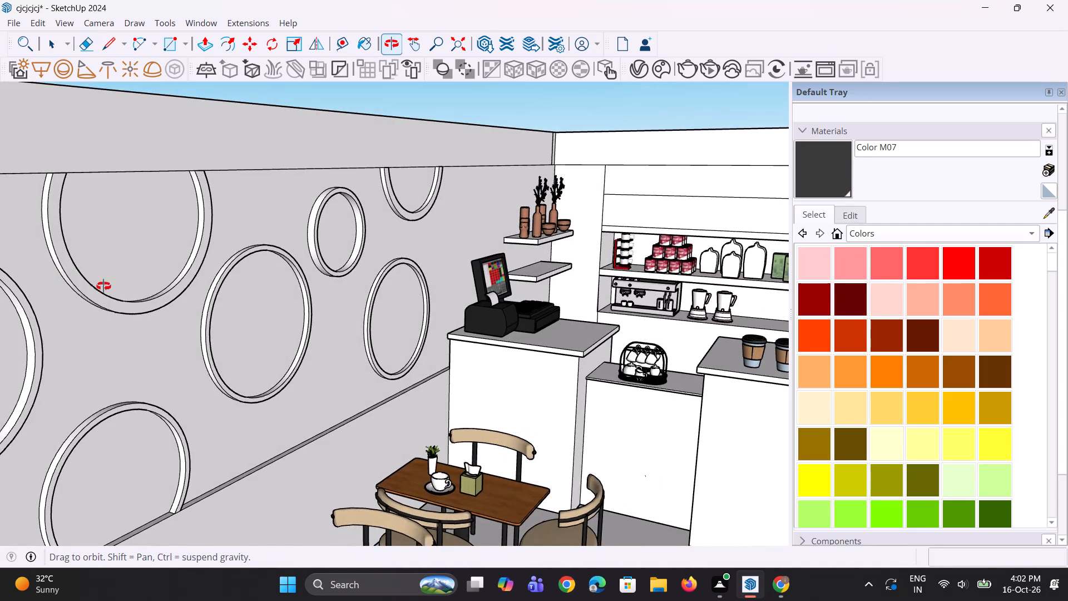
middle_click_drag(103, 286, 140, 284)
Undo the last three erasures made on the outer face of the circle-decorated wall.
key("ctrl+z")
key("ctrl+z")
key("ctrl+z")
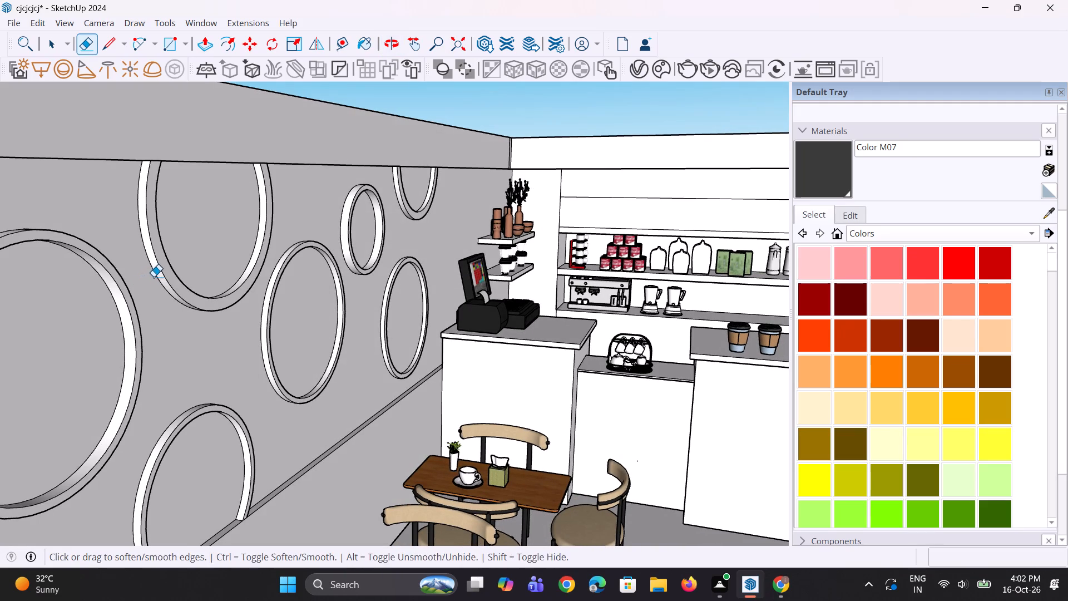
middle_click_drag(197, 284, 471, 261)
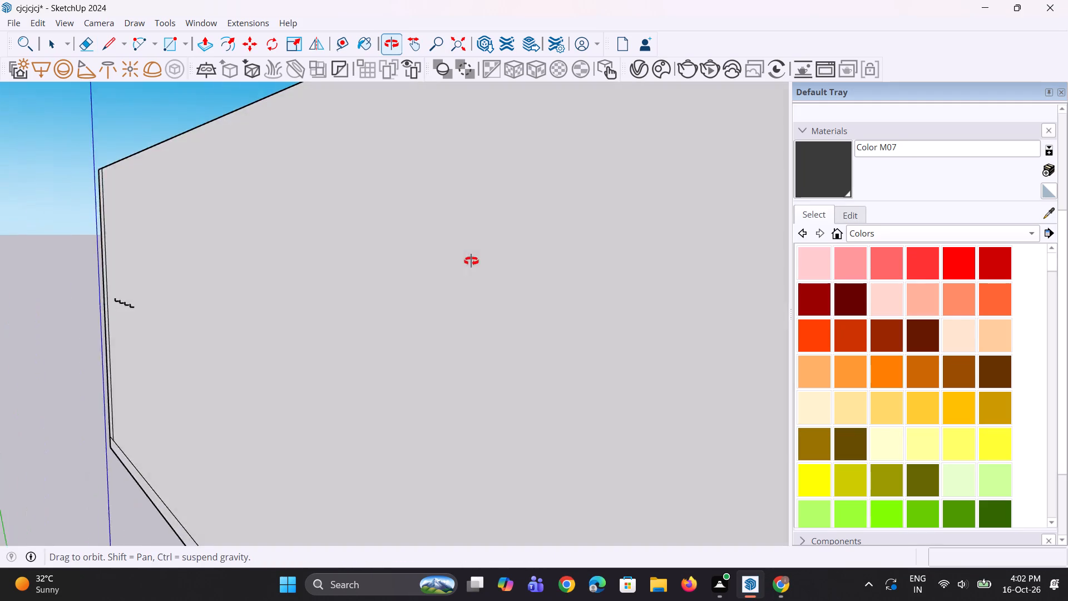
middle_click_drag(471, 261, 234, 292)
scroll(235, 293, "down", 7)
middle_click_drag(355, 250, 339, 247)
key("space")
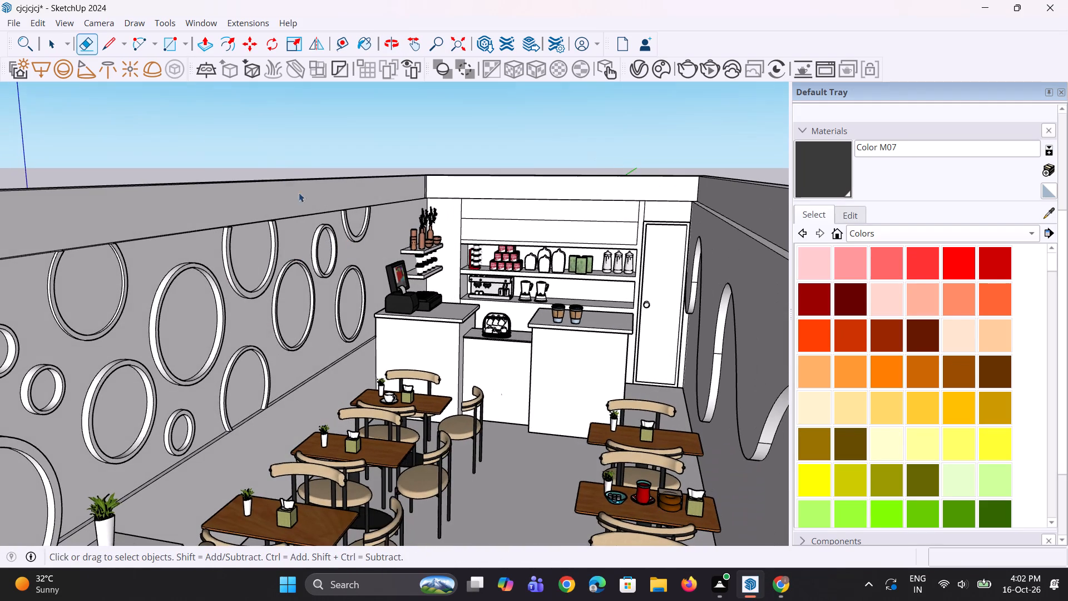
key("space")
left_click(272, 137)
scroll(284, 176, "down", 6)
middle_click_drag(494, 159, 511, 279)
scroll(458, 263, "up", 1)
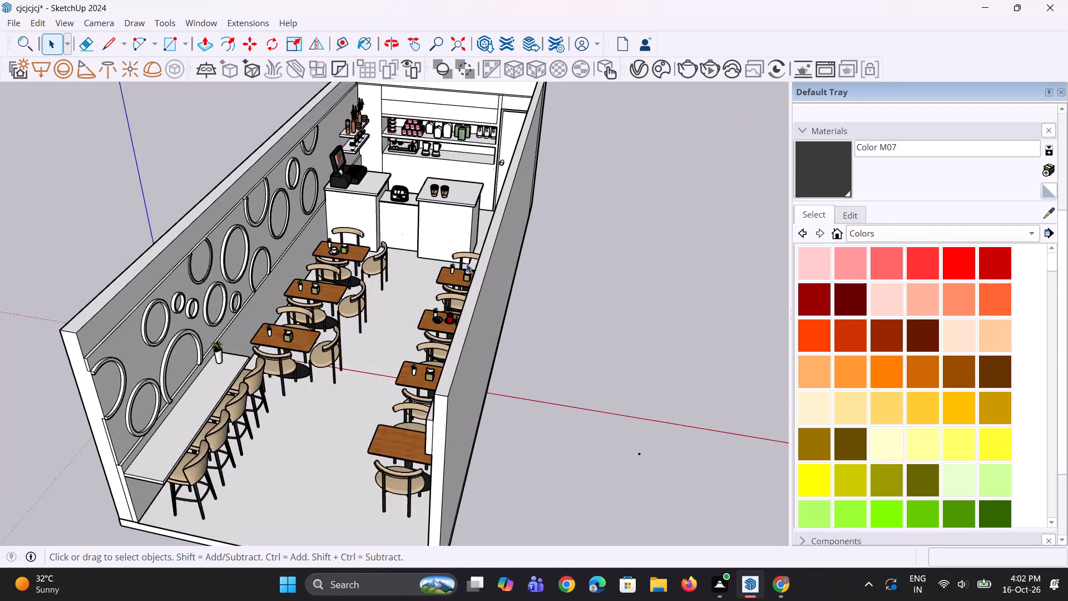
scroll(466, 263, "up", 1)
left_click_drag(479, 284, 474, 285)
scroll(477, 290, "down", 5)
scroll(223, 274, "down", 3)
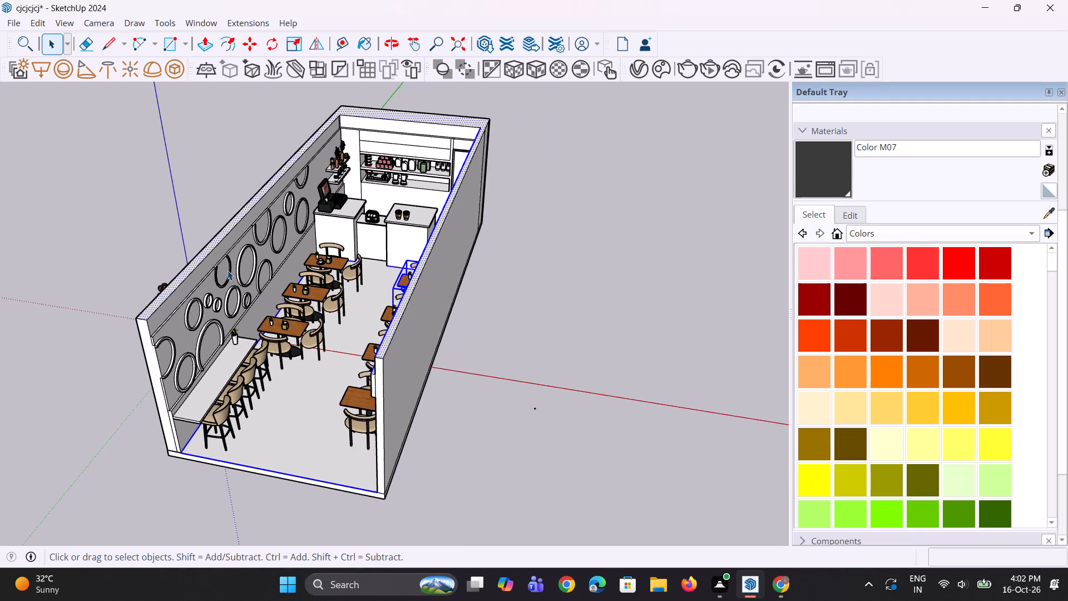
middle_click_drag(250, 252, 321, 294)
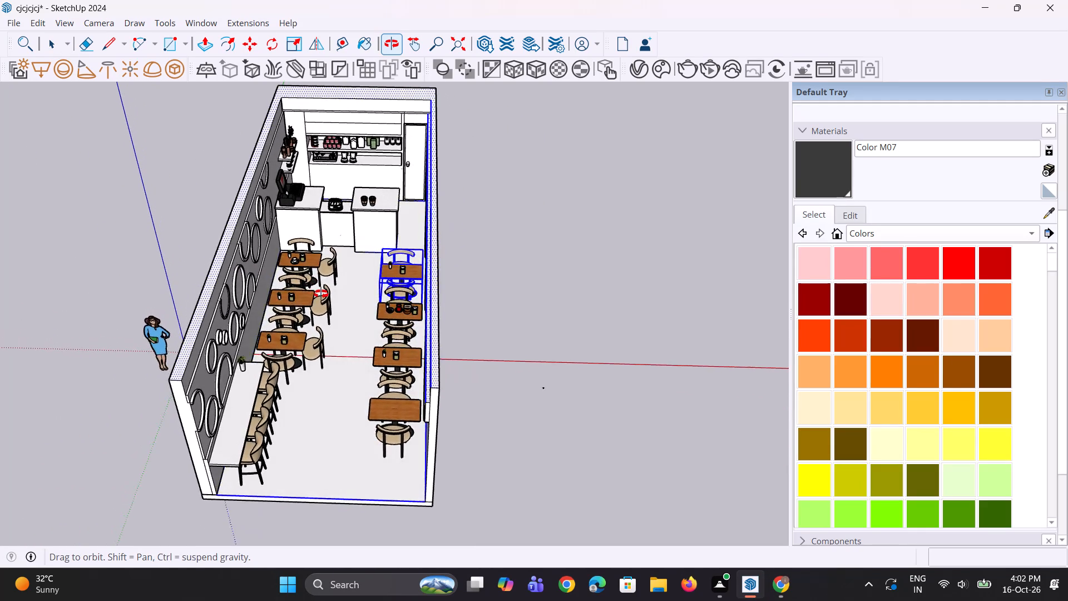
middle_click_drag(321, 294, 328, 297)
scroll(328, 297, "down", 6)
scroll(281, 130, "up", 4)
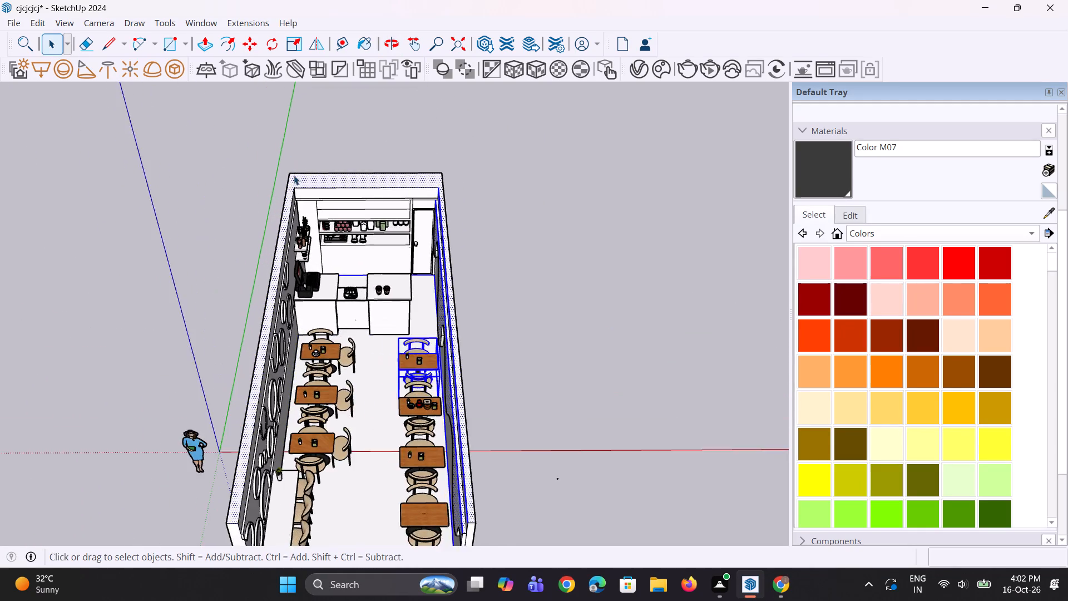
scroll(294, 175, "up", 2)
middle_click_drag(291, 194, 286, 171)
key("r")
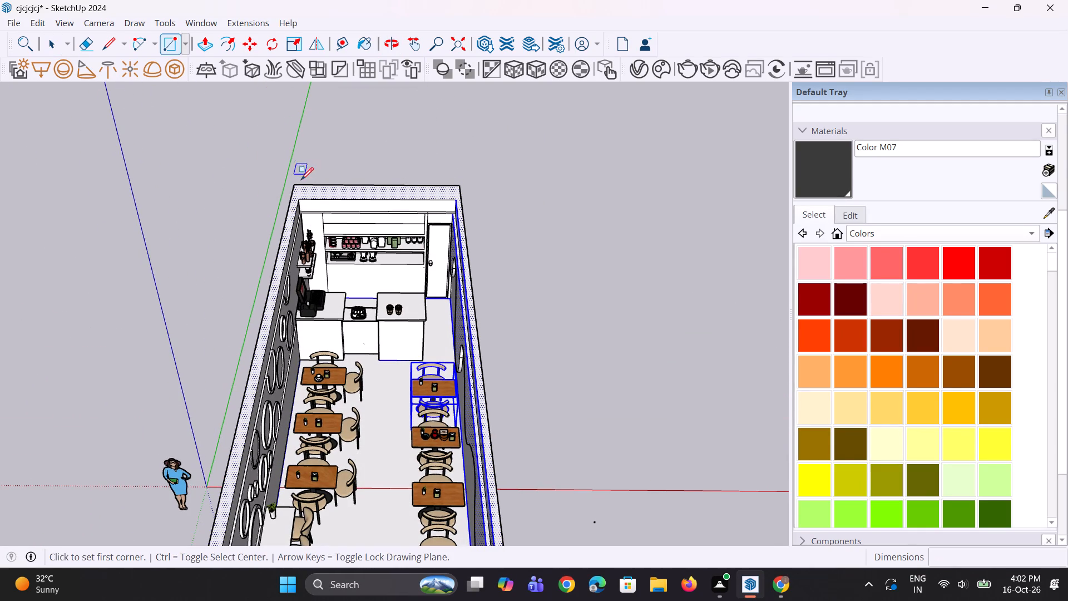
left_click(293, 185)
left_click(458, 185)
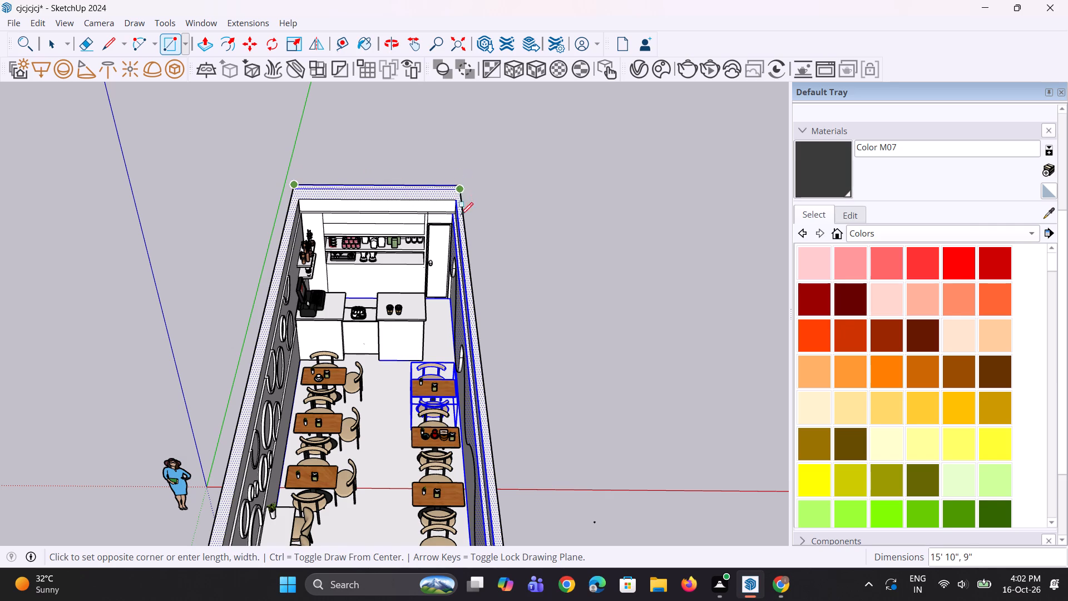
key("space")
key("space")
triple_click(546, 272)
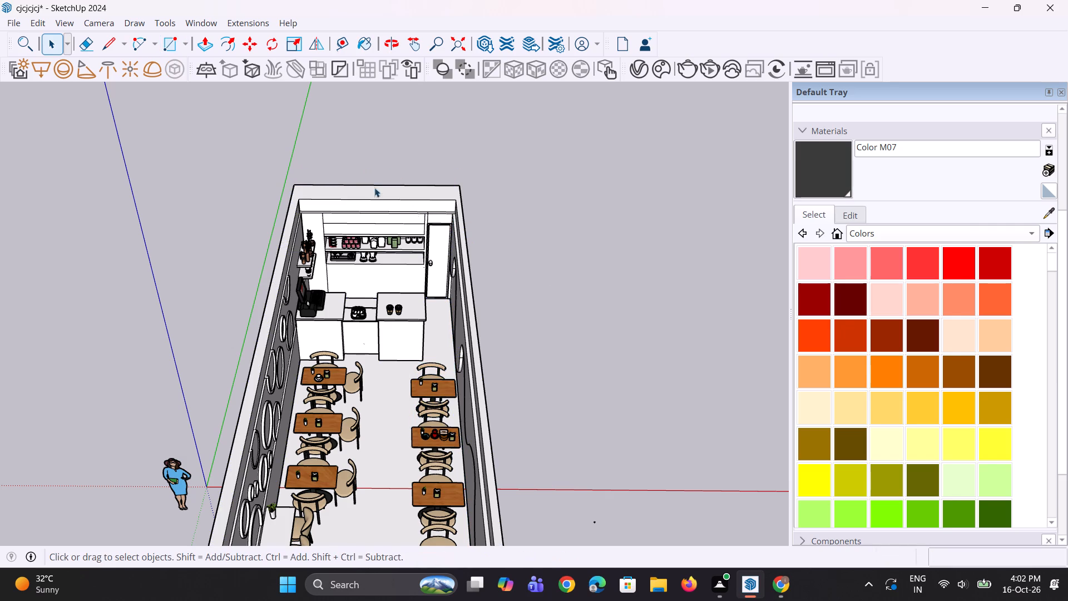
Draw a 40' 10 1/8" by 15' 10" ceiling rectangle over the wall tops, from the back outer corner to the opposite front corner.
scroll(282, 168, "up", 1)
key("r")
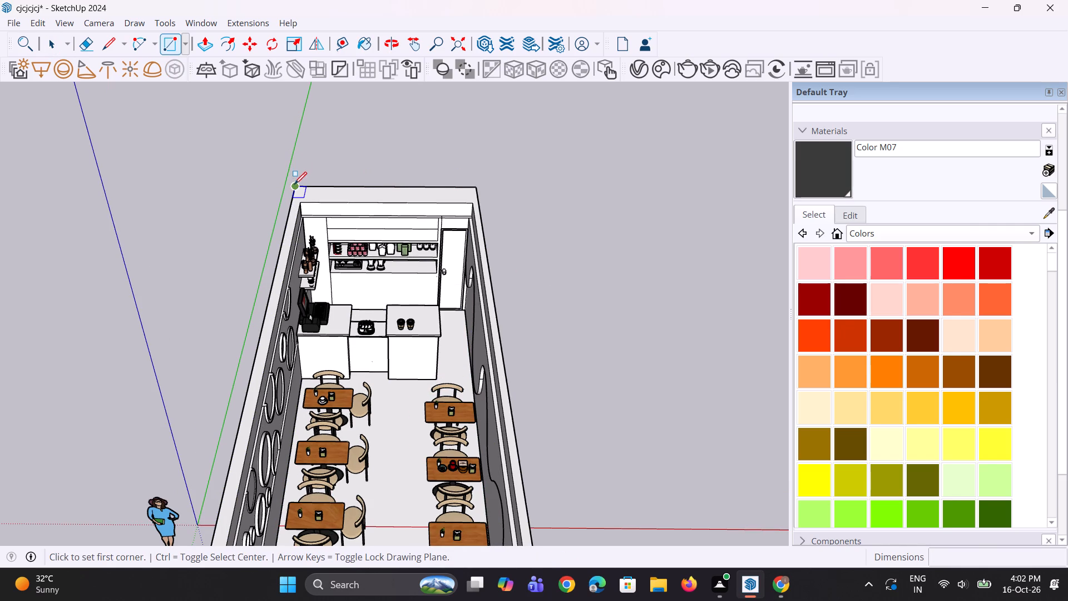
left_click(294, 186)
left_click(476, 186)
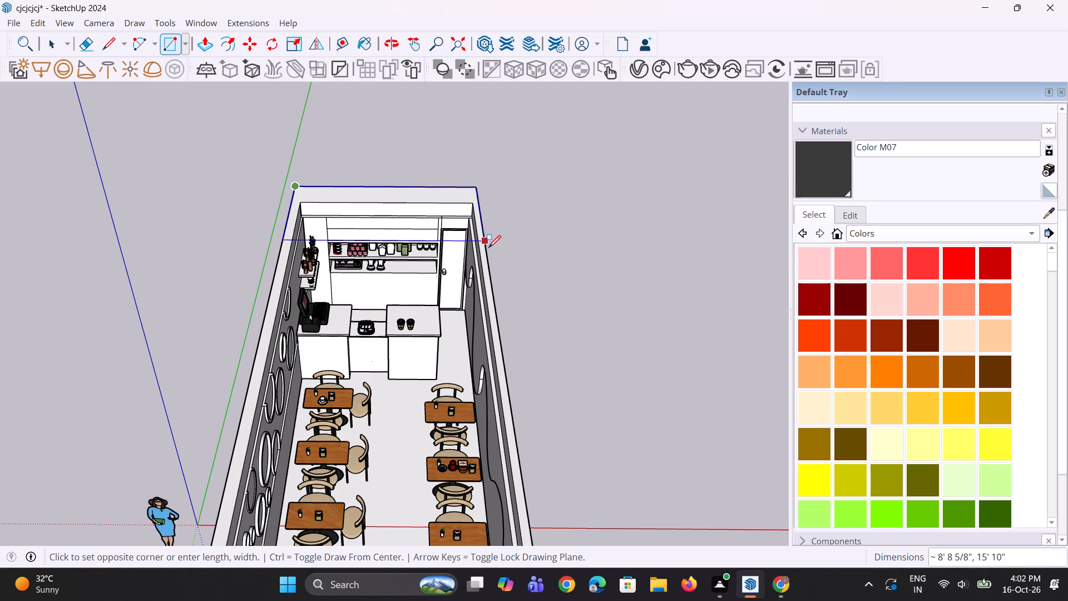
scroll(491, 290, "down", 5)
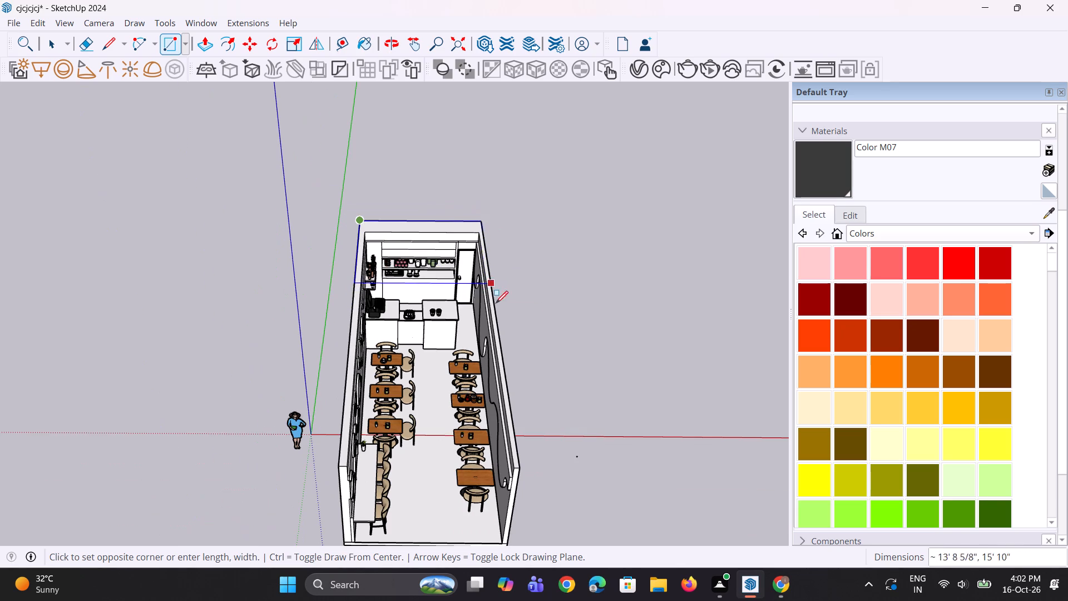
left_click(521, 473)
middle_click_drag(512, 450, 503, 189)
scroll(484, 260, "up", 6)
key("space")
key("space")
left_click(602, 282)
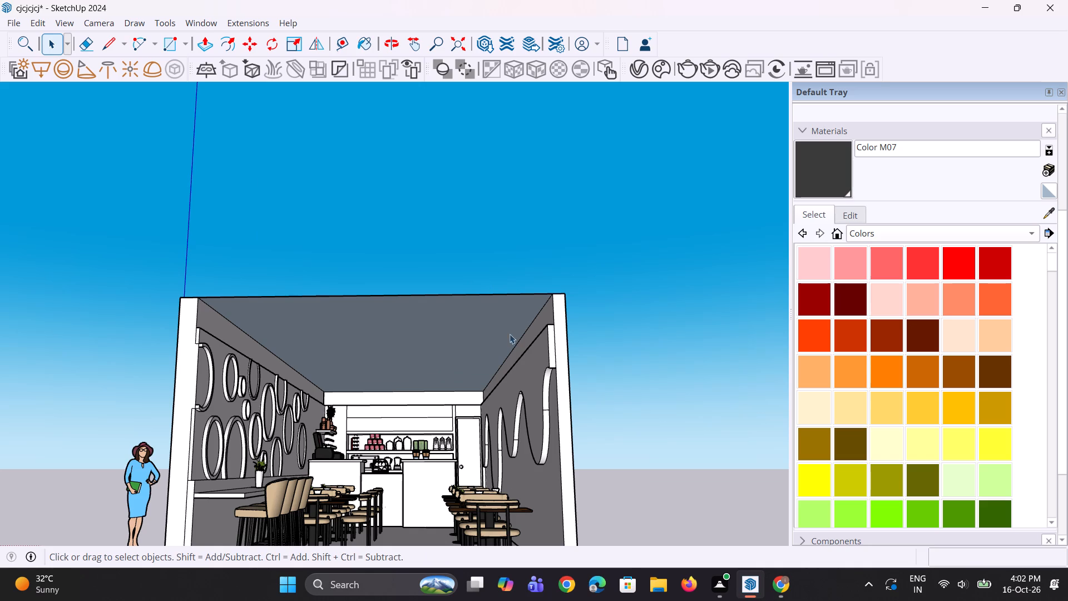
Copy the ceiling face about 22' 5 7/8" sideways, clear of the room beyond the wave-decorated wall.
left_click(417, 357)
scroll(314, 346, "down", 4)
key("m")
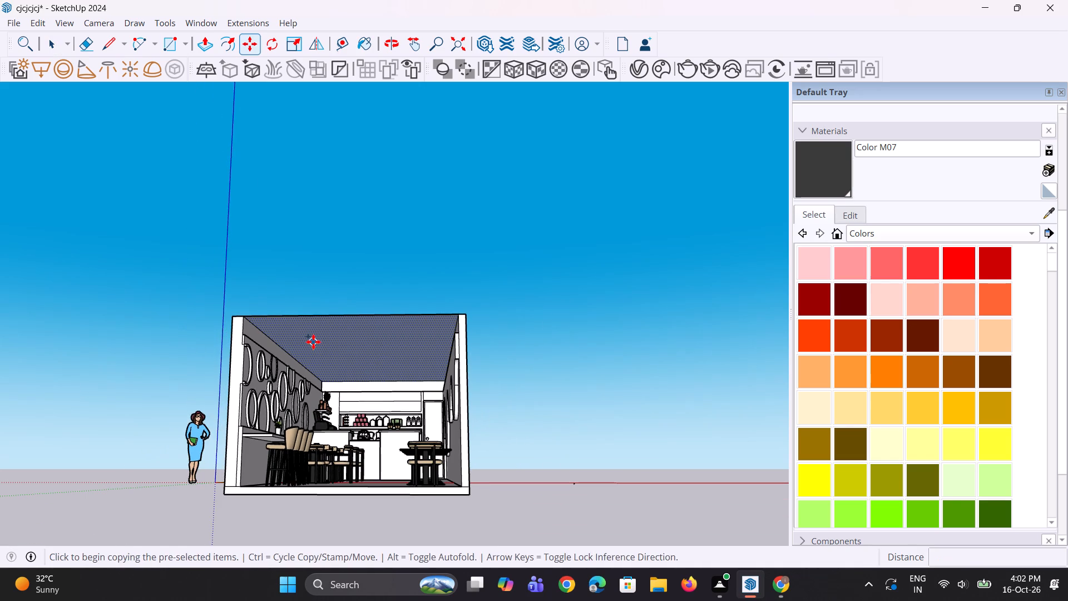
left_click(313, 342)
left_click(592, 333)
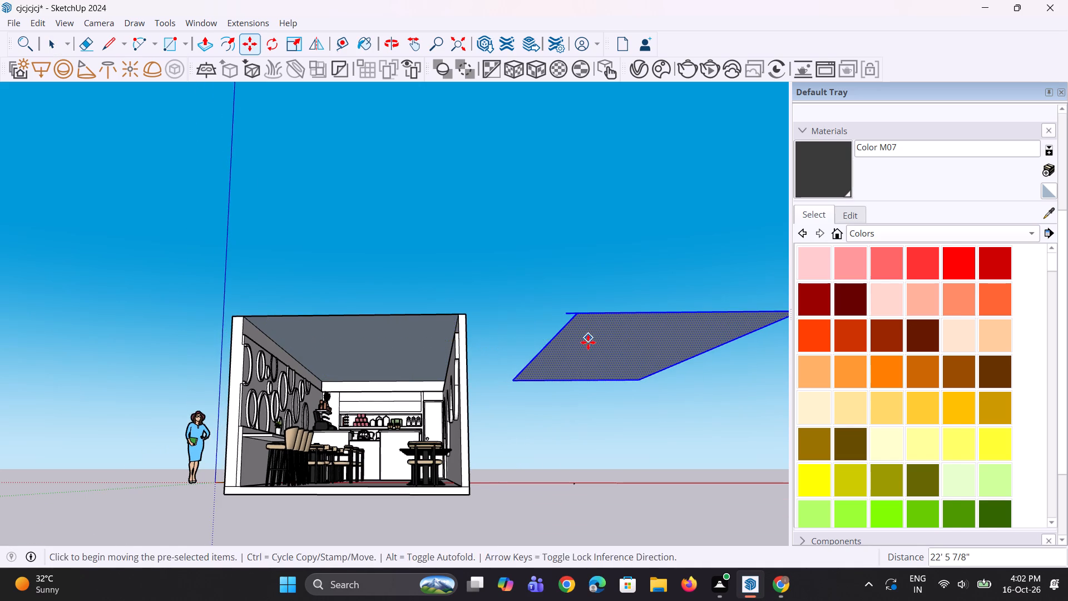
middle_click_drag(588, 342, 534, 475)
scroll(525, 398, "up", 6)
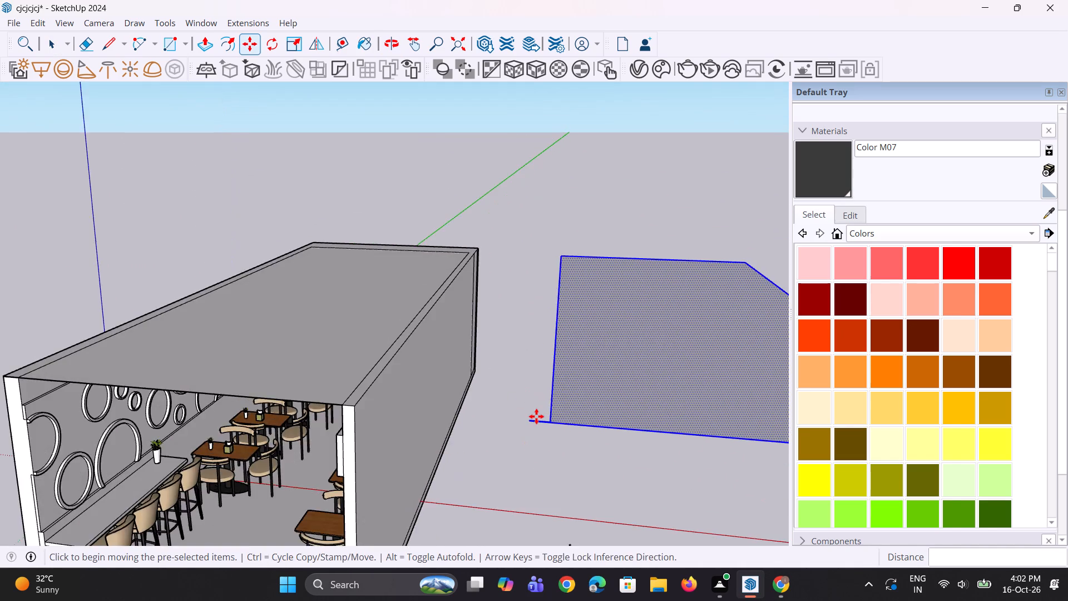
key("space")
left_click(484, 368)
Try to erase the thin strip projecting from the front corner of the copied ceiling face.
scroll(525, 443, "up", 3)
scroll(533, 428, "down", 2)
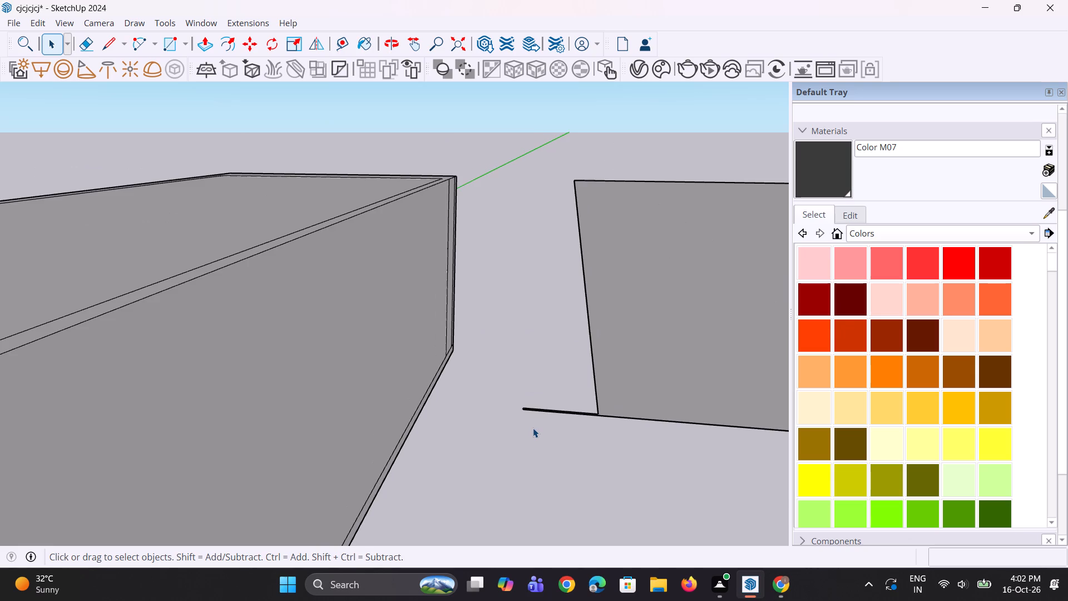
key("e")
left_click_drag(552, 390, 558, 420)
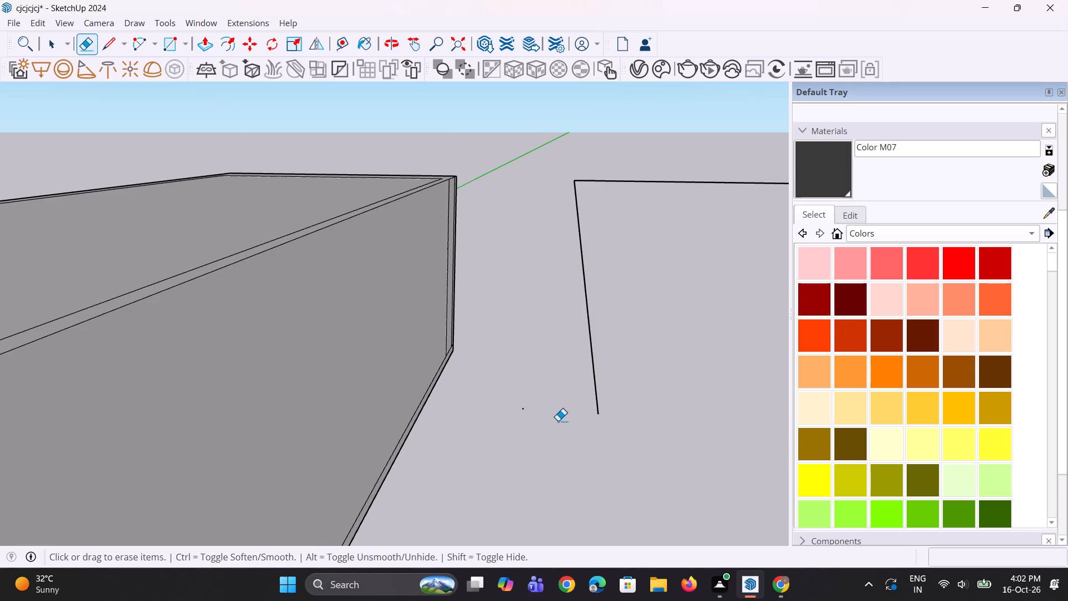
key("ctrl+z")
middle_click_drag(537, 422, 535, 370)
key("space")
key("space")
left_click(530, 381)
Examine the covered café interior, including the counter, both decorated walls, the bar ledge and the table seating.
scroll(615, 396, "down", 5)
scroll(343, 431, "up", 4)
scroll(370, 357, "up", 7)
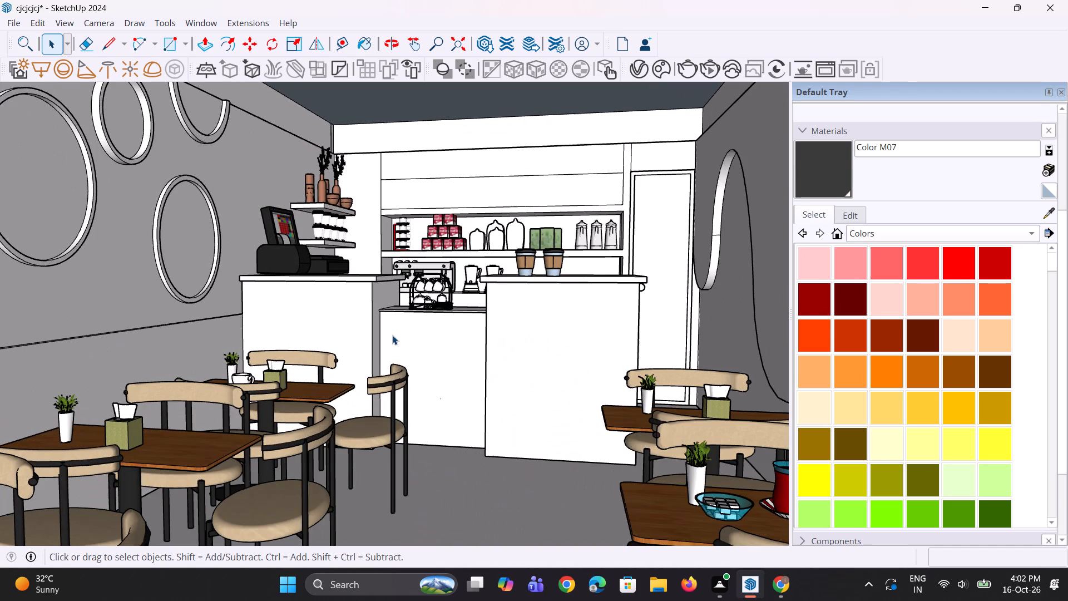
middle_click_drag(375, 330, 357, 339)
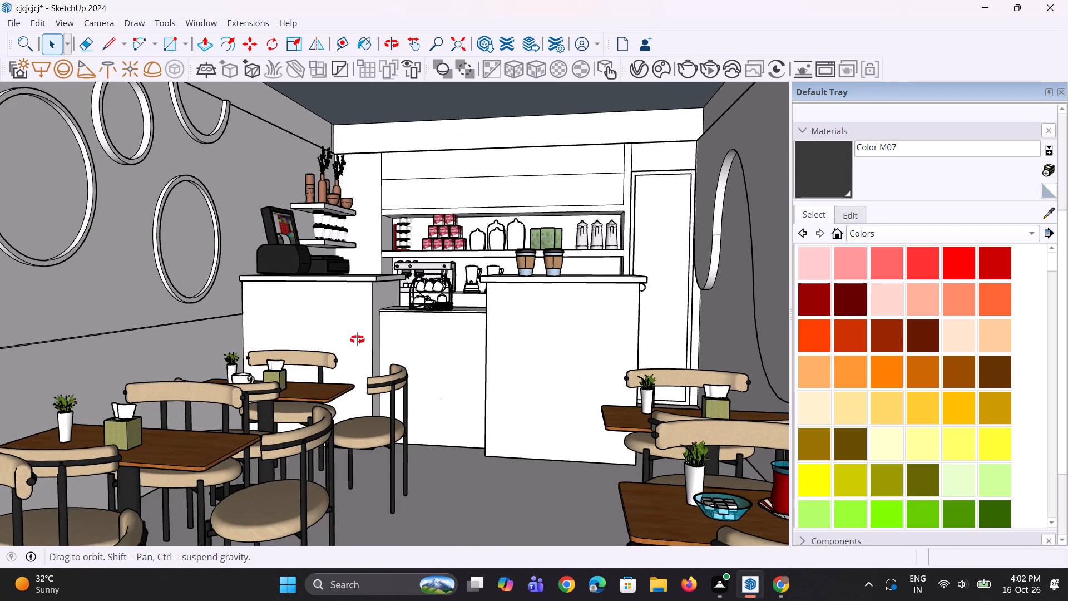
middle_click_drag(357, 339, 351, 368)
scroll(397, 363, "down", 14)
scroll(311, 385, "up", 6)
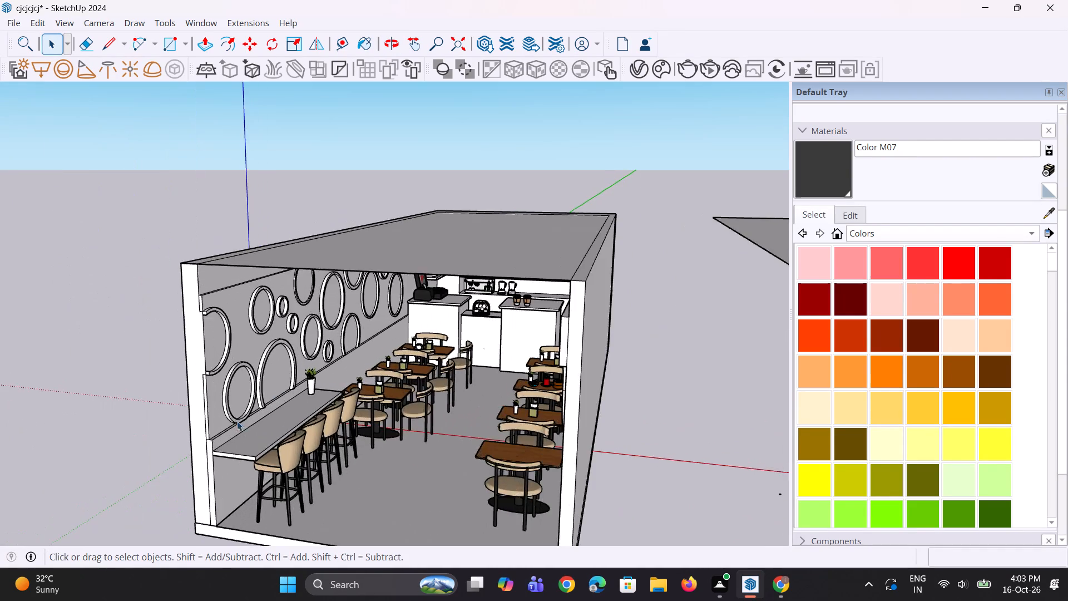
scroll(237, 421, "up", 3)
scroll(225, 484, "up", 7)
middle_click_drag(219, 481, 196, 481)
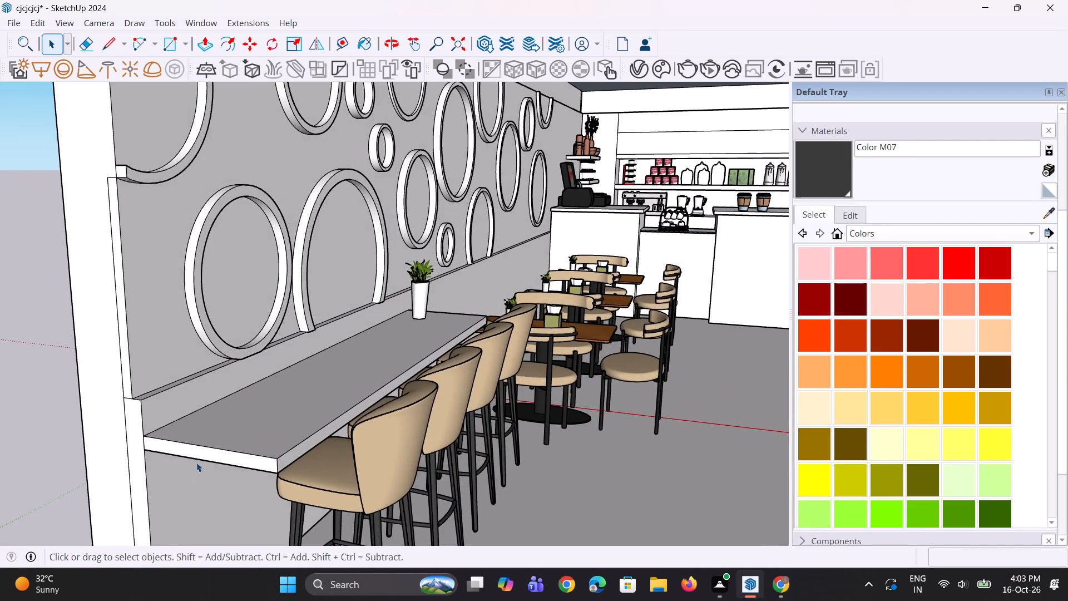
scroll(198, 443, "down", 13)
middle_click_drag(269, 447, 353, 467)
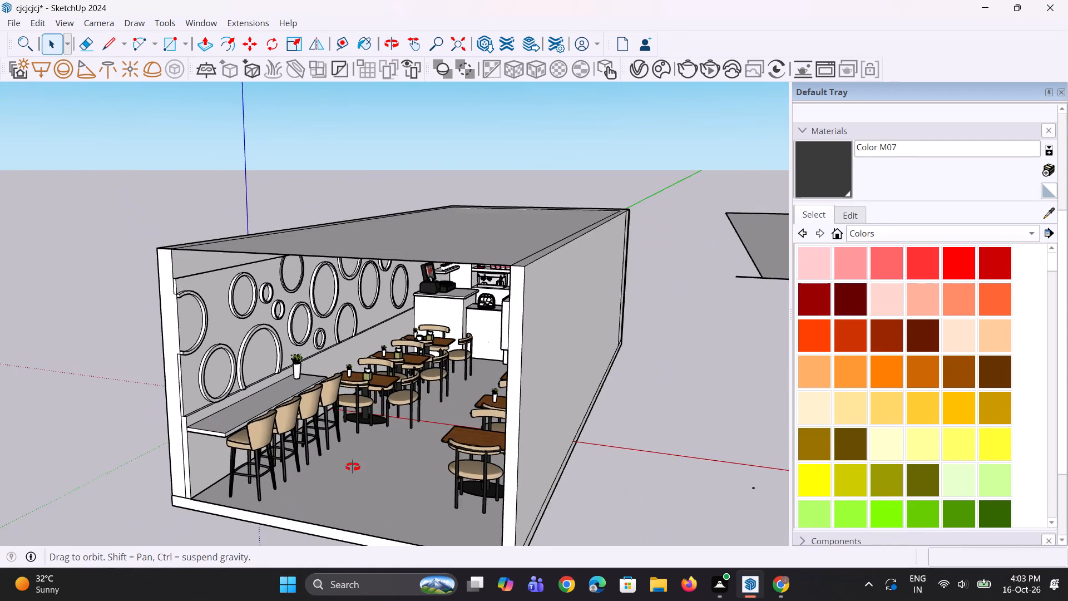
middle_click_drag(353, 467, 406, 462)
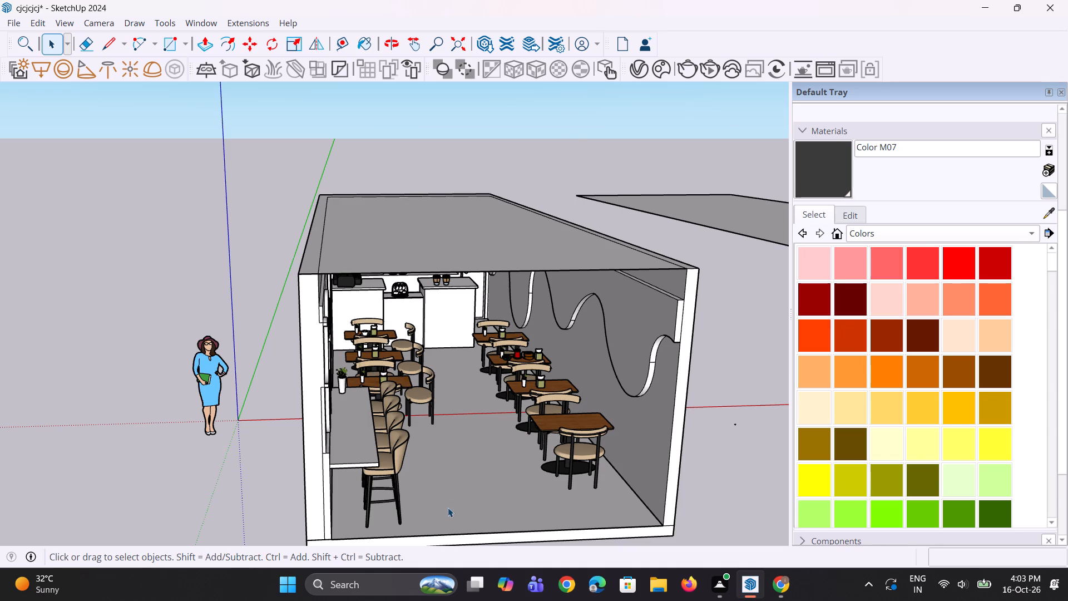
scroll(481, 479, "up", 4)
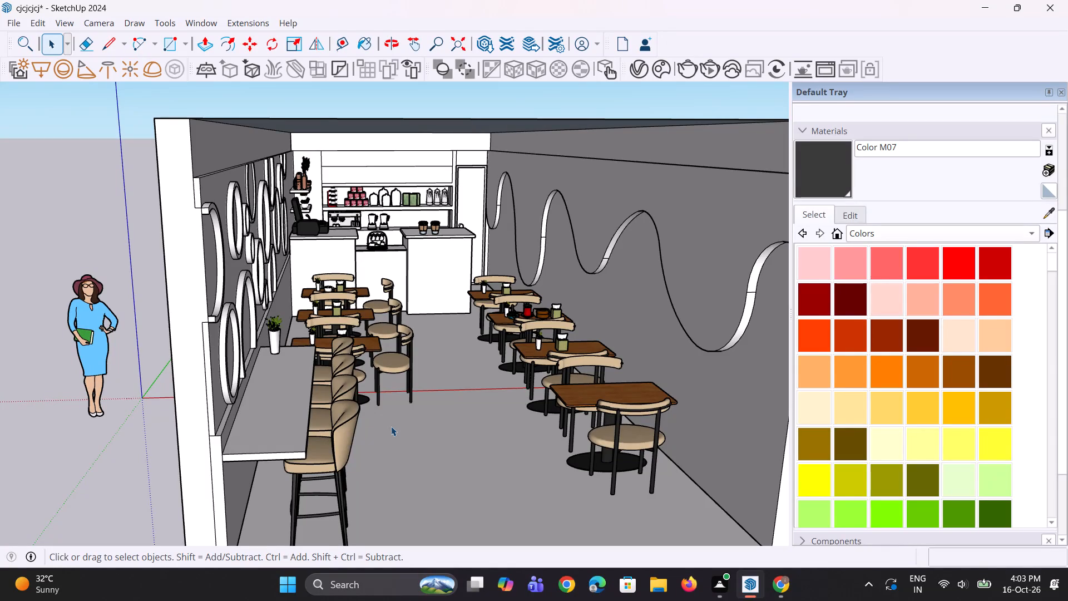
scroll(329, 349, "down", 4)
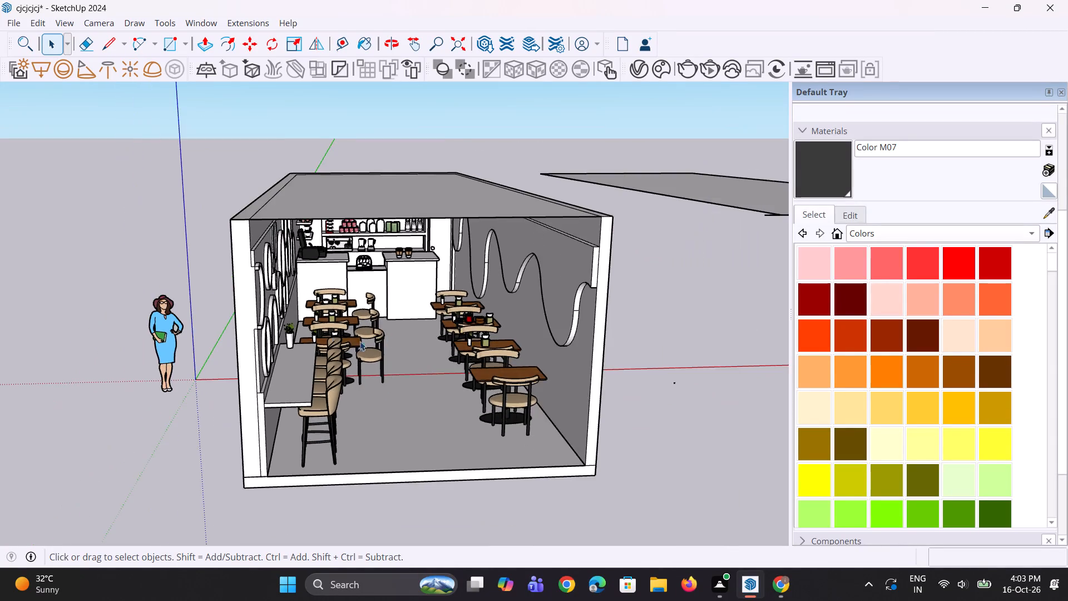
middle_click_drag(372, 317, 307, 323)
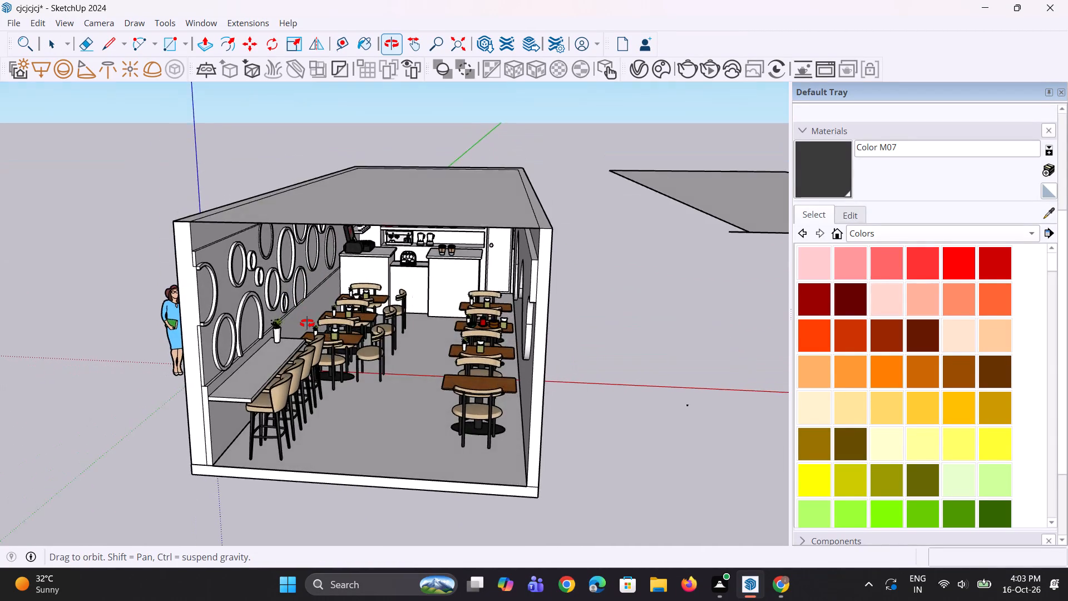
middle_click_drag(307, 323, 327, 274)
Draw a short line across the thin strip at the copied ceiling's front corner to separate it from the main face.
scroll(289, 234, "down", 8)
middle_click_drag(434, 206, 426, 263)
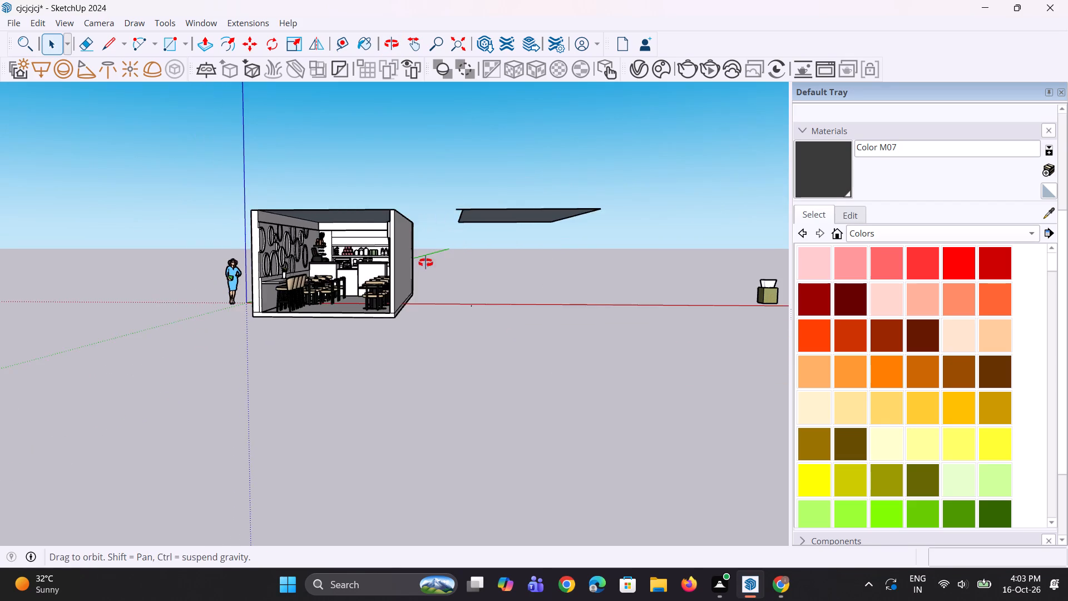
middle_click_drag(426, 263, 398, 387)
scroll(409, 285, "up", 13)
scroll(508, 242, "up", 2)
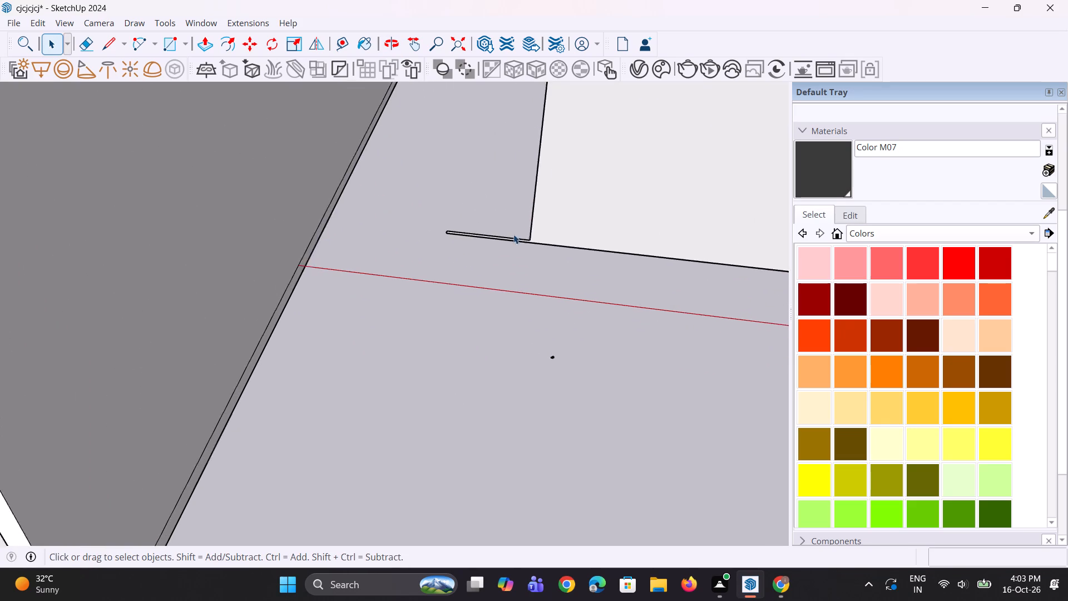
scroll(513, 234, "up", 4)
scroll(503, 258, "down", 3)
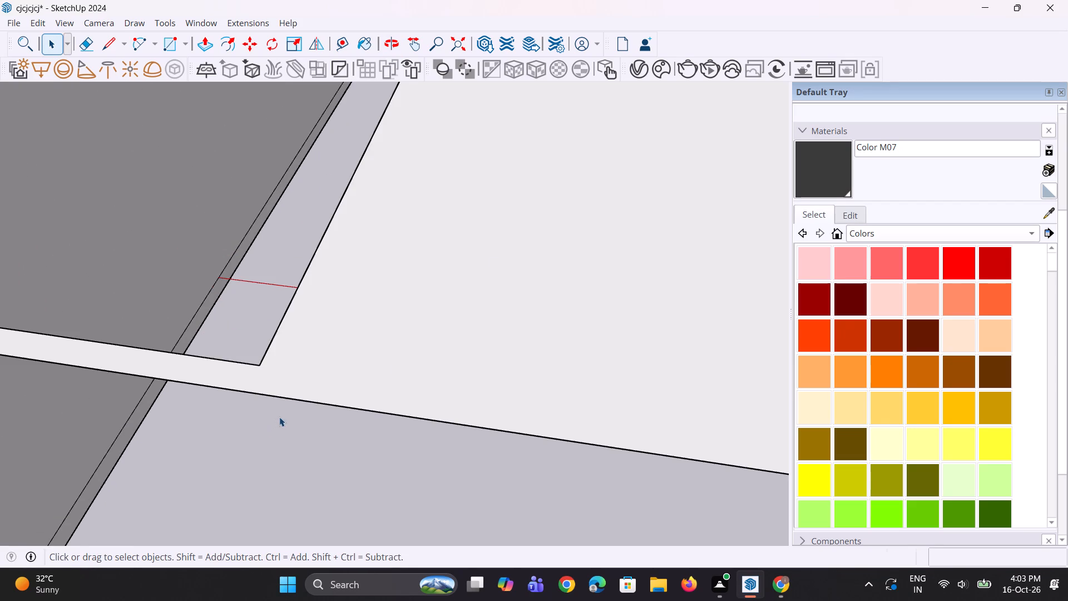
key("l")
scroll(273, 399, "up", 1)
scroll(271, 375, "down", 2)
left_click(266, 357)
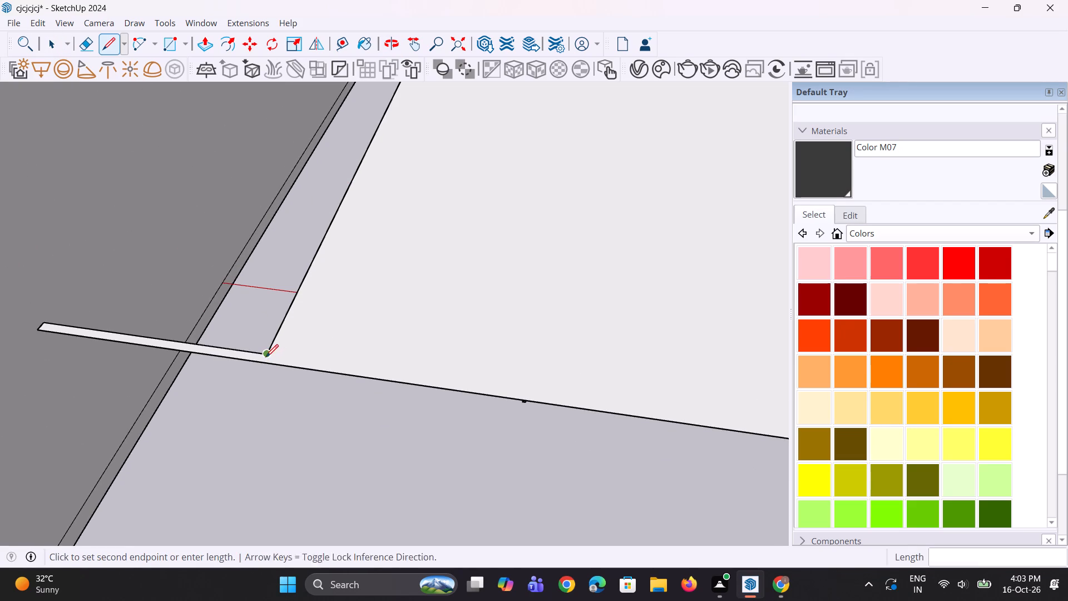
left_click(265, 363)
key("space")
Erase the separated thin strip projecting beyond the front corner of the copied ceiling face.
key("e")
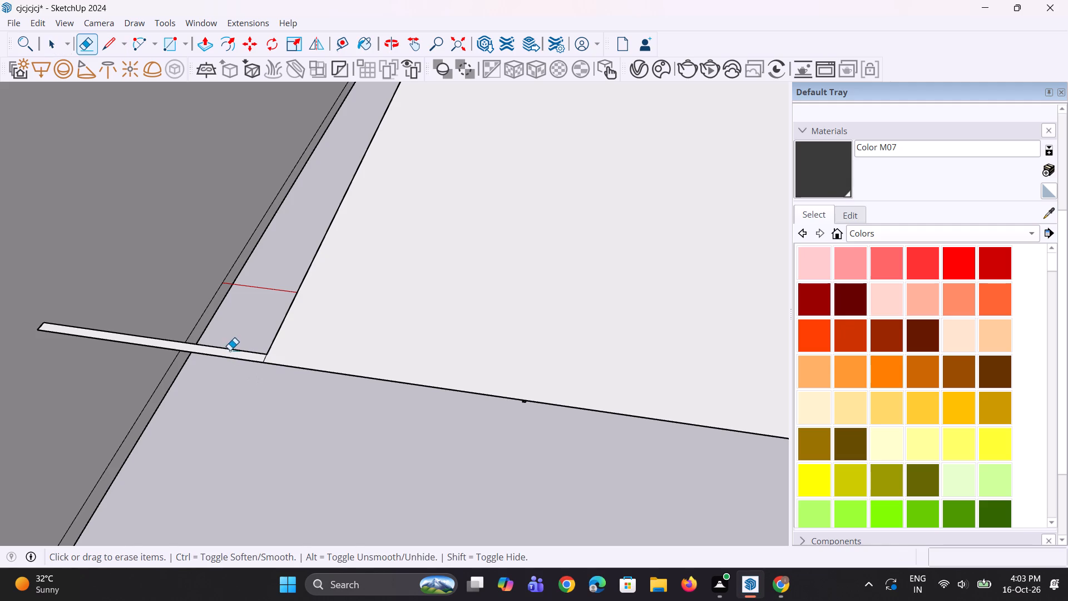
left_click_drag(230, 349, 234, 358)
scroll(237, 362, "down", 5)
middle_click_drag(275, 419, 316, 381)
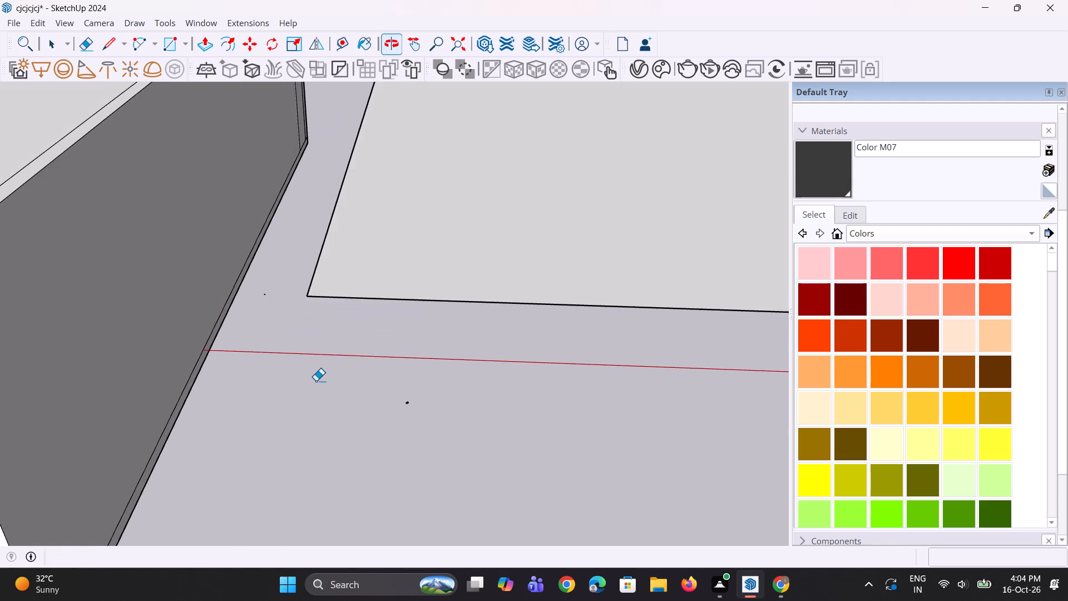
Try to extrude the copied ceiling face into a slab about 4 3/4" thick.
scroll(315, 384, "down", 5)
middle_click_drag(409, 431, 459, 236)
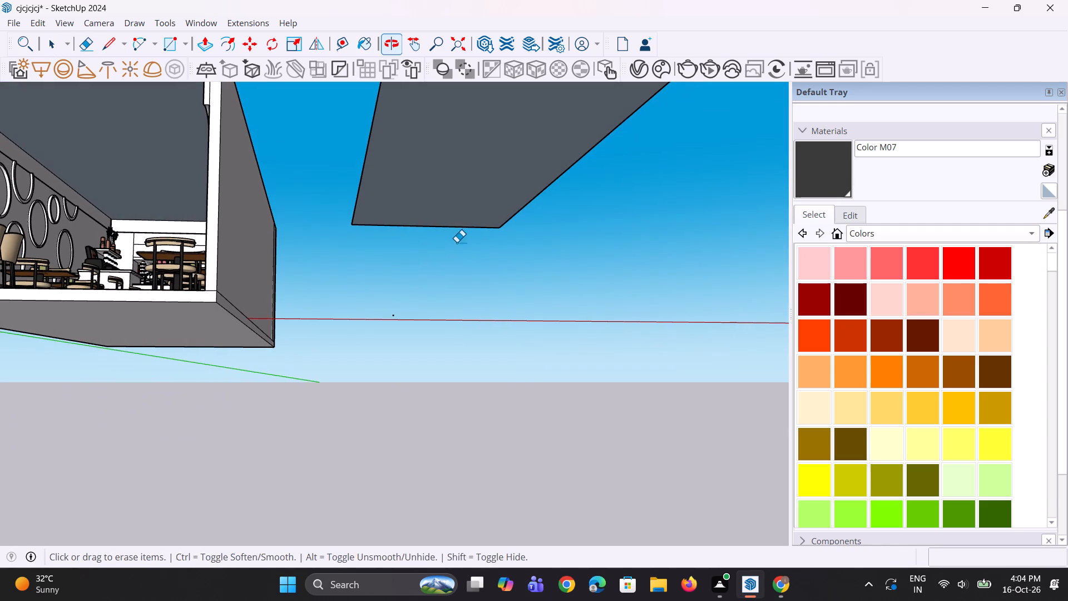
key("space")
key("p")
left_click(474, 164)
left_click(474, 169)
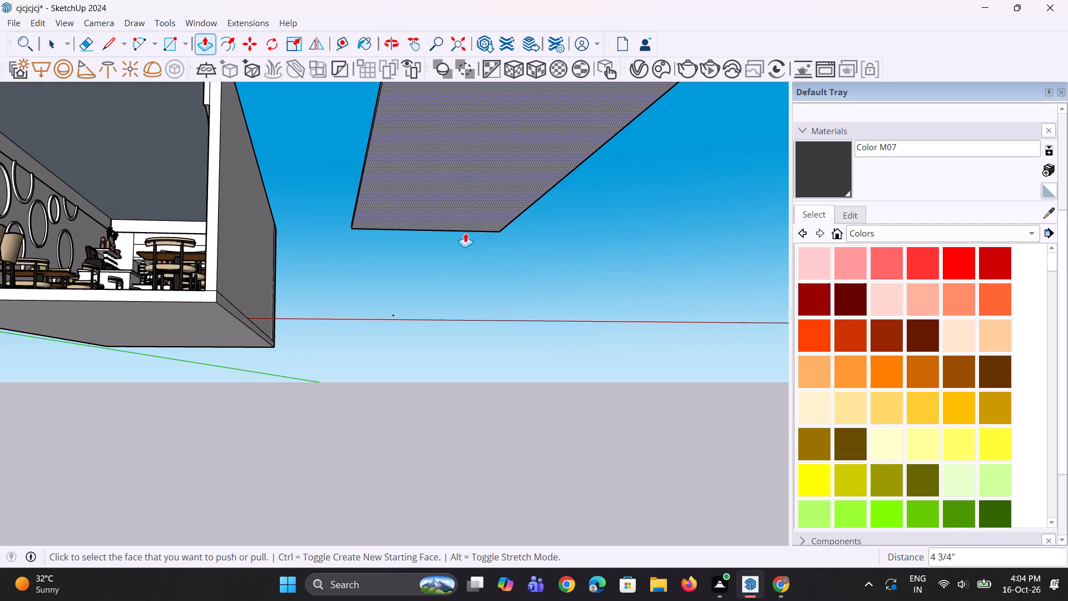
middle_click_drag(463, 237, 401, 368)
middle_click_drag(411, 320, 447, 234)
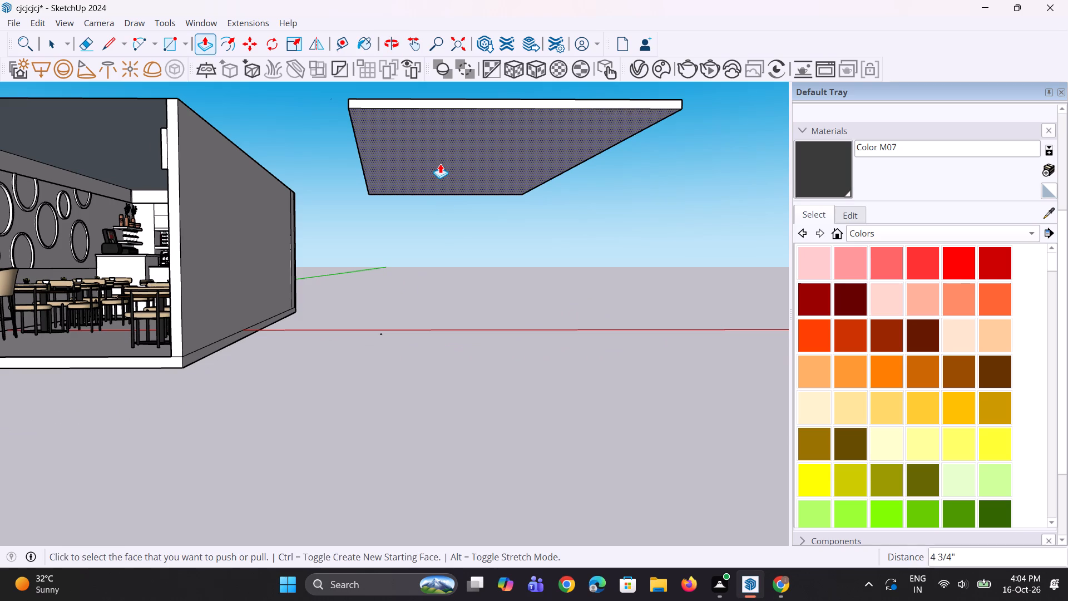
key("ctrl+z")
Push/Pull the copied ceiling face into a thin slab about 3 5/16" thick.
left_click(448, 149)
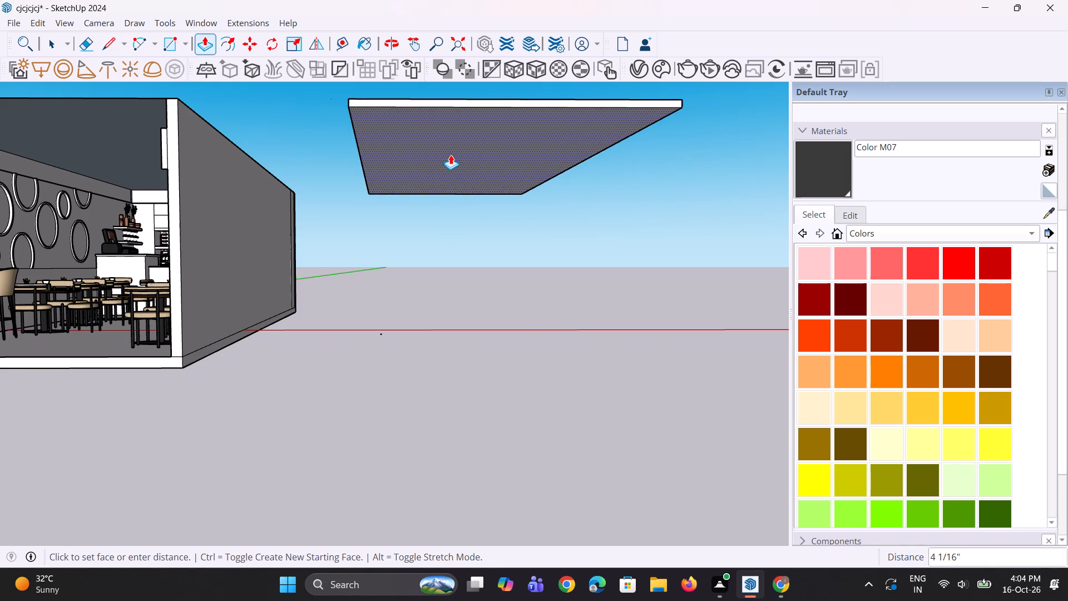
left_click(452, 154)
middle_click_drag(444, 210, 444, 260)
key("space")
key("space")
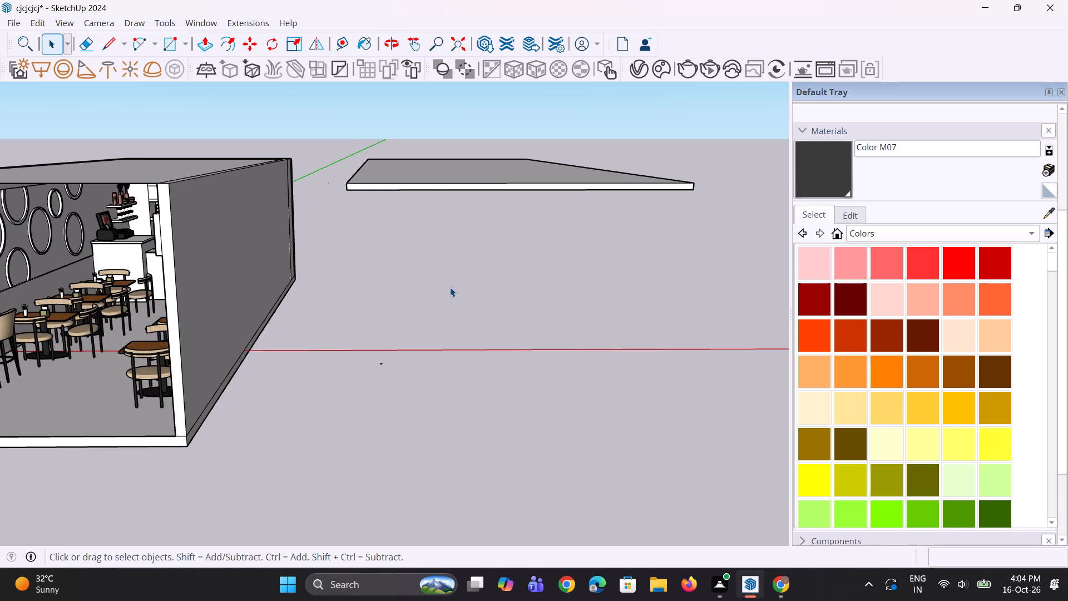
Offset the outline of the ceiling slab's underside inward by about 8 11/16".
scroll(451, 288, "down", 4)
middle_click_drag(447, 284, 445, 252)
scroll(428, 259, "up", 1)
left_click(428, 263)
middle_click_drag(442, 193, 435, 156)
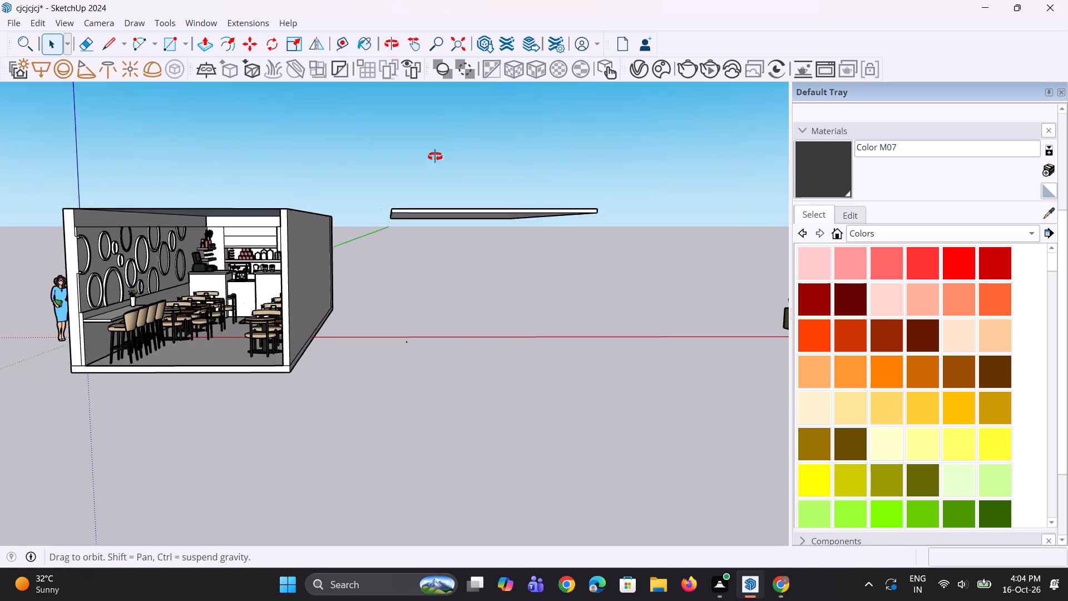
middle_click_drag(435, 156, 419, 104)
scroll(398, 199, "up", 5)
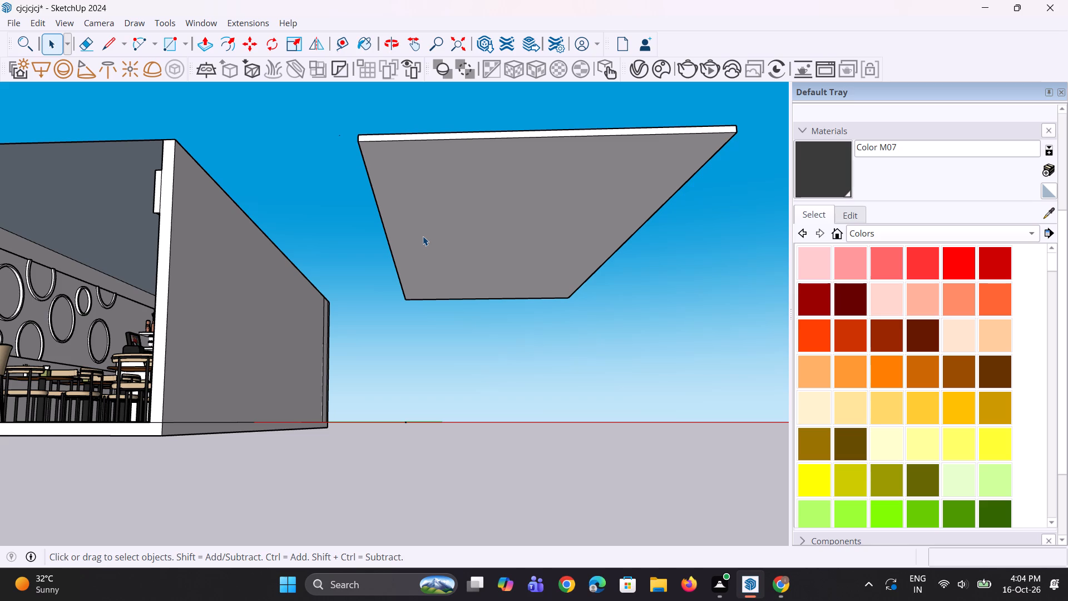
scroll(423, 237, "down", 2)
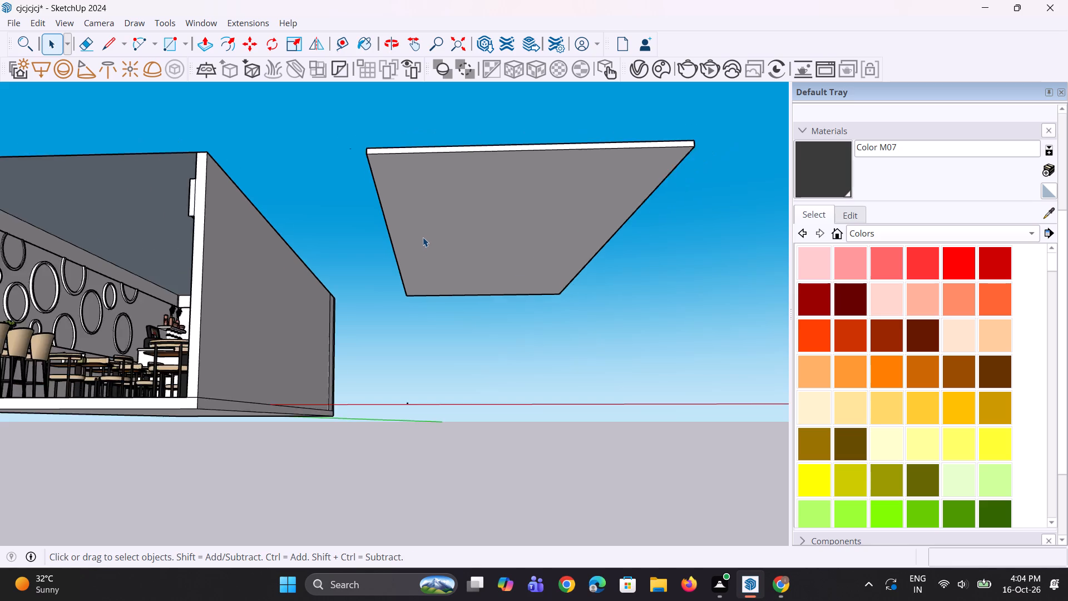
scroll(423, 237, "up", 2)
left_click(423, 238)
scroll(411, 249, "up", 1)
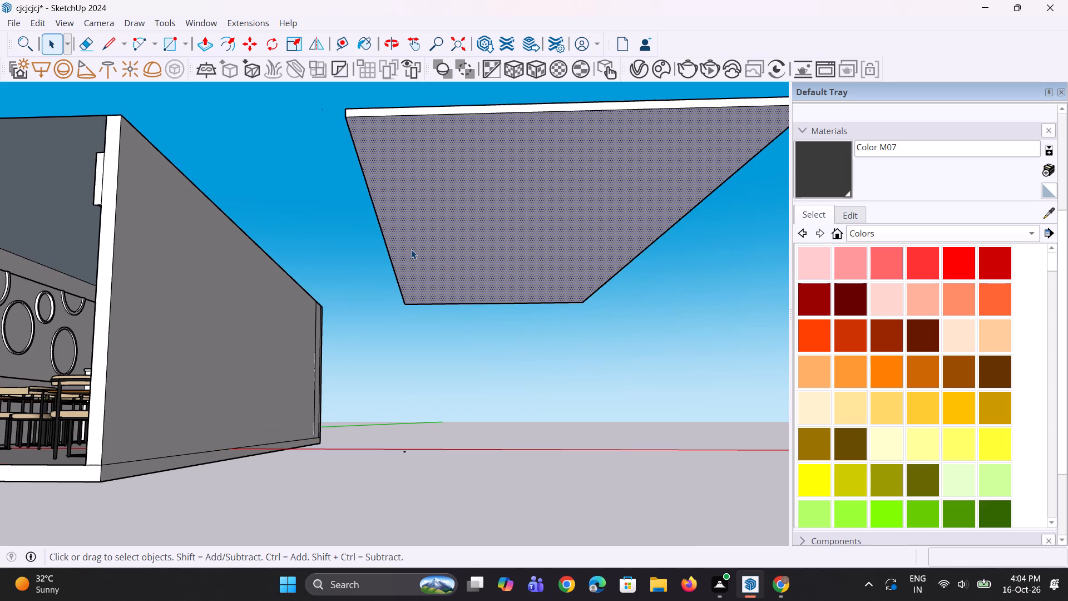
key("f")
left_click(395, 245)
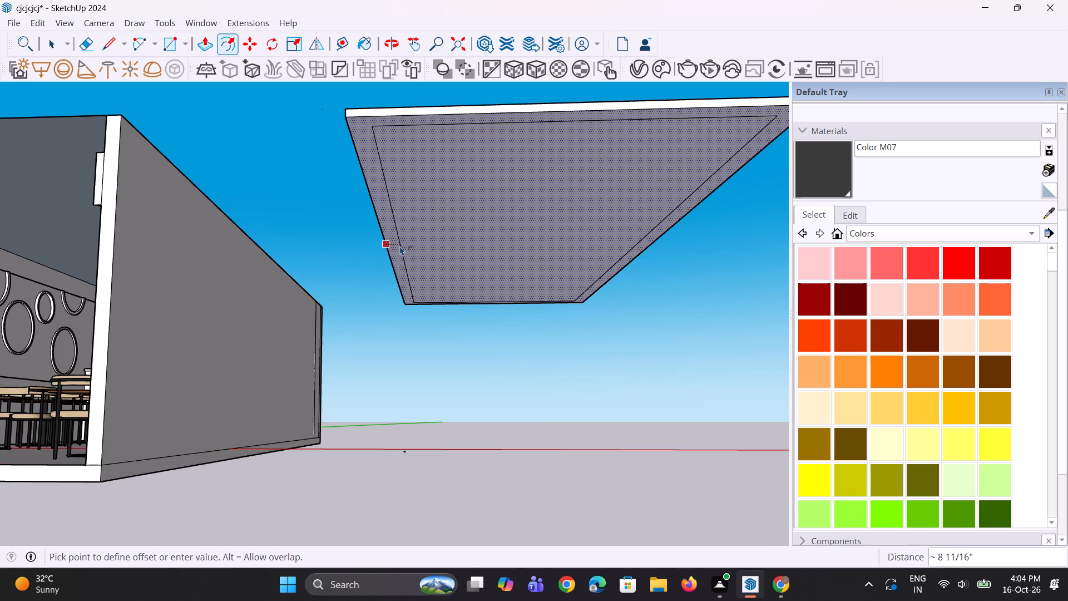
left_click(400, 246)
middle_click_drag(398, 241, 380, 193)
scroll(383, 262, "down", 4)
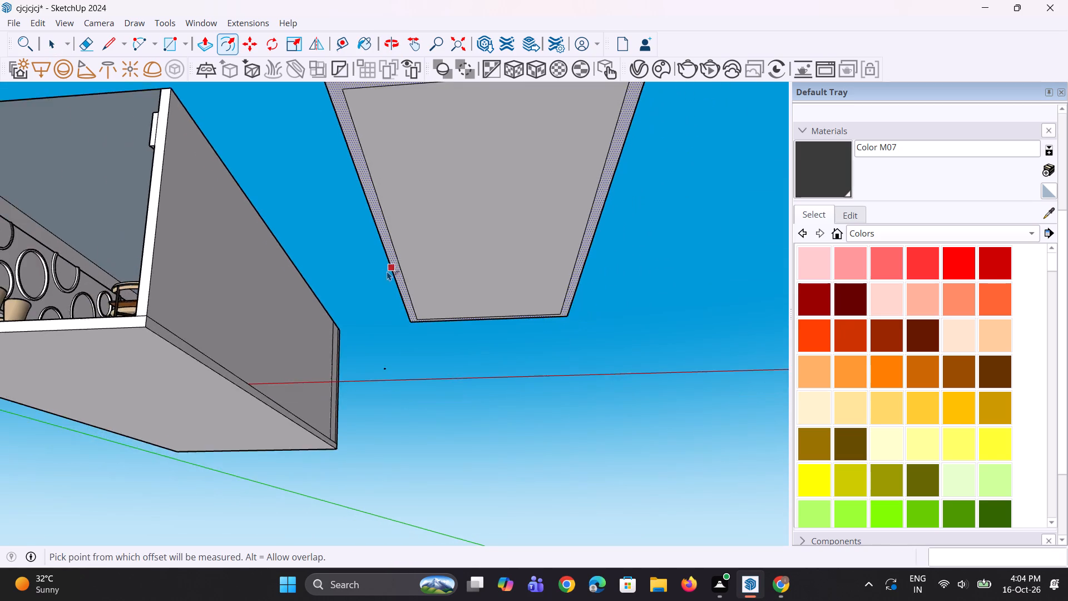
scroll(387, 271, "down", 6)
key("space")
key("space")
left_click(471, 404)
Move the front line of the inset outline forward onto the slab's front edge.
scroll(417, 137, "up", 6)
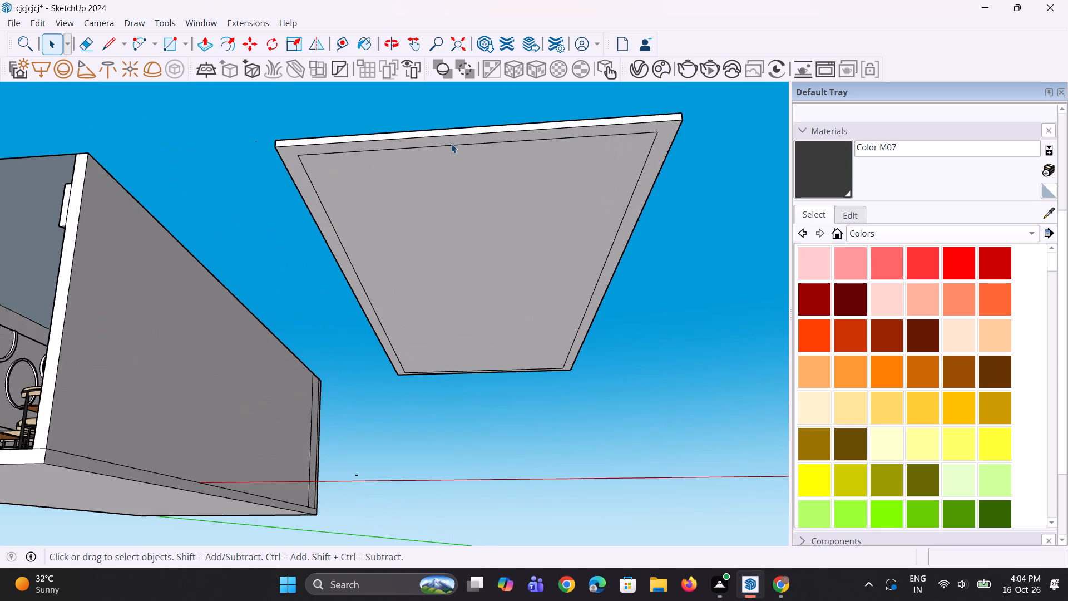
left_click(454, 146)
scroll(619, 111, "up", 4)
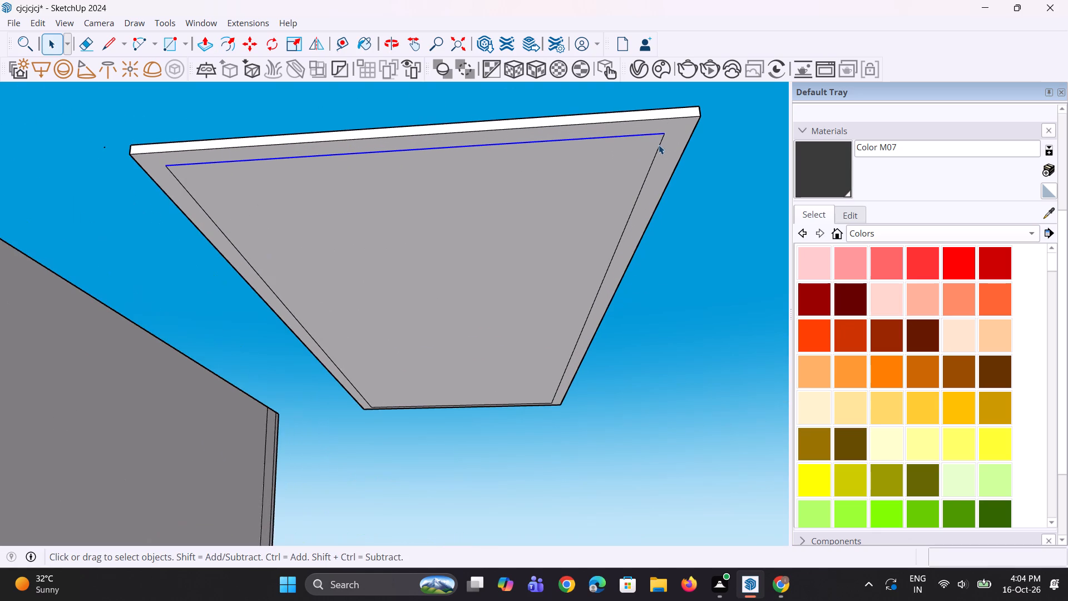
key("m")
left_click(664, 138)
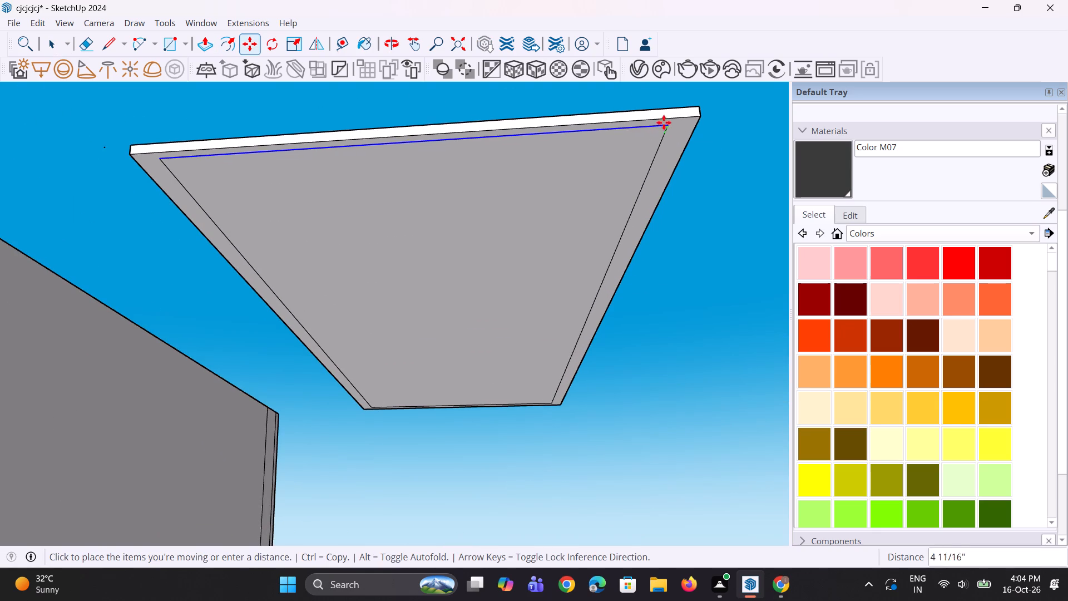
left_click(665, 117)
scroll(629, 173, "down", 4)
middle_click_drag(620, 199, 205, 93)
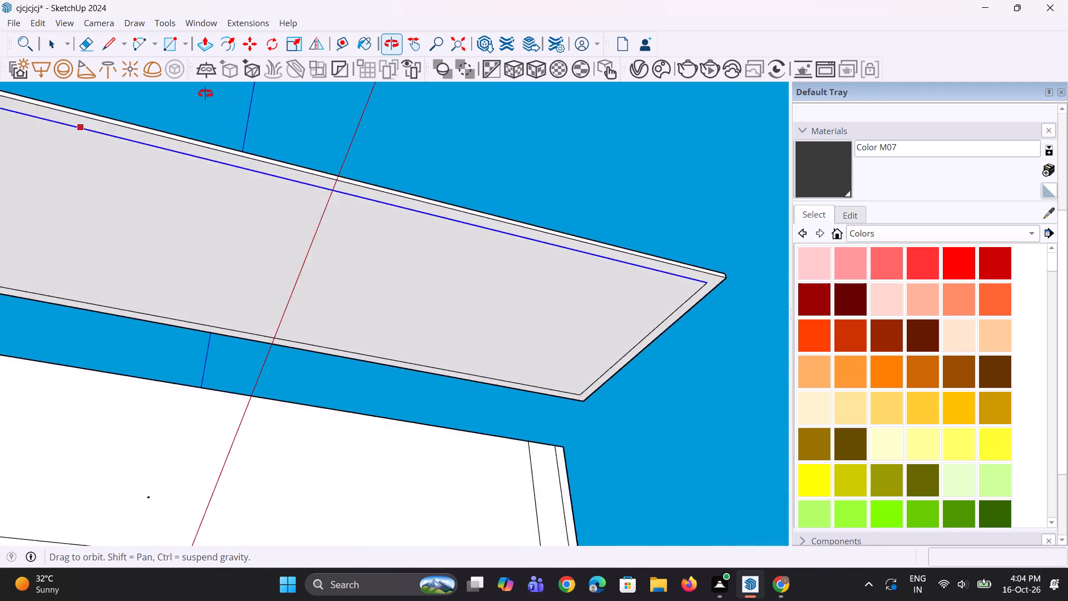
middle_click_drag(205, 93, 108, 112)
key("space")
key("space")
left_click(760, 224)
Move the rear line of the inset outline back onto the slab's rear edge, leaving strips along the two long sides.
scroll(675, 188, "up", 4)
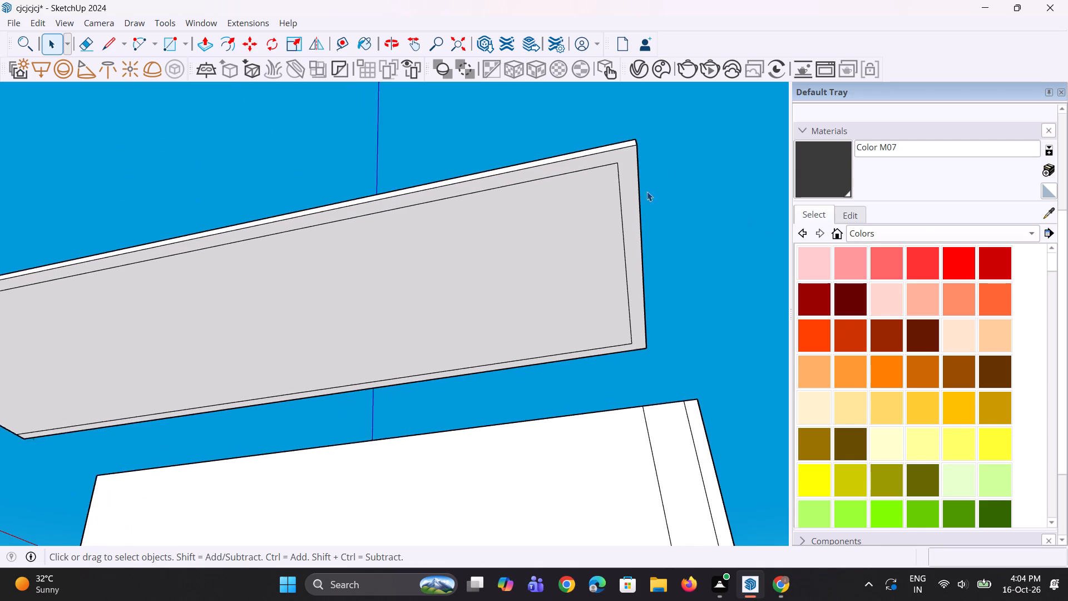
scroll(647, 191, "up", 2)
left_click(611, 195)
left_click(615, 195)
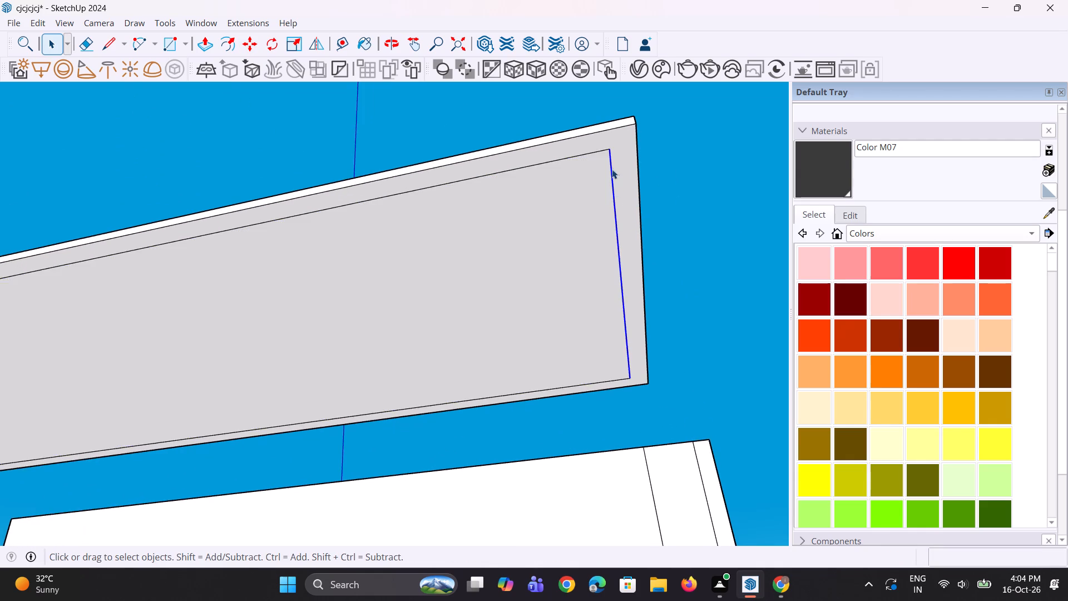
scroll(612, 167, "up", 3)
key("m")
left_click(611, 148)
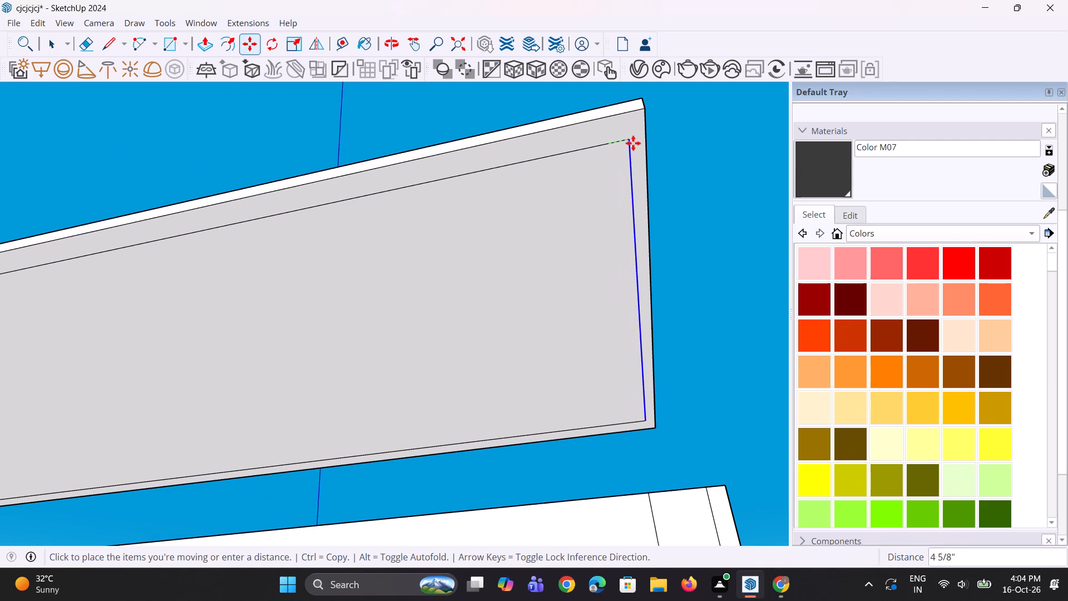
left_click(646, 141)
key("space")
left_click(691, 195)
key("space")
scroll(530, 226, "down", 7)
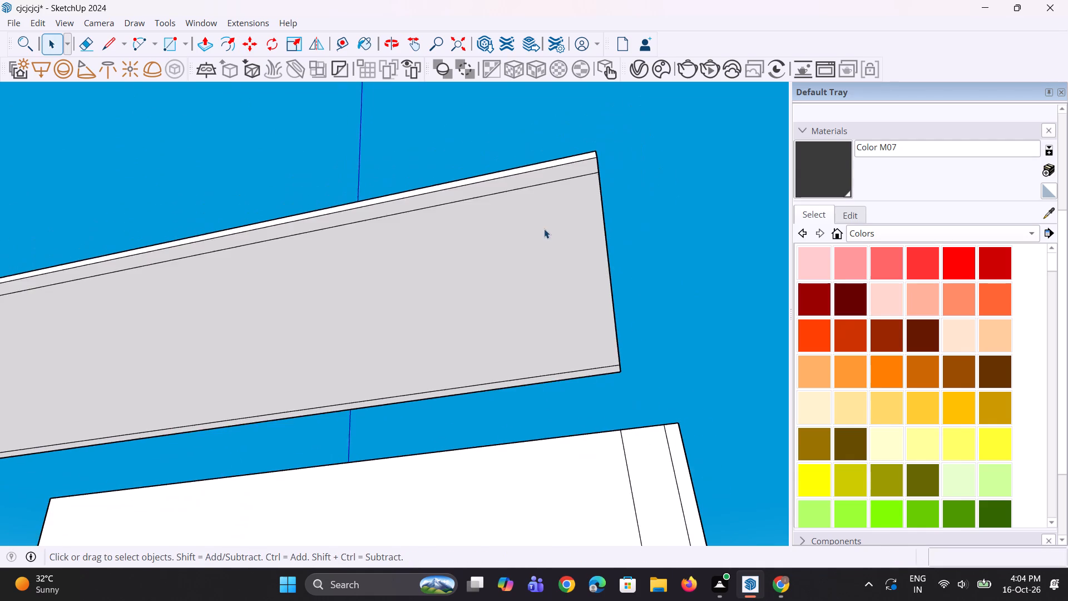
scroll(544, 229, "down", 3)
Examine the ceiling slab and its two side strips beside the café from above and below.
middle_click_drag(416, 252, 762, 327)
scroll(481, 281, "down", 5)
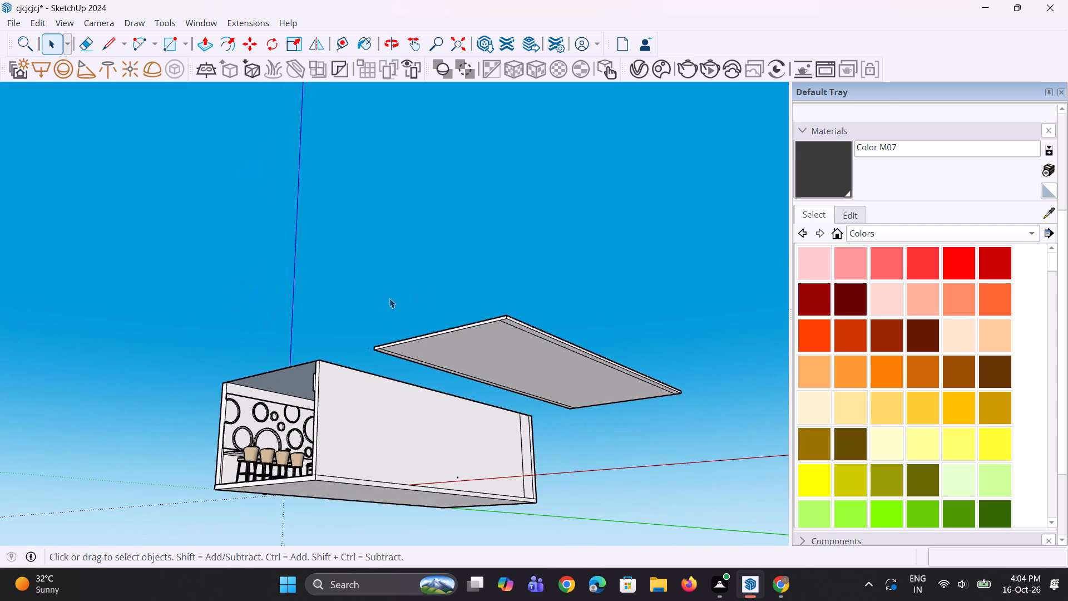
middle_click_drag(389, 300, 592, 396)
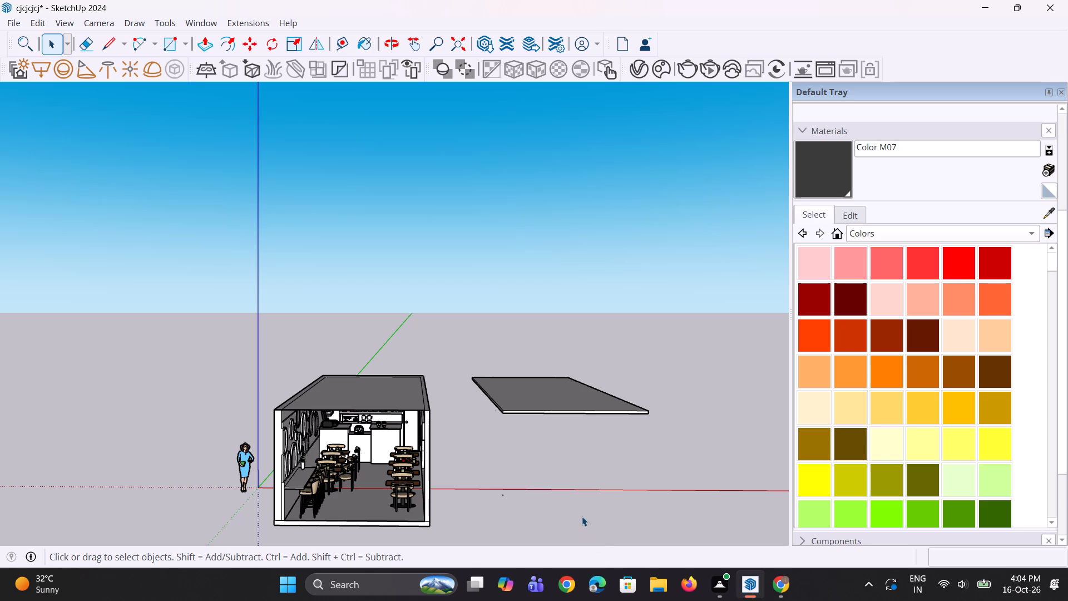
scroll(584, 505, "down", 2)
middle_click_drag(558, 475, 511, 327)
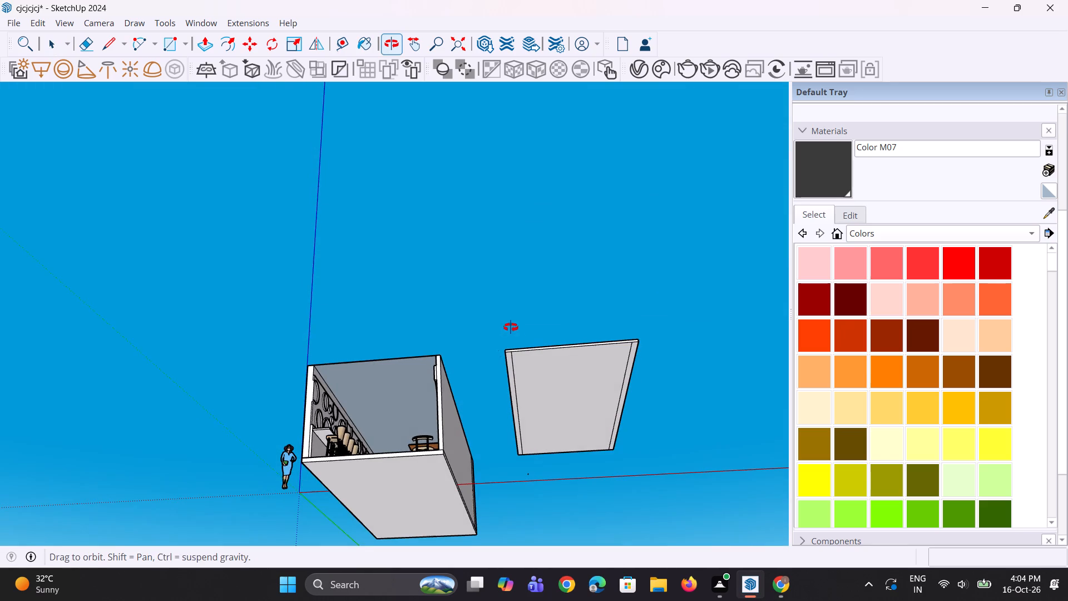
middle_click_drag(511, 327, 510, 329)
type("bv")
type("bv")
key("space")
key("space")
left_click(527, 316)
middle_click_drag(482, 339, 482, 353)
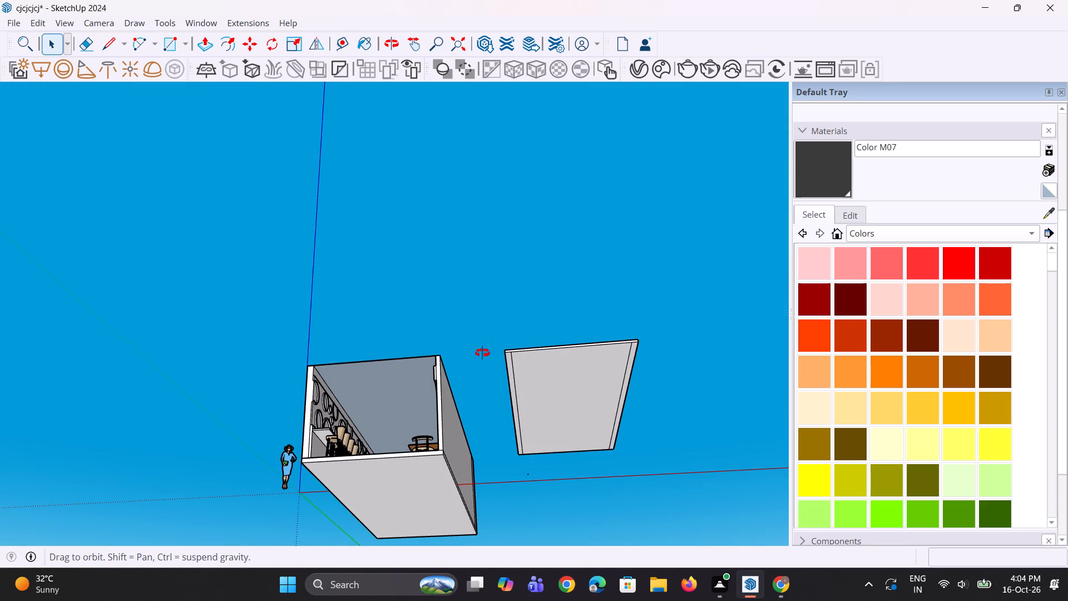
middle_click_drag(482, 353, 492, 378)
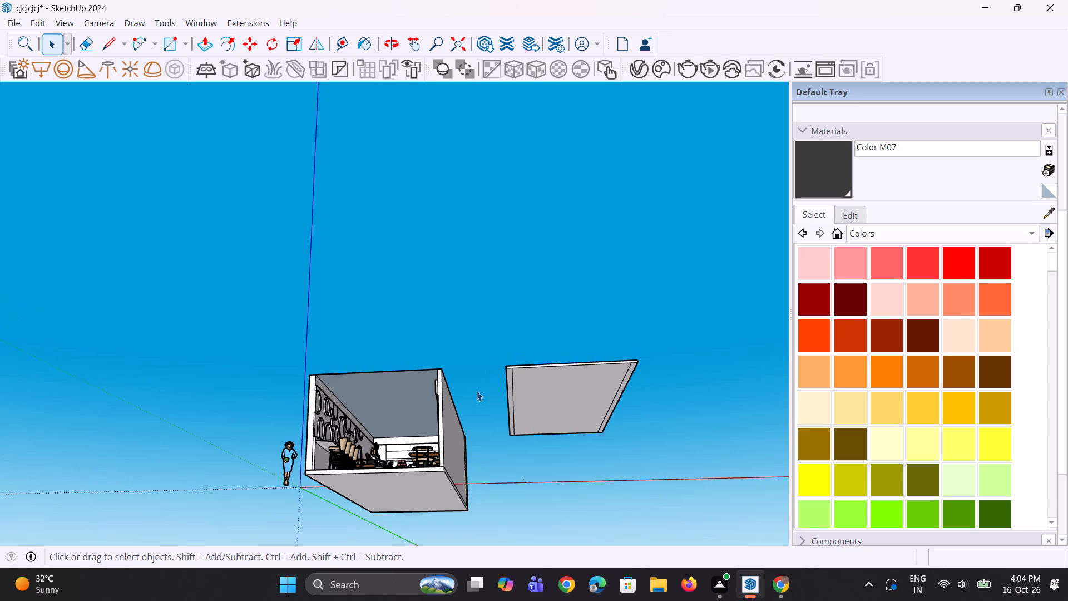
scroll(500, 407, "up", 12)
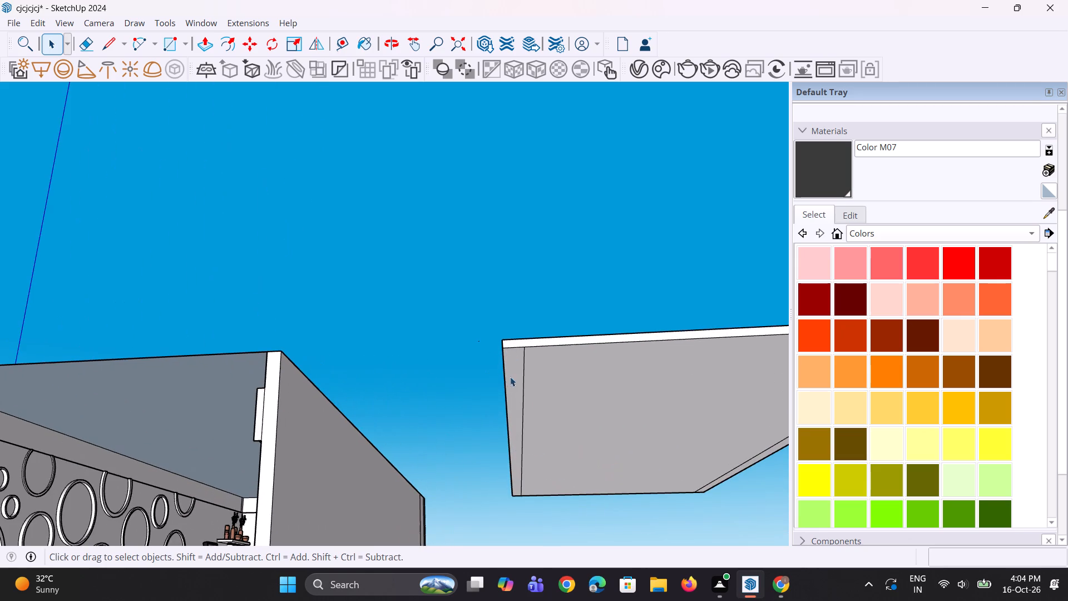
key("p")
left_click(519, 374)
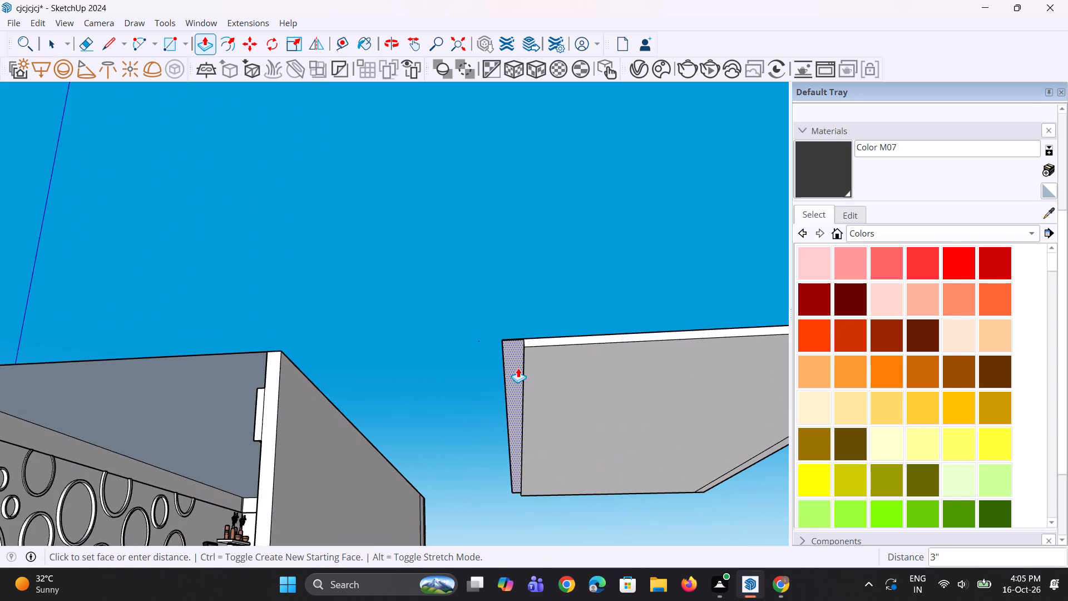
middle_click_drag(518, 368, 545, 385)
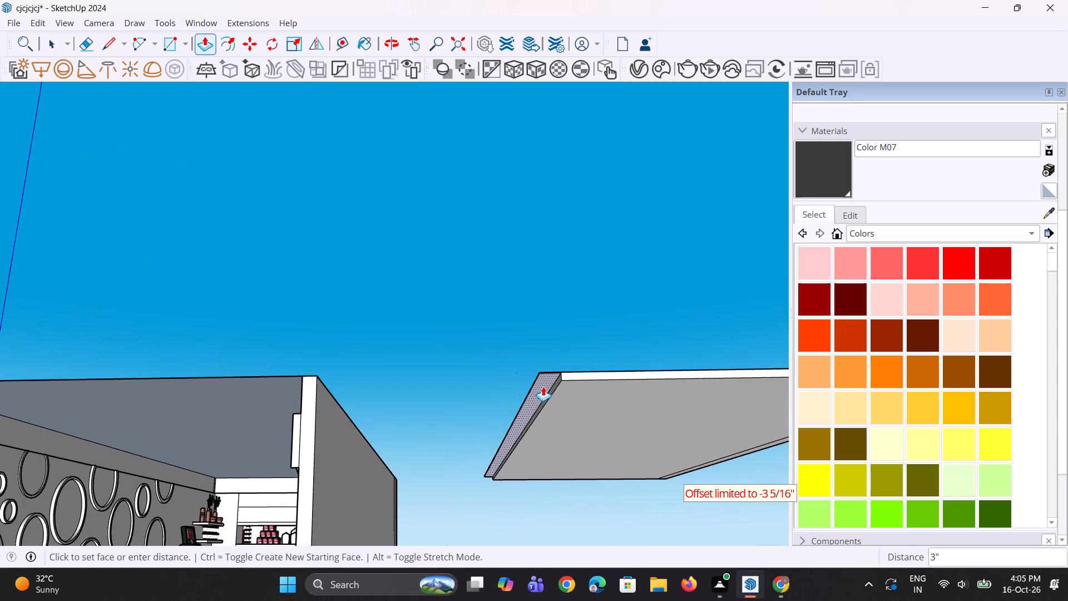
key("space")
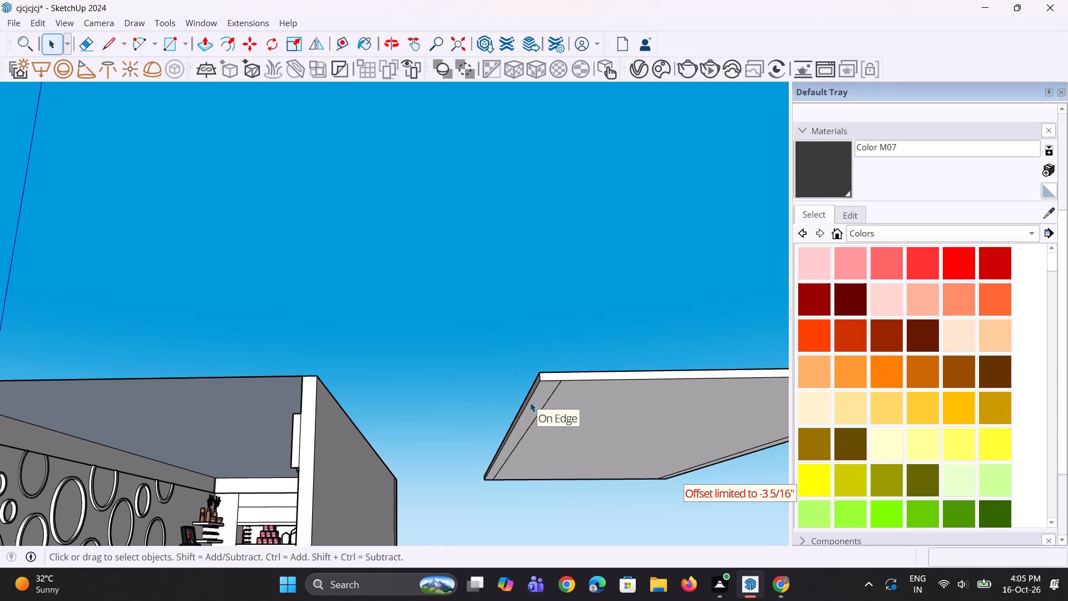
Push the strip along the slab's room-facing long side up into the underside by about 1 9/16".
scroll(531, 402, "up", 2)
key("p")
scroll(538, 392, "up", 1)
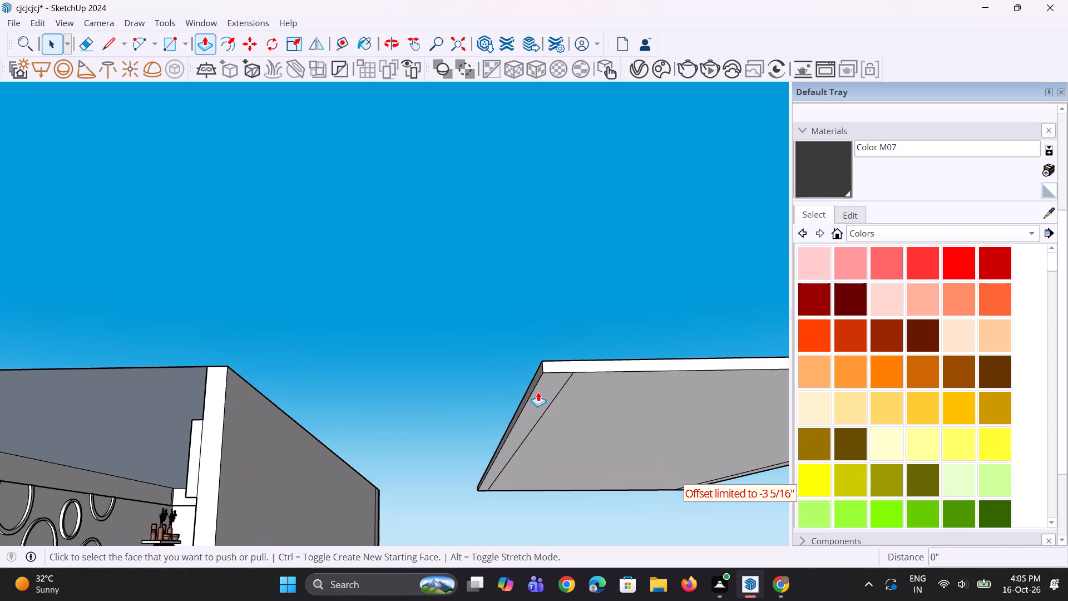
scroll(538, 392, "up", 1)
left_click(540, 392)
left_click(542, 387)
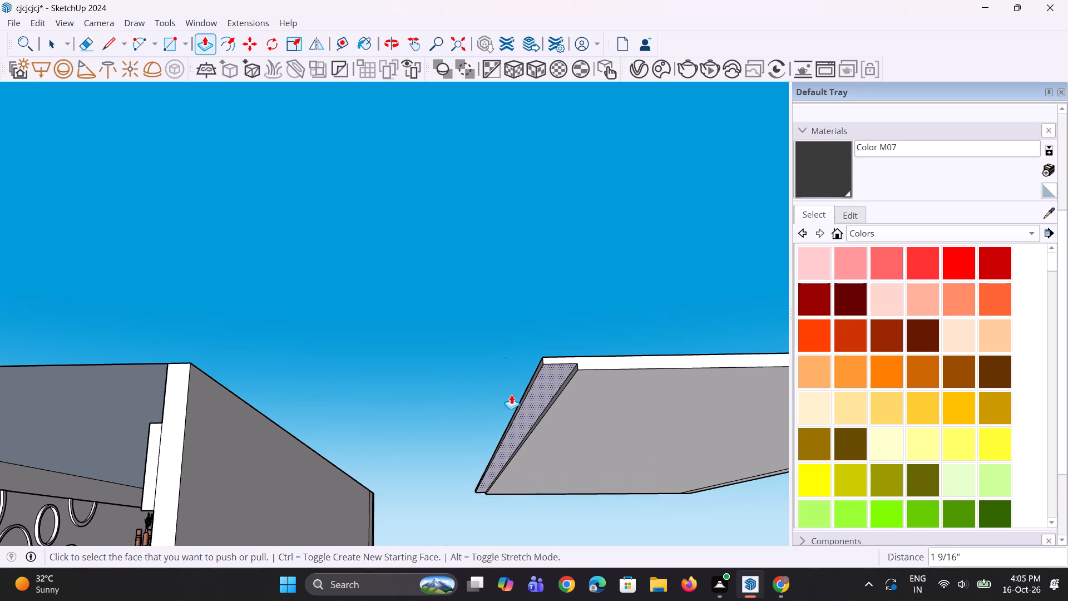
Recess the strip along the slab's opposite long side by the same 1 9/16" distance.
scroll(419, 402, "down", 10)
middle_click_drag(581, 436, 561, 432)
scroll(563, 396, "up", 4)
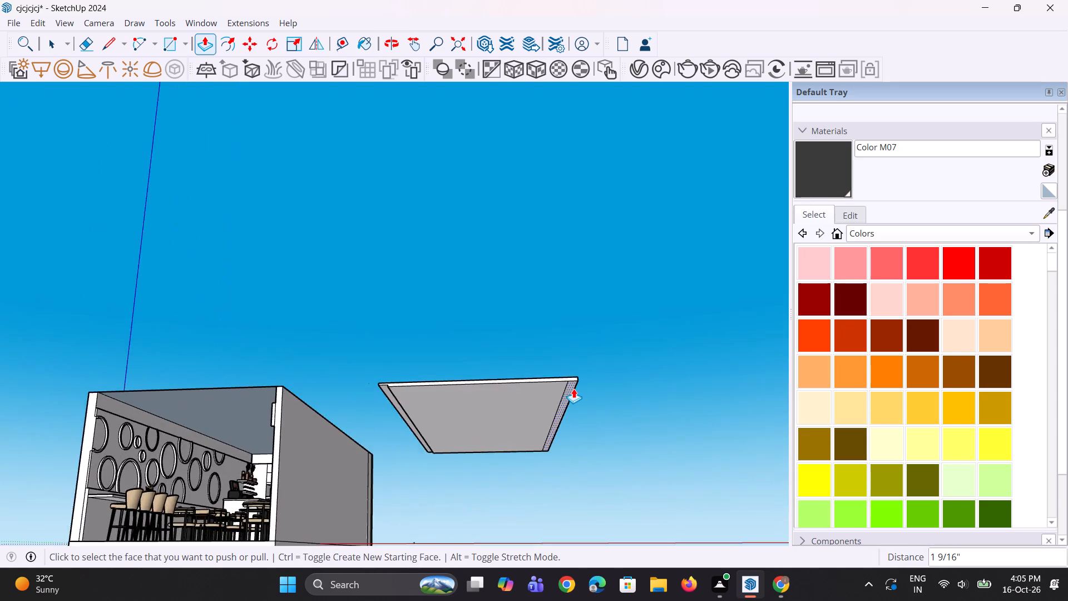
scroll(573, 388, "up", 3)
double_click(573, 388)
key("space")
key("space")
left_click(615, 430)
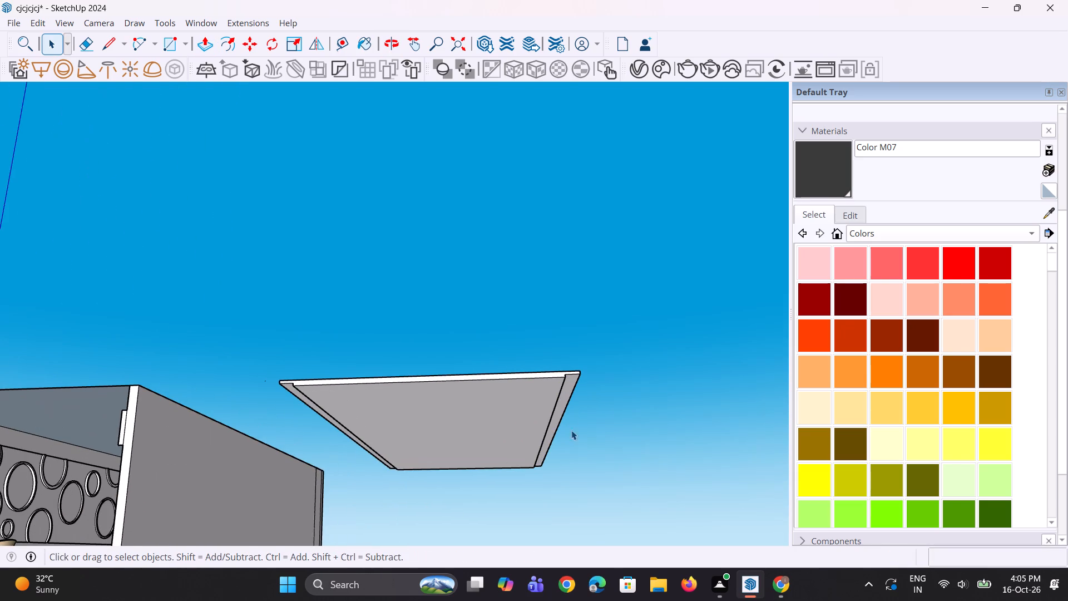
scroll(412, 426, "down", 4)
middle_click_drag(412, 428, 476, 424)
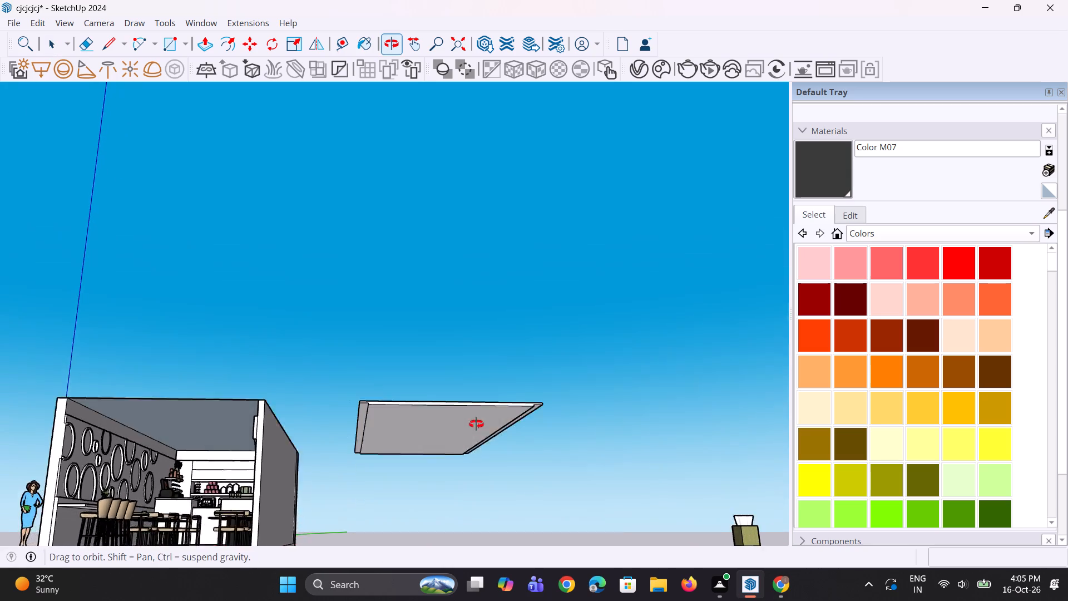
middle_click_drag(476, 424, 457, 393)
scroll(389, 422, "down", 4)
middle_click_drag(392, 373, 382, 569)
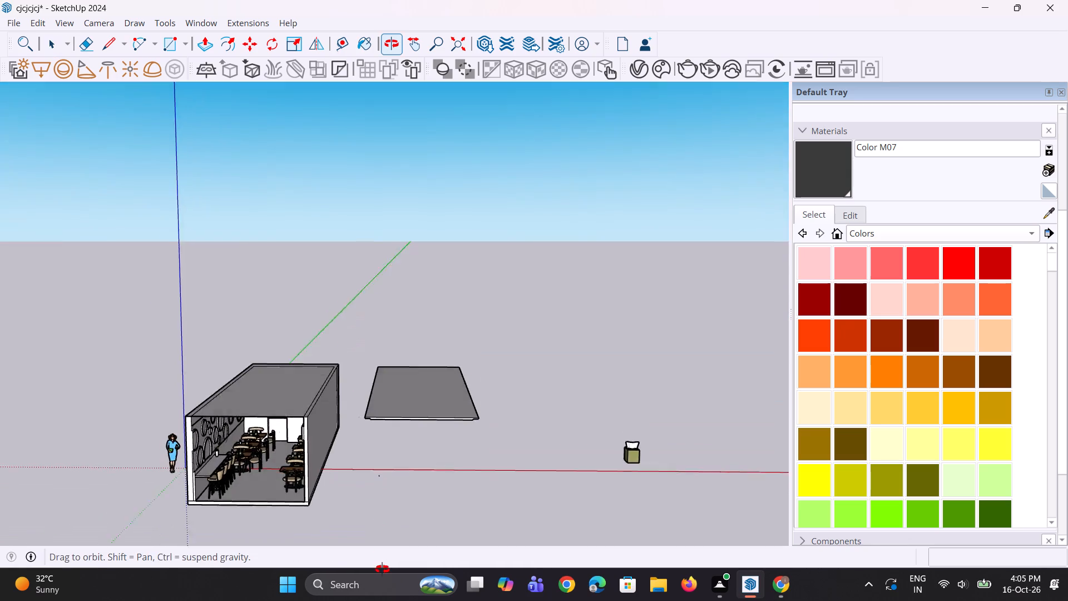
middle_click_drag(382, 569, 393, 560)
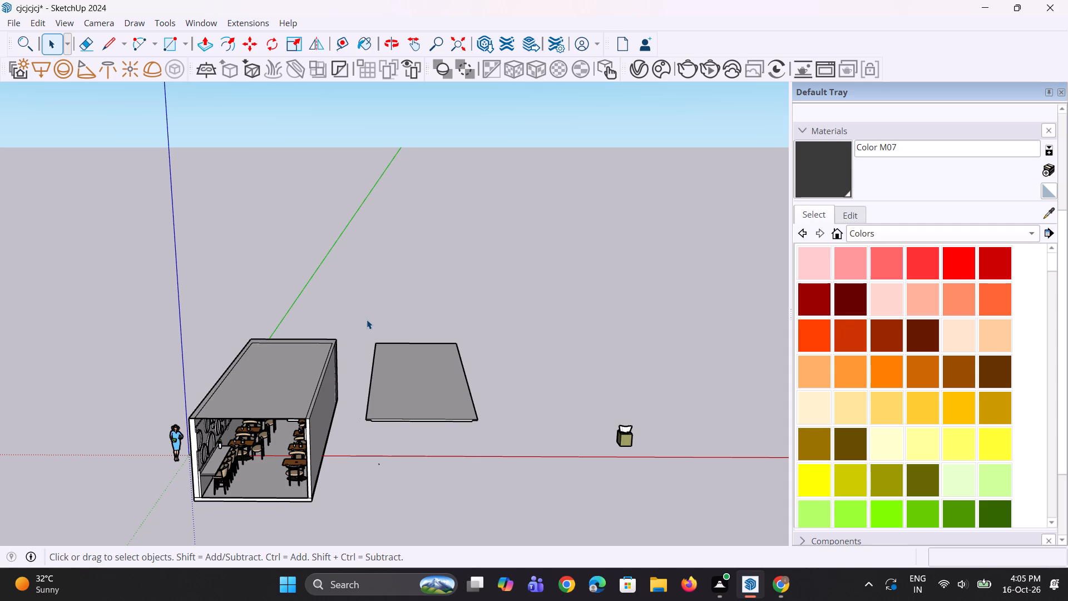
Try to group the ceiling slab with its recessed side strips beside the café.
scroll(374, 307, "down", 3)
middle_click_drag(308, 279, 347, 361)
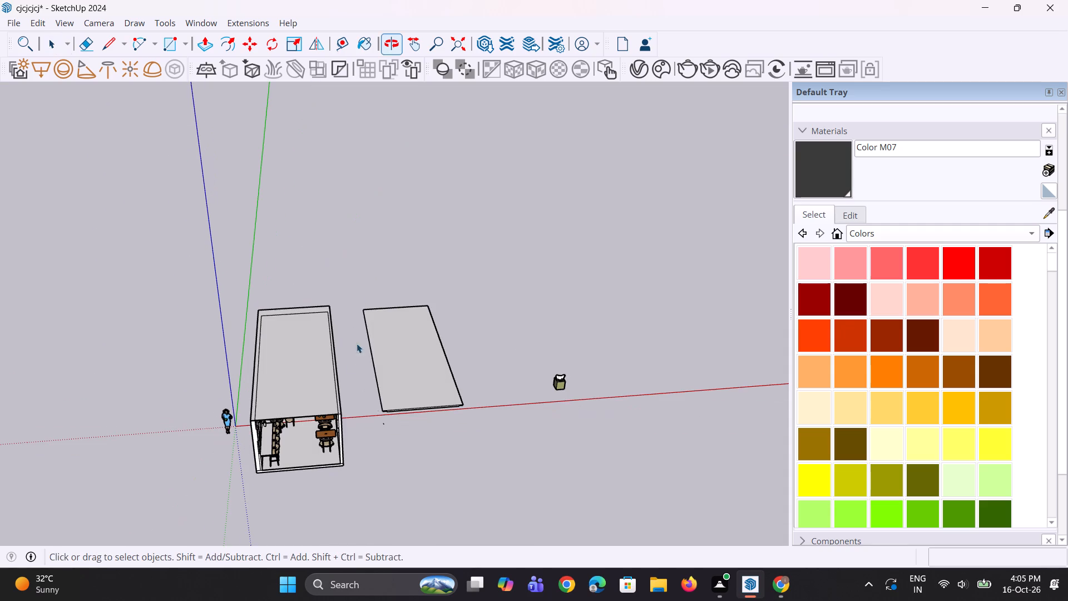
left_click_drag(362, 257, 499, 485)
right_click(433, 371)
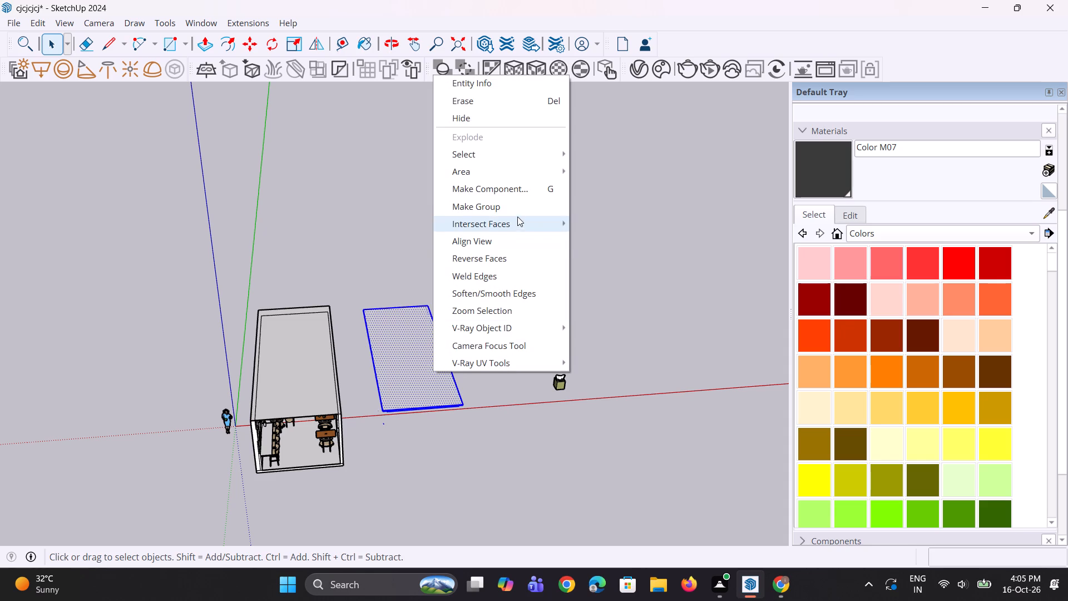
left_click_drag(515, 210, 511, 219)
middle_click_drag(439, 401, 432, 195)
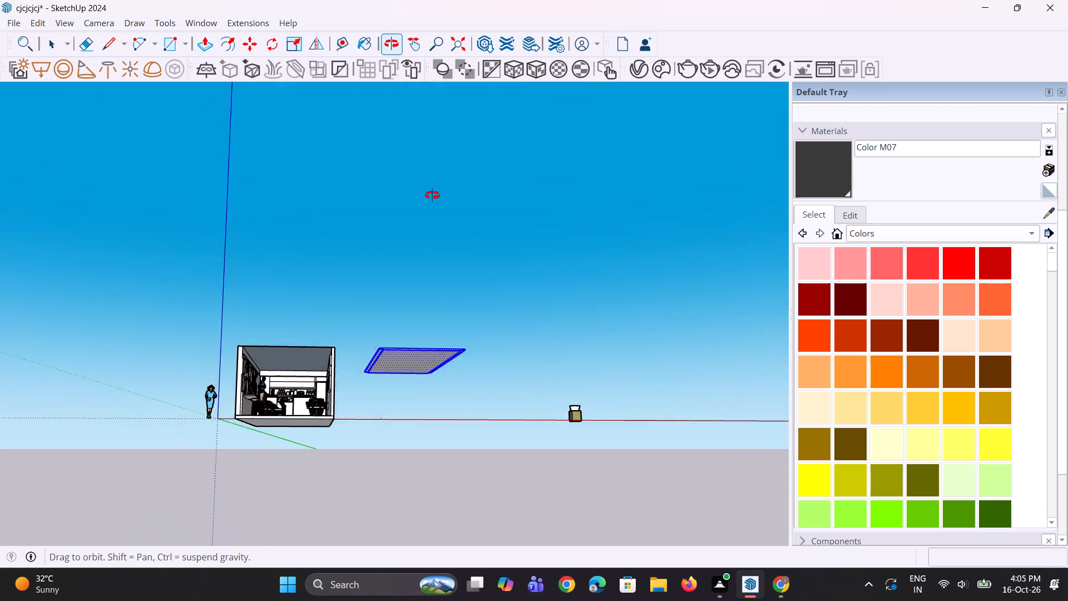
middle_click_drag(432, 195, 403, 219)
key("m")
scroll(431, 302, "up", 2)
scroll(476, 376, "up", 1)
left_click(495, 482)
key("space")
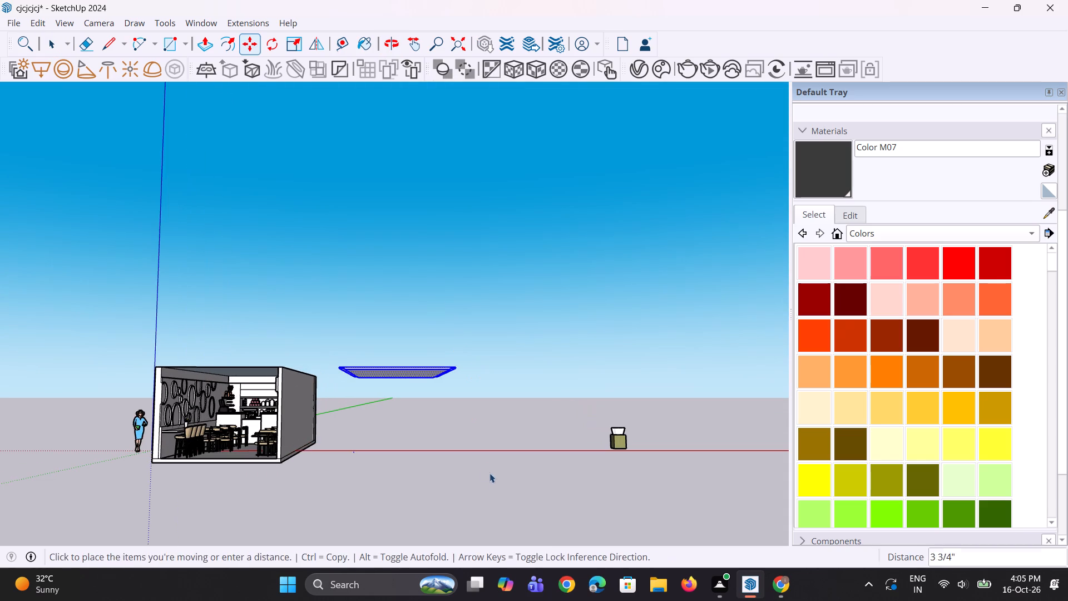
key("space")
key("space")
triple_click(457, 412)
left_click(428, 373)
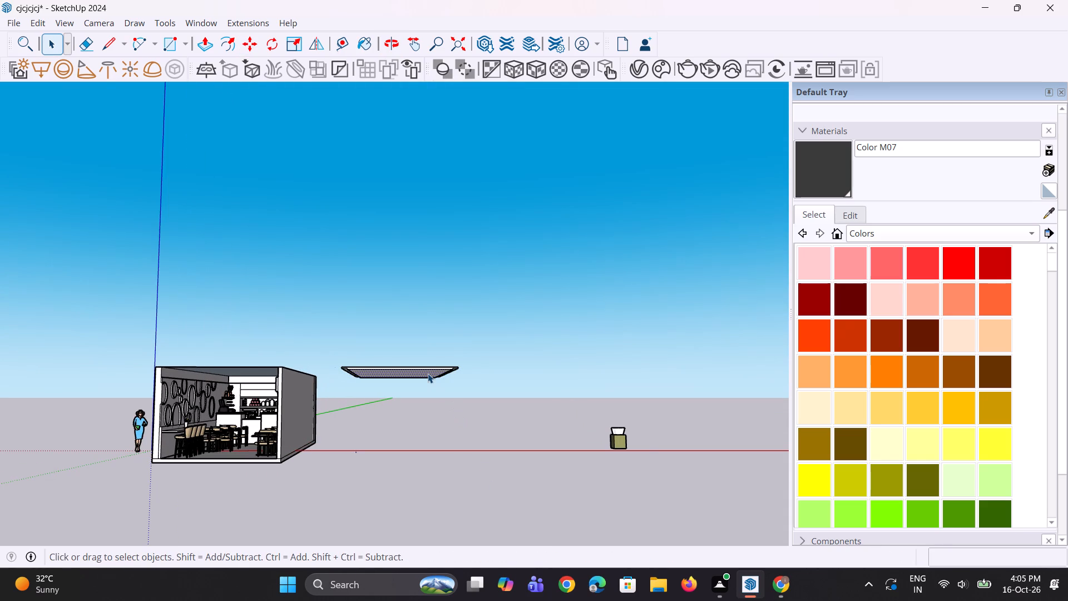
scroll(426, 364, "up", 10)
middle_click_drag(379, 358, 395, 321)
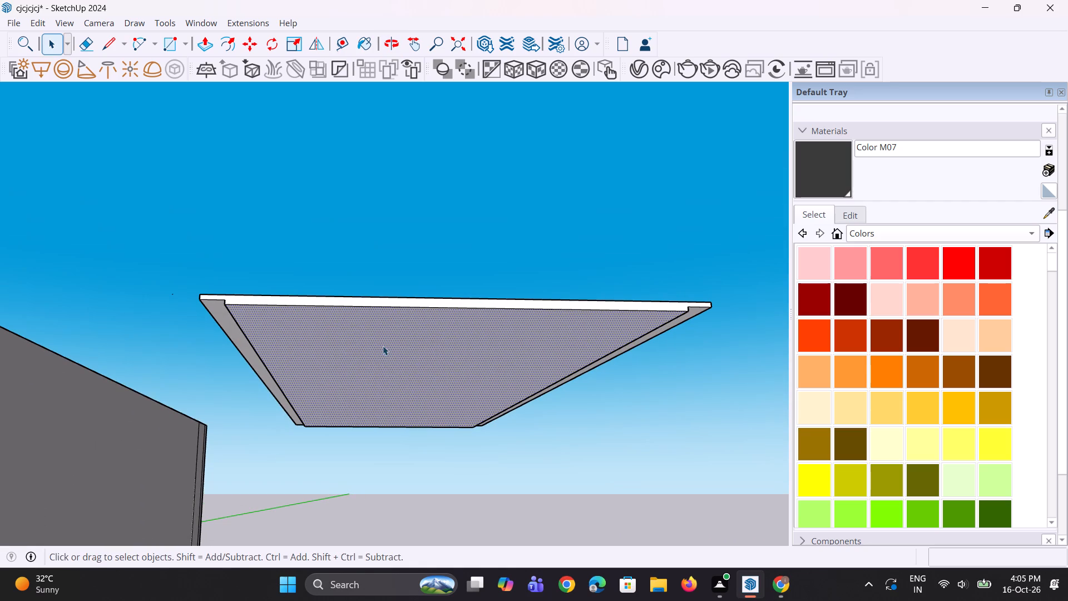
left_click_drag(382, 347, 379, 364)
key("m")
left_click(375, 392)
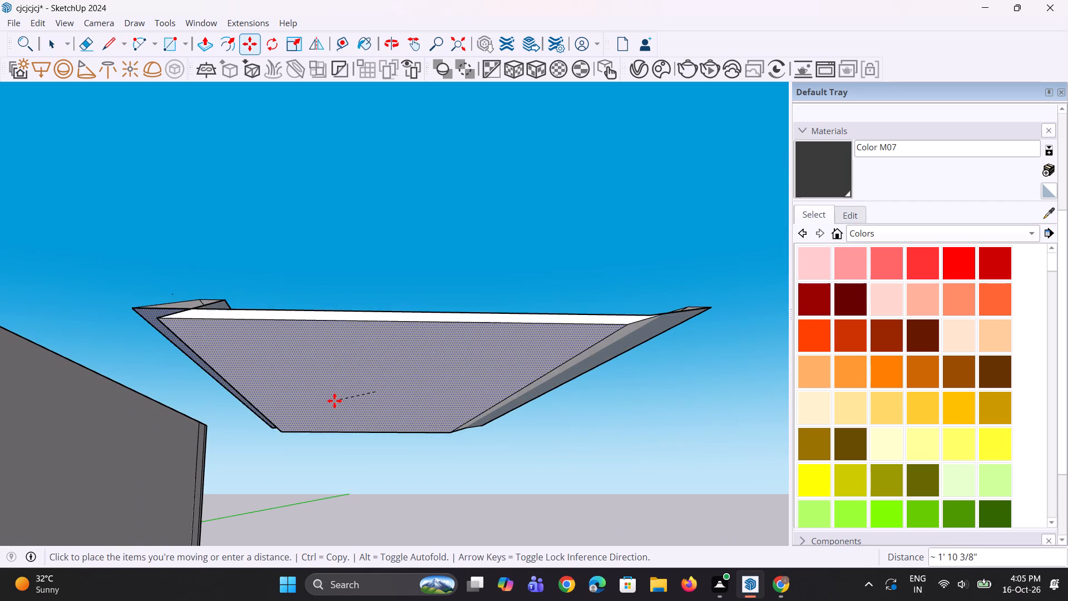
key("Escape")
Select the whole ceiling slab with both recessed side strips and make it a group.
scroll(357, 411, "down", 5)
middle_click_drag(357, 407, 357, 401)
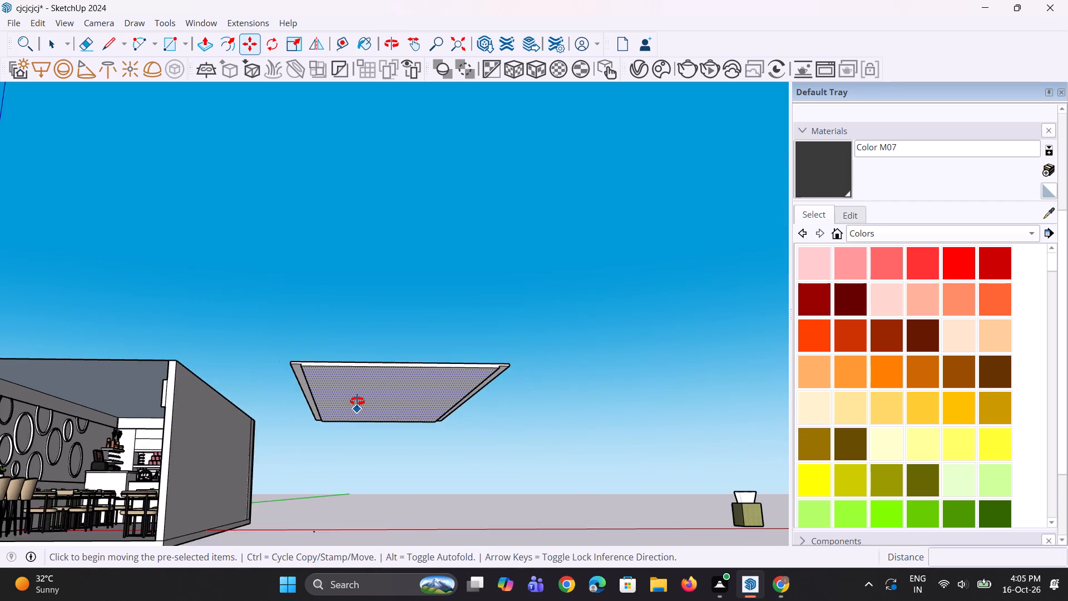
middle_click_drag(357, 401, 360, 378)
key("space")
key("space")
left_click_drag(258, 260, 516, 508)
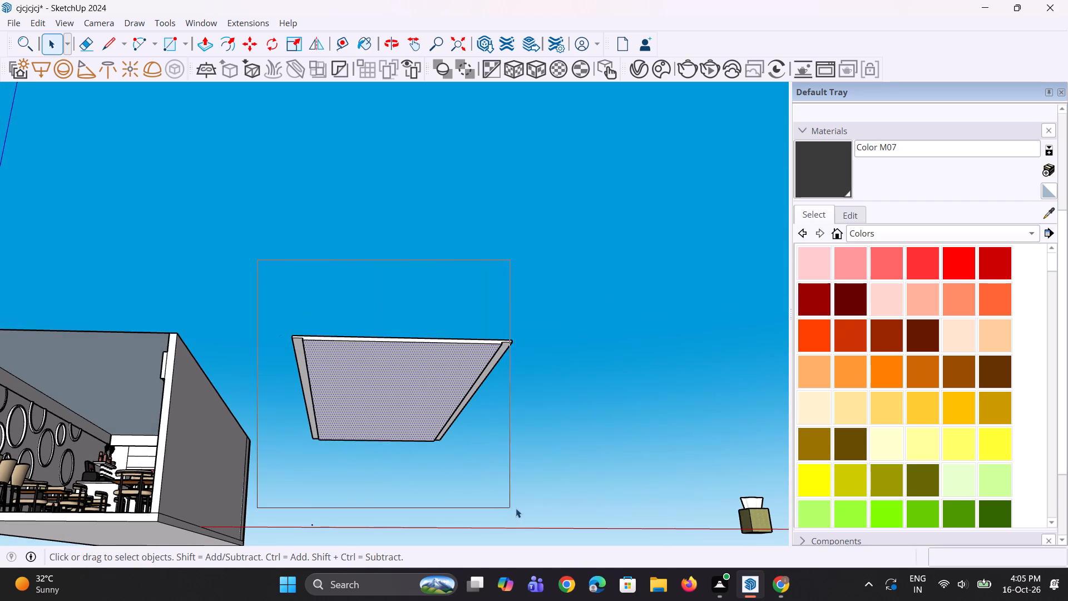
left_click_drag(516, 508, 540, 504)
middle_click_drag(444, 352, 408, 528)
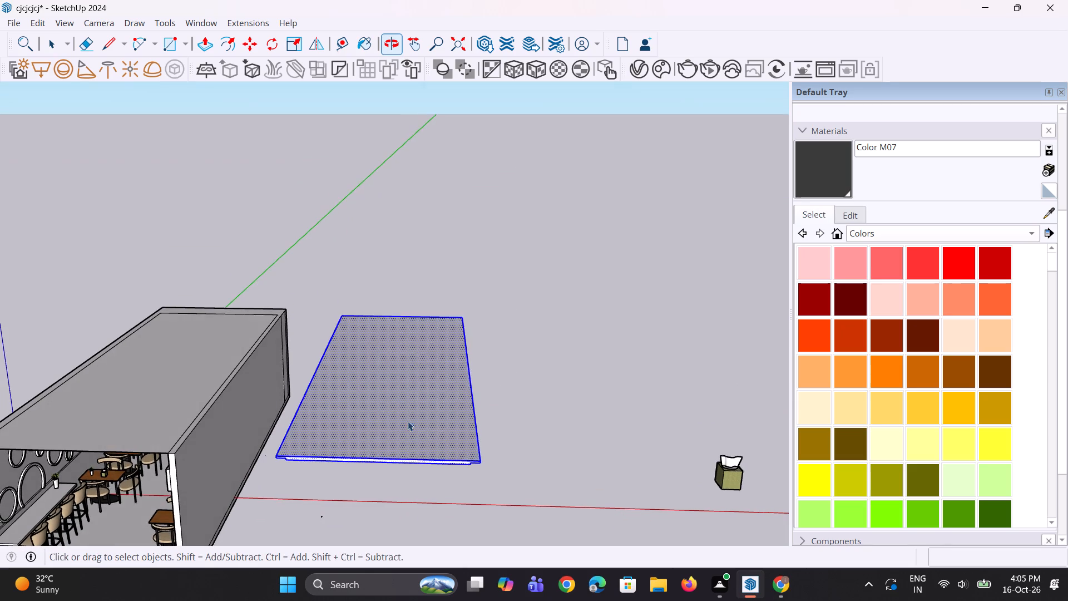
right_click(408, 408)
left_click(471, 245)
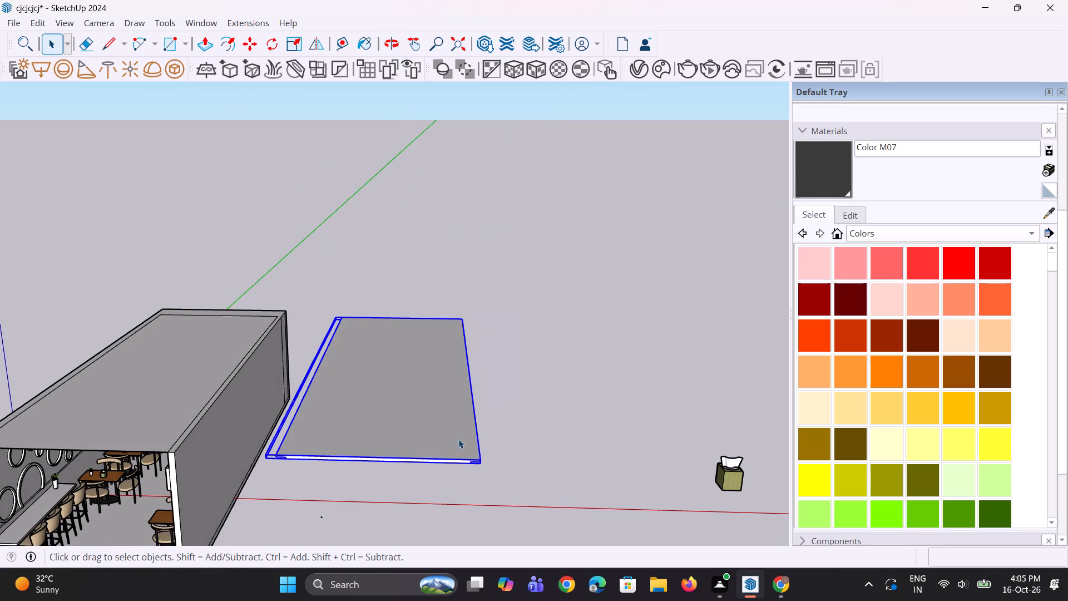
Move the ceiling slab group about 22' 6" into the café, fitting it between the side walls just below the roof.
middle_click_drag(446, 490, 456, 429)
key("m")
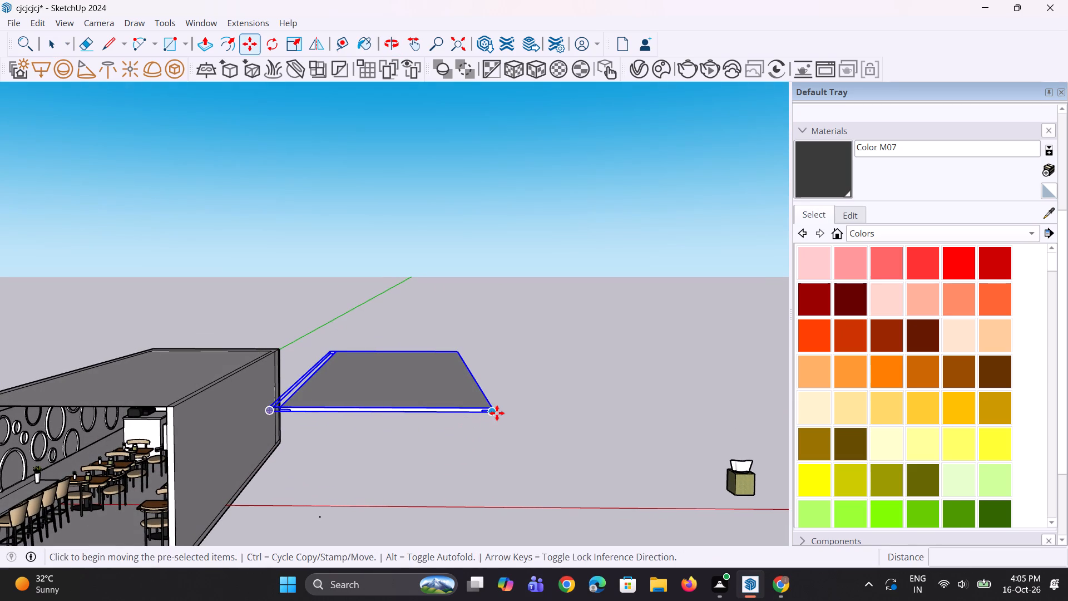
left_click(498, 410)
scroll(176, 436, "up", 3)
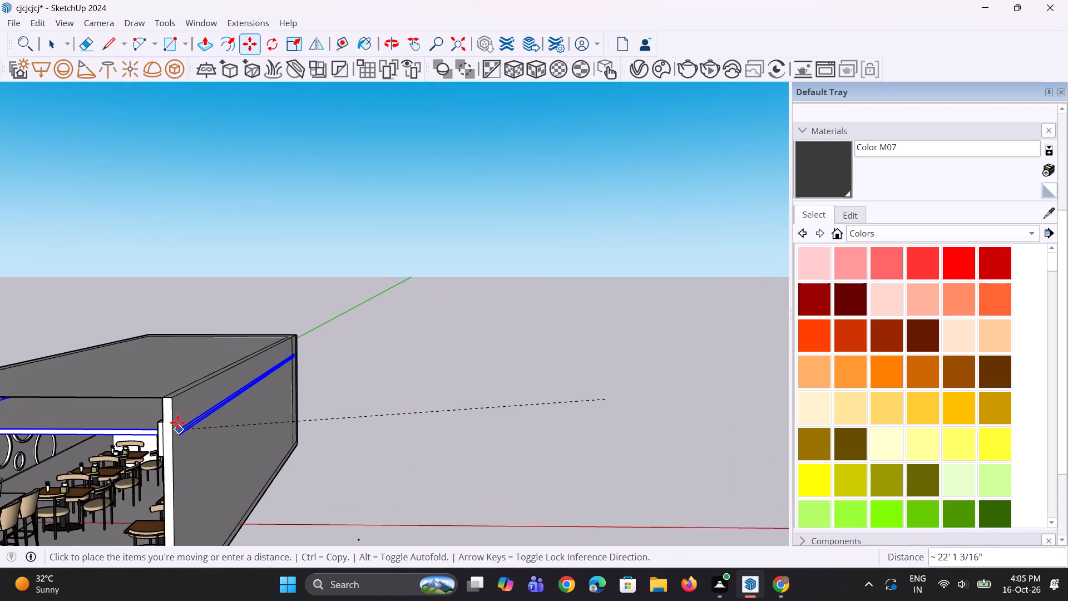
scroll(177, 422, "up", 1)
middle_click_drag(165, 406, 243, 376)
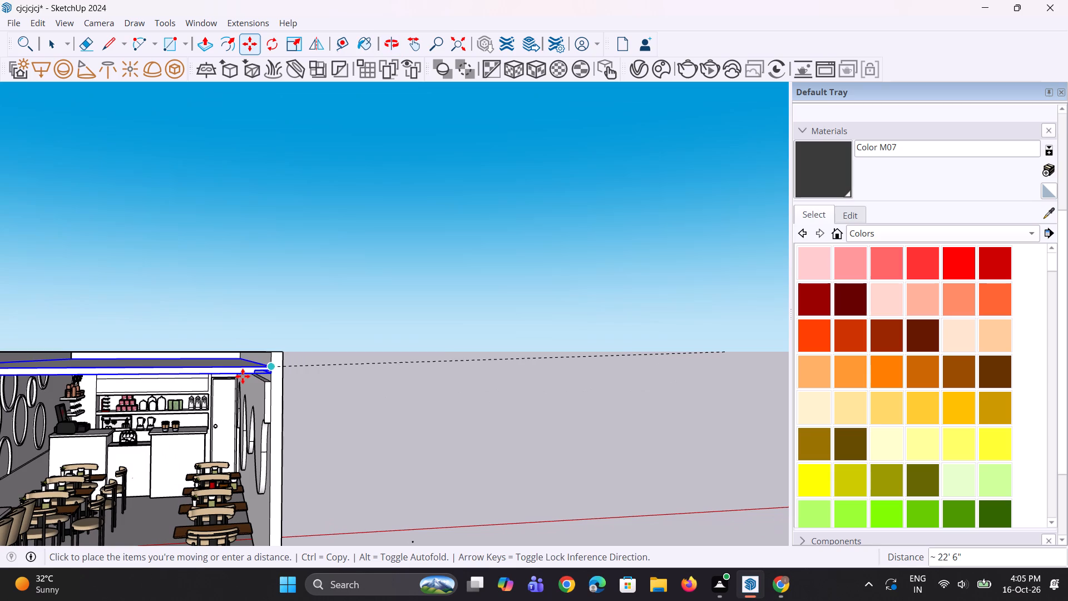
left_click(274, 362)
middle_click_drag(311, 420, 300, 396)
scroll(425, 450, "down", 4)
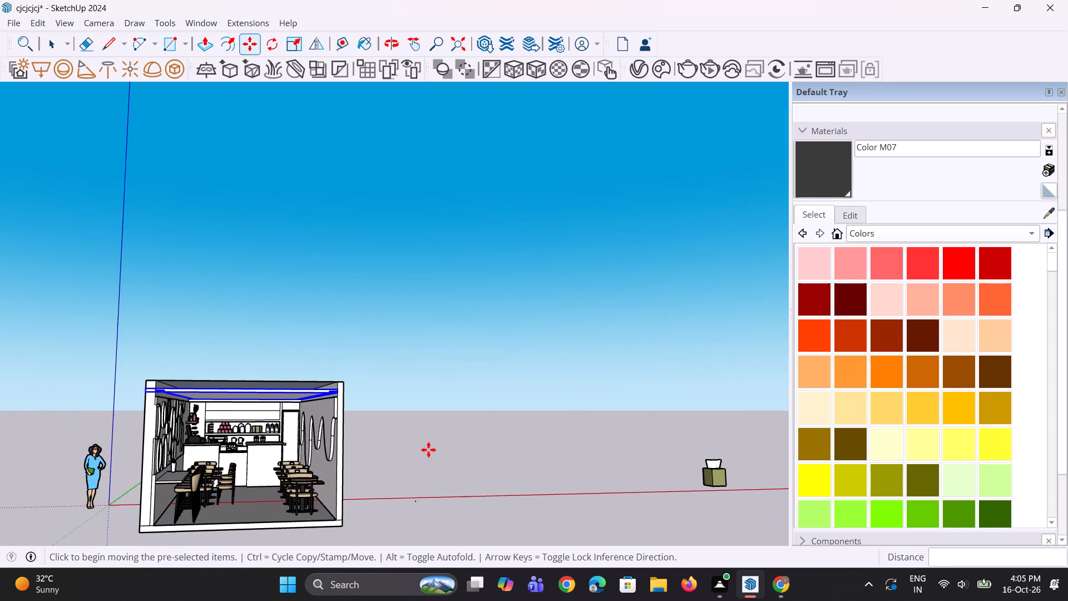
left_click(428, 449)
key("space")
key("space")
triple_click(428, 449)
double_click(379, 440)
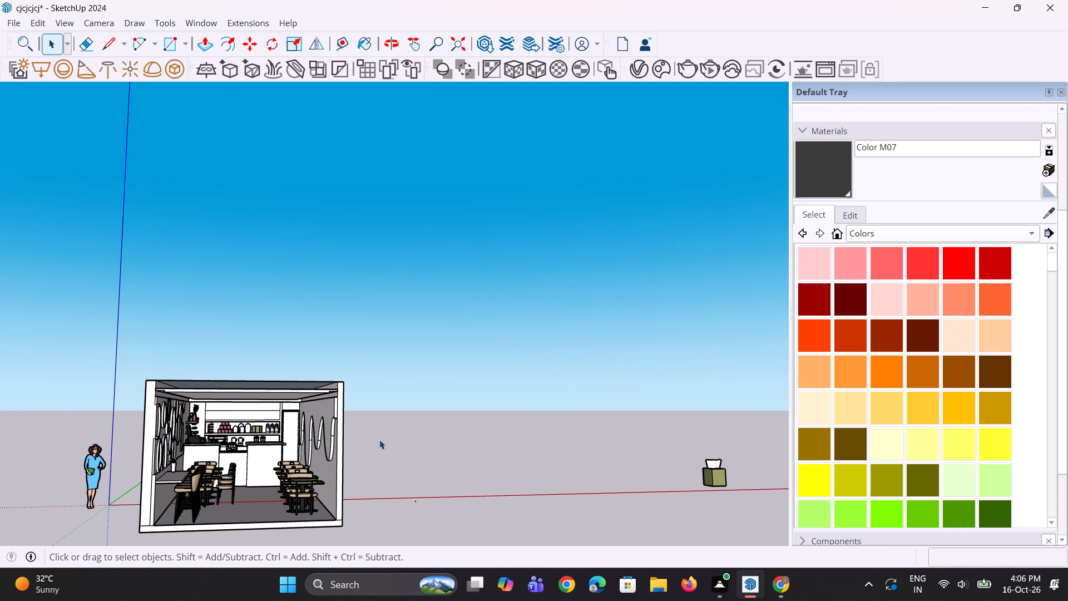
Examine the fitted ceiling slab and its side recesses from inside and in front of the café.
middle_click_drag(353, 425, 322, 427)
scroll(241, 380, "up", 8)
middle_click_drag(244, 416, 247, 401)
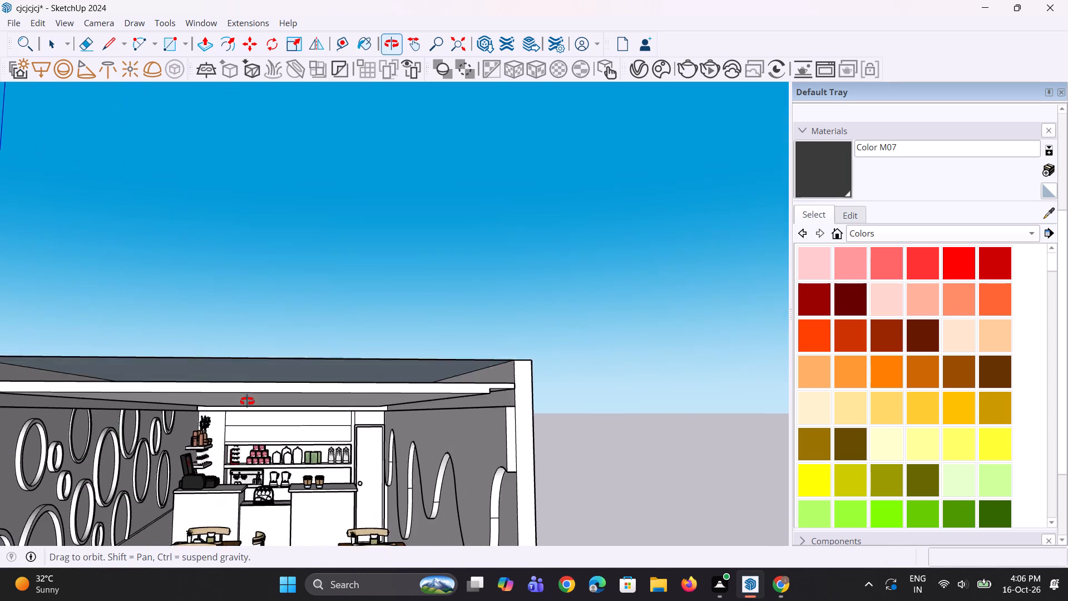
middle_click_drag(247, 401, 245, 345)
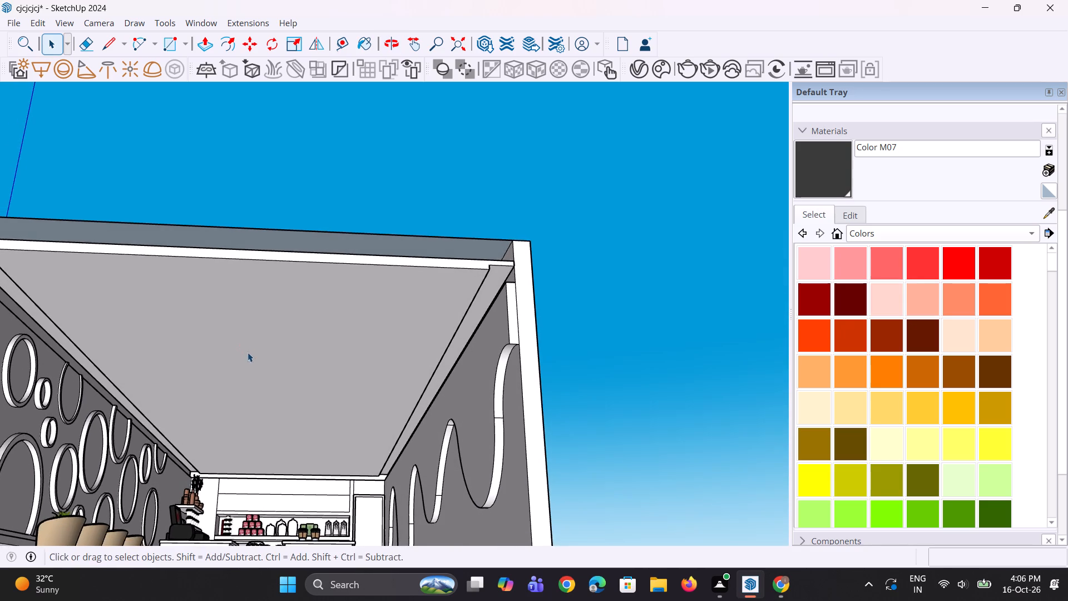
scroll(249, 354, "down", 2)
scroll(217, 430, "up", 4)
scroll(205, 458, "down", 2)
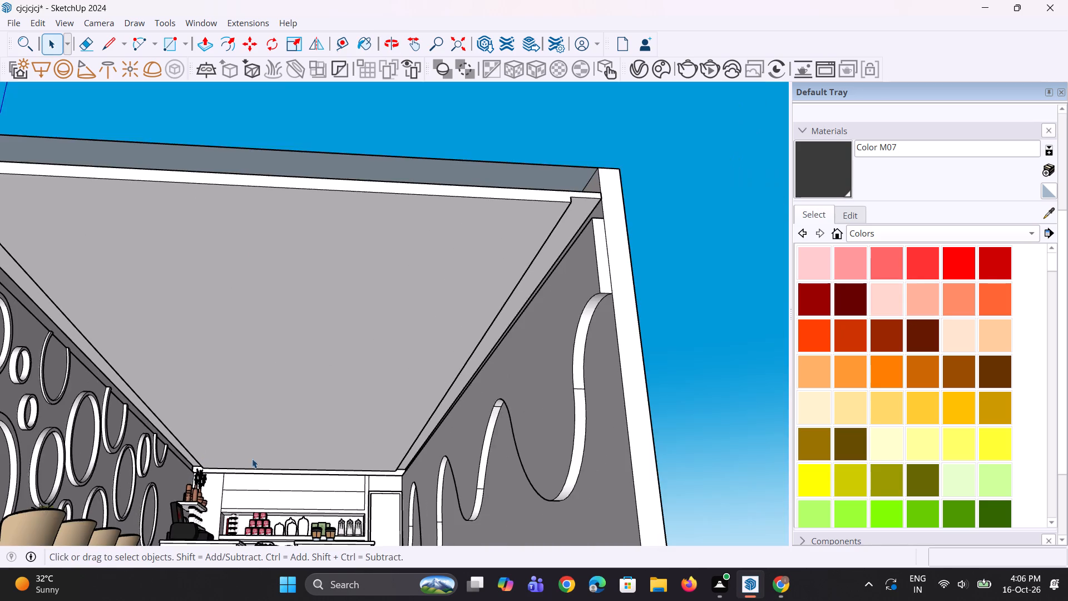
scroll(268, 456, "down", 2)
middle_click_drag(294, 426, 294, 461)
scroll(389, 397, "up", 3)
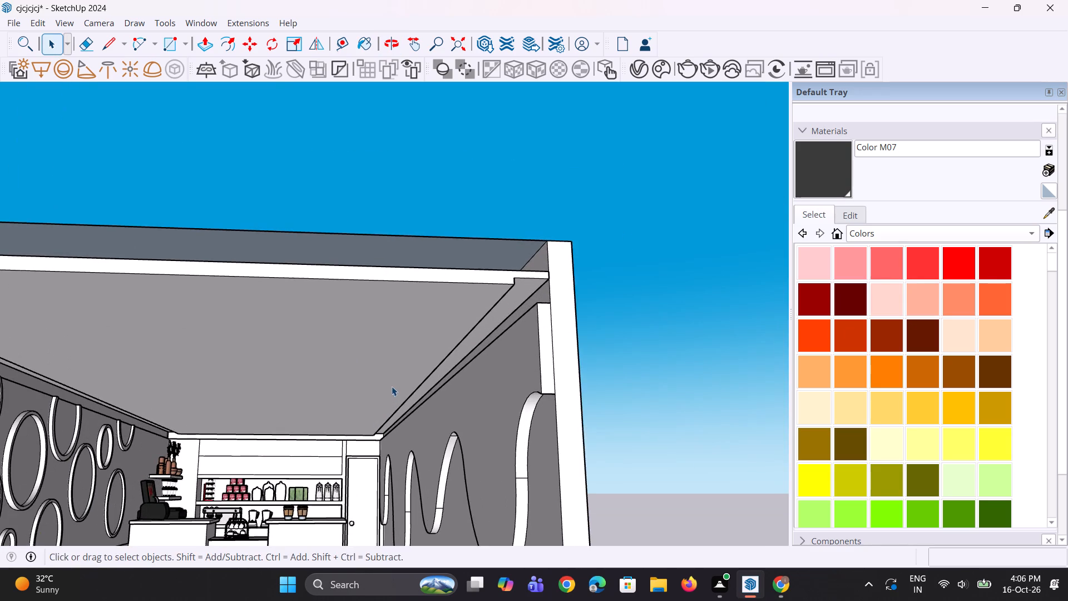
middle_click_drag(392, 386, 387, 407)
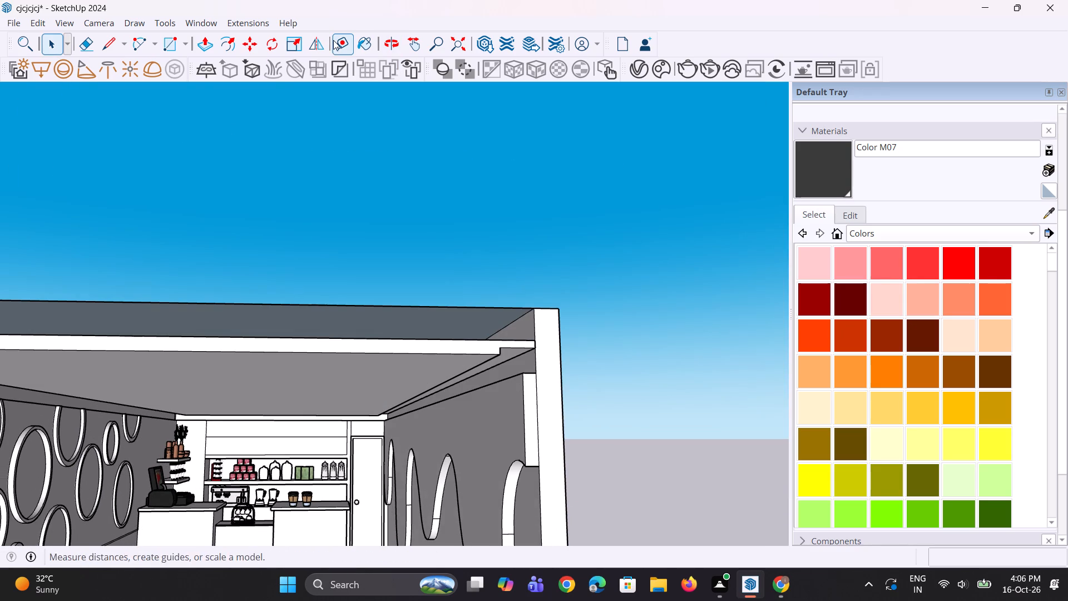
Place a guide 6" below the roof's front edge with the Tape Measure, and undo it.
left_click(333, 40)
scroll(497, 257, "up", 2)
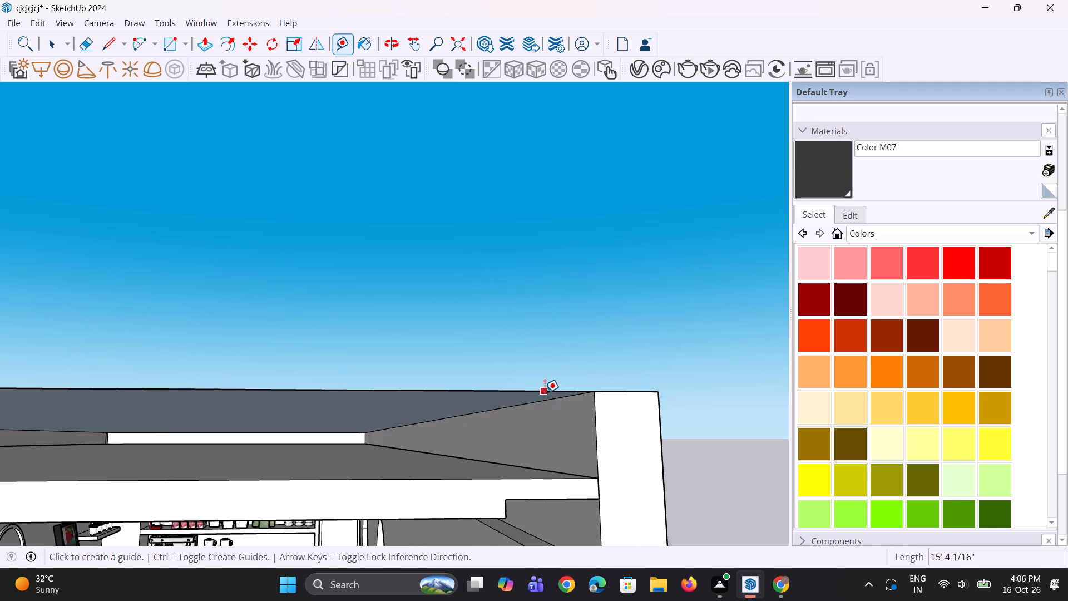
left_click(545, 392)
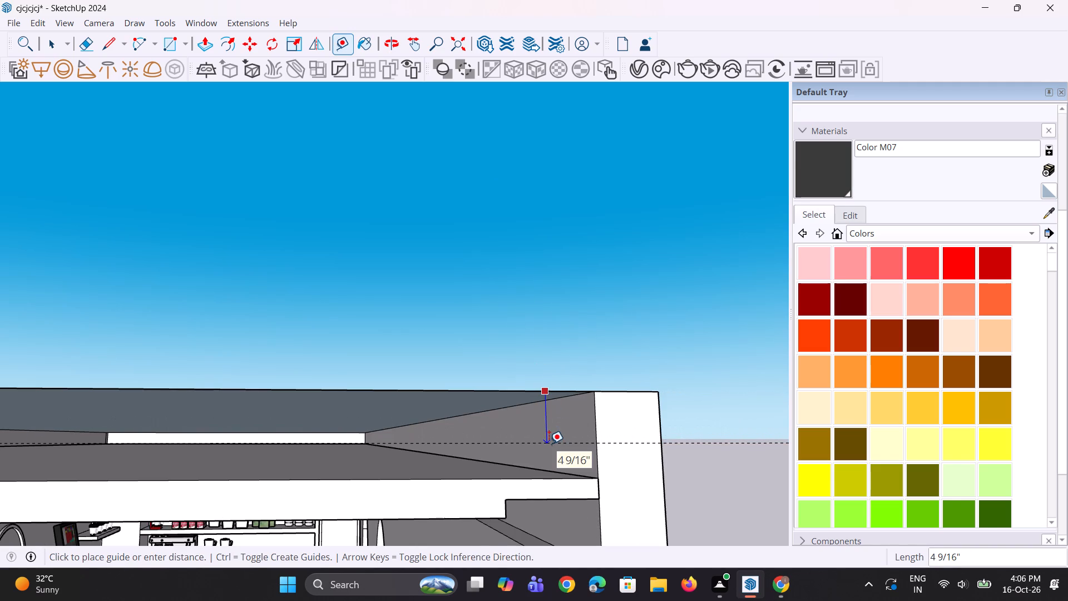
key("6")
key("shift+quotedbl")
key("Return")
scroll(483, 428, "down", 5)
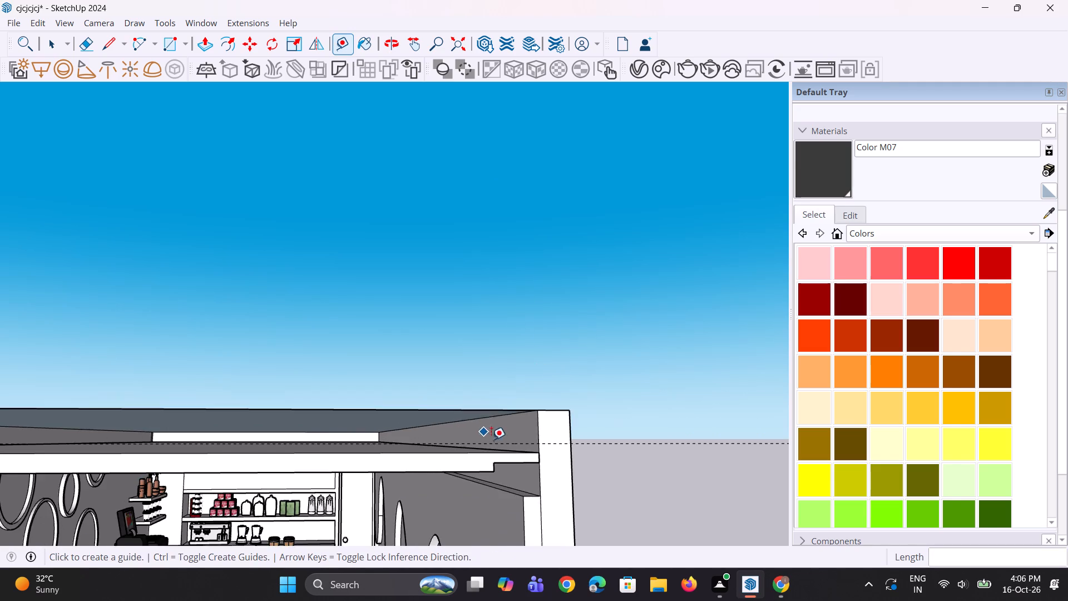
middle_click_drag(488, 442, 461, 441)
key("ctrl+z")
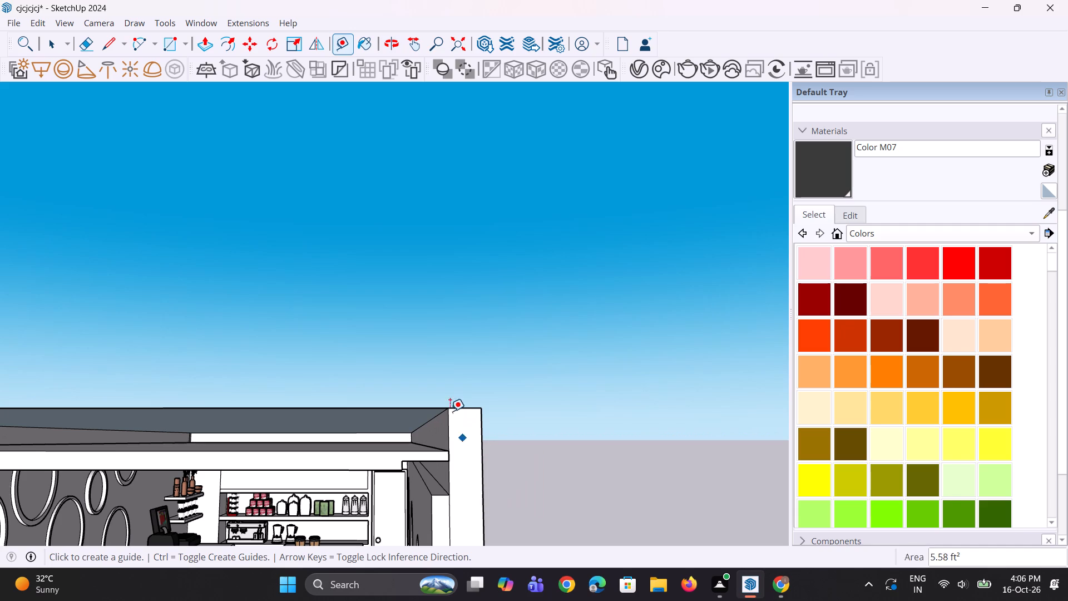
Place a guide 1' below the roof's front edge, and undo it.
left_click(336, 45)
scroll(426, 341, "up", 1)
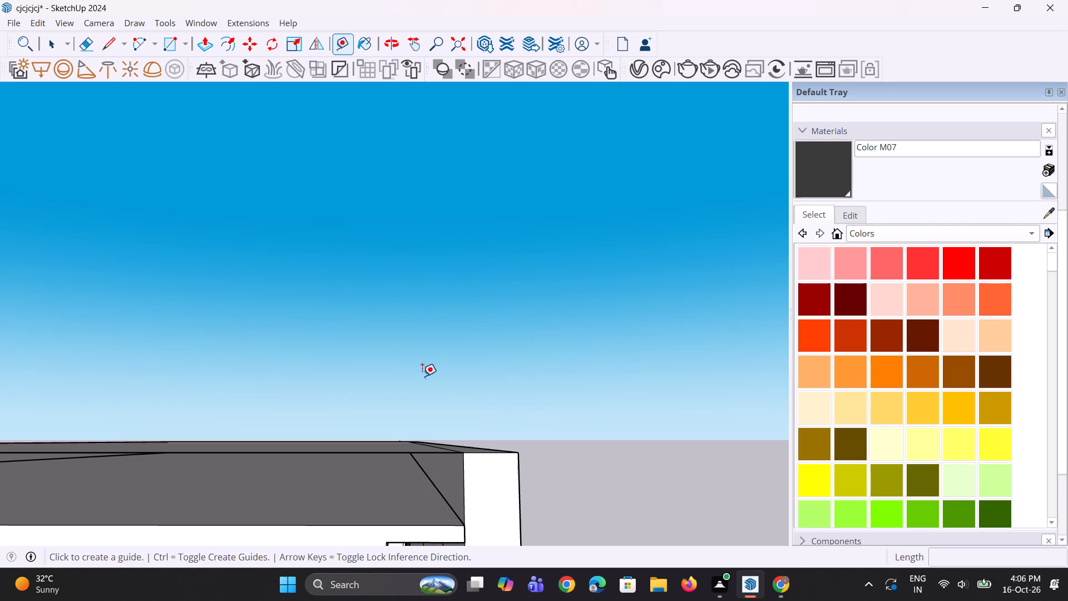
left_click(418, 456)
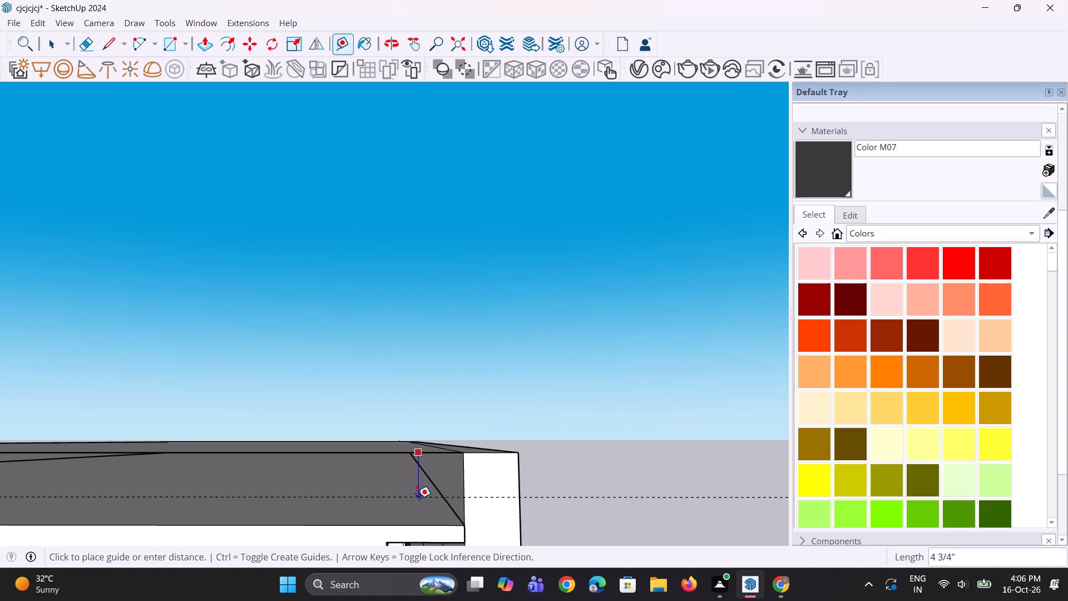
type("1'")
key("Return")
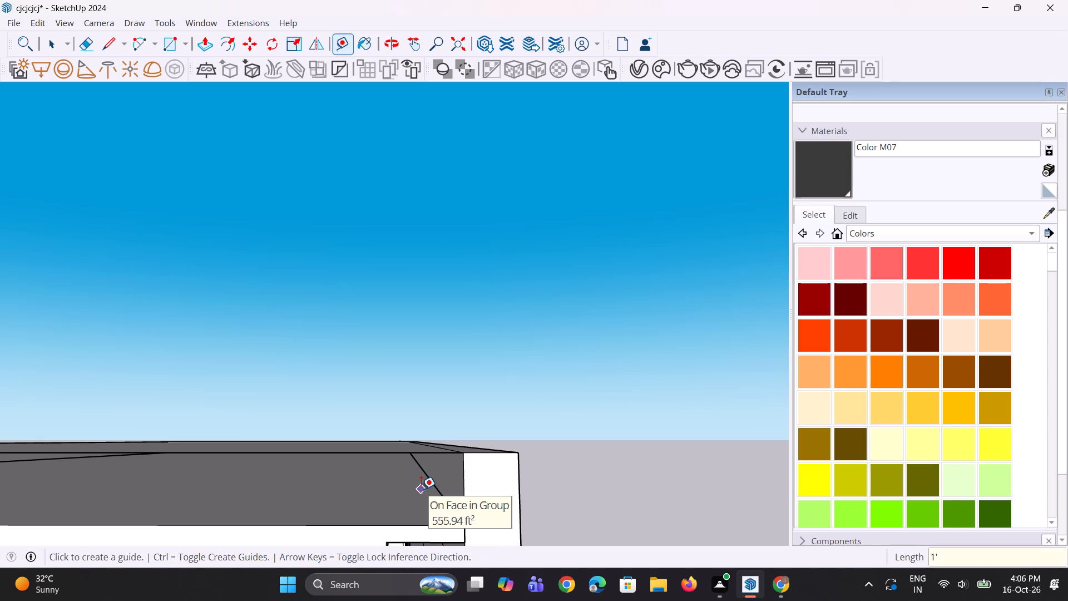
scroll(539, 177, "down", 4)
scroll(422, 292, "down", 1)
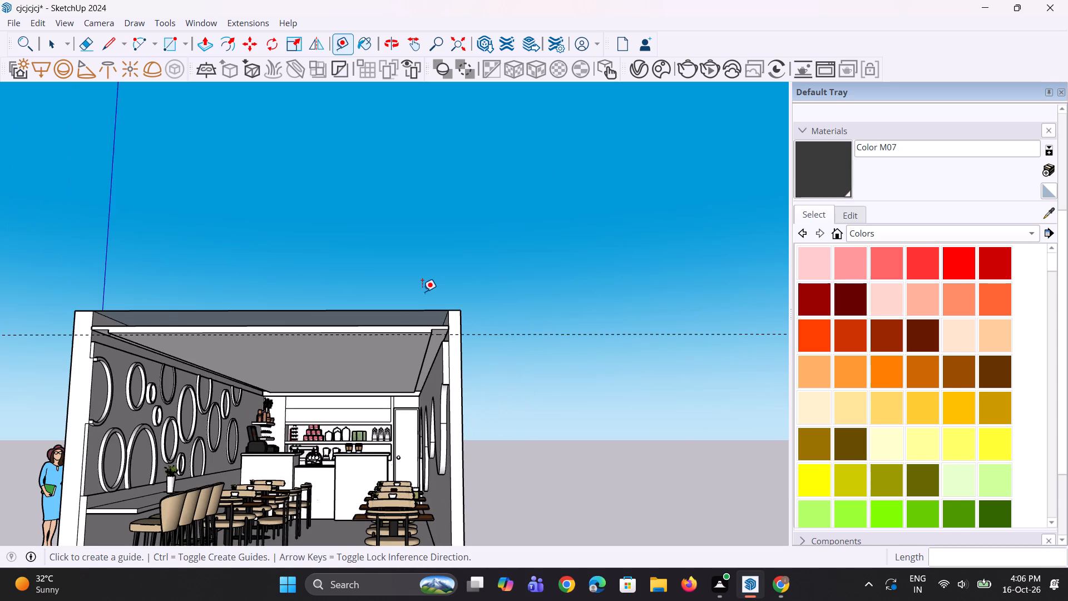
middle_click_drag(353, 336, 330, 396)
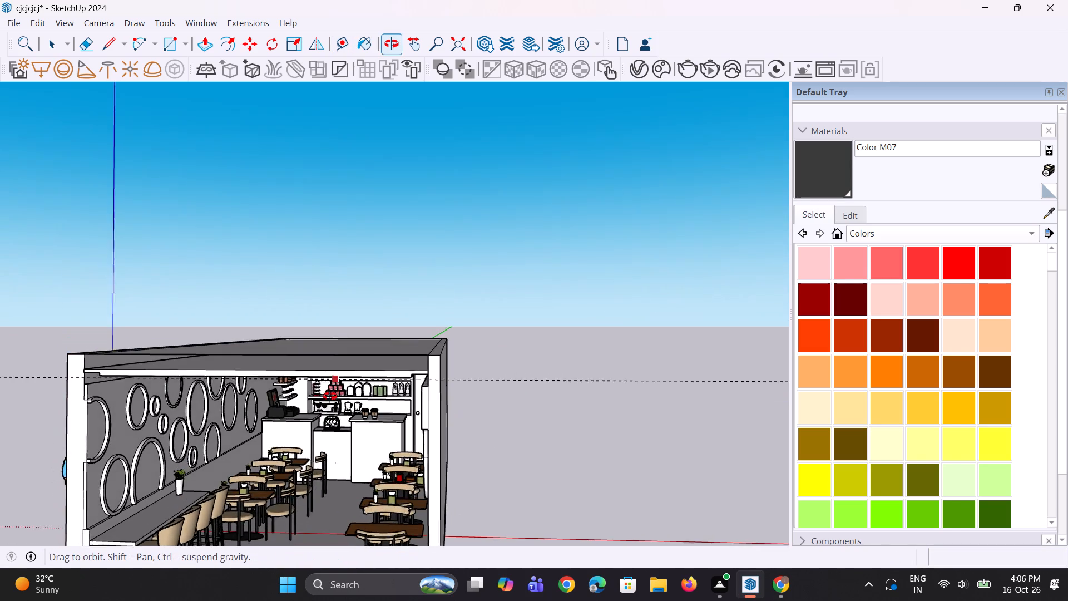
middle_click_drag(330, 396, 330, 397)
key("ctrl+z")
Place a guide line 1' from the roof's front edge with the Tape Measure.
middle_click_drag(303, 378, 344, 333)
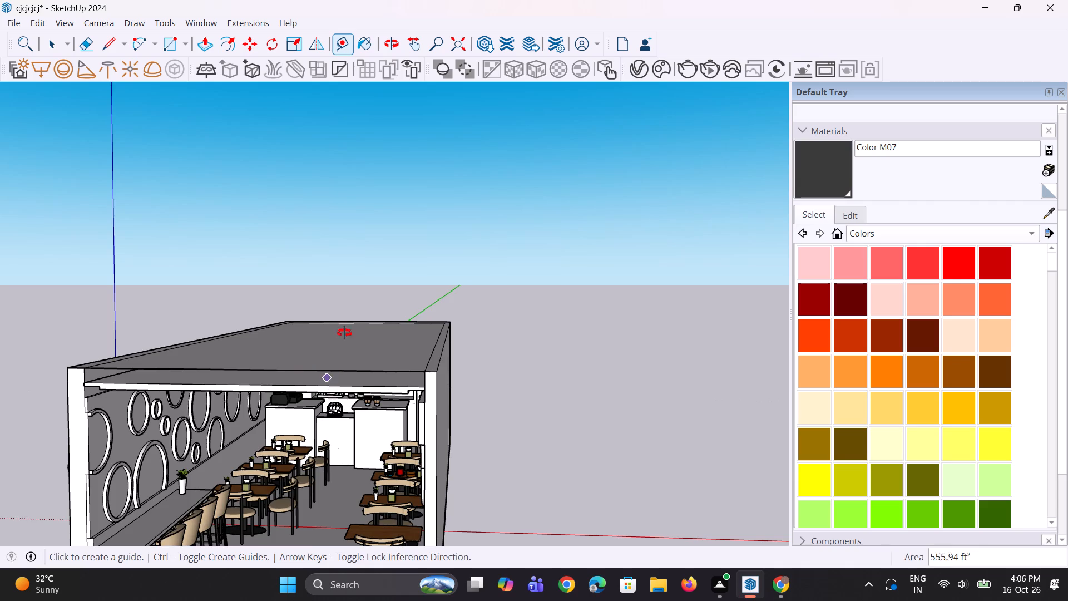
middle_click_drag(344, 333, 359, 319)
key("space")
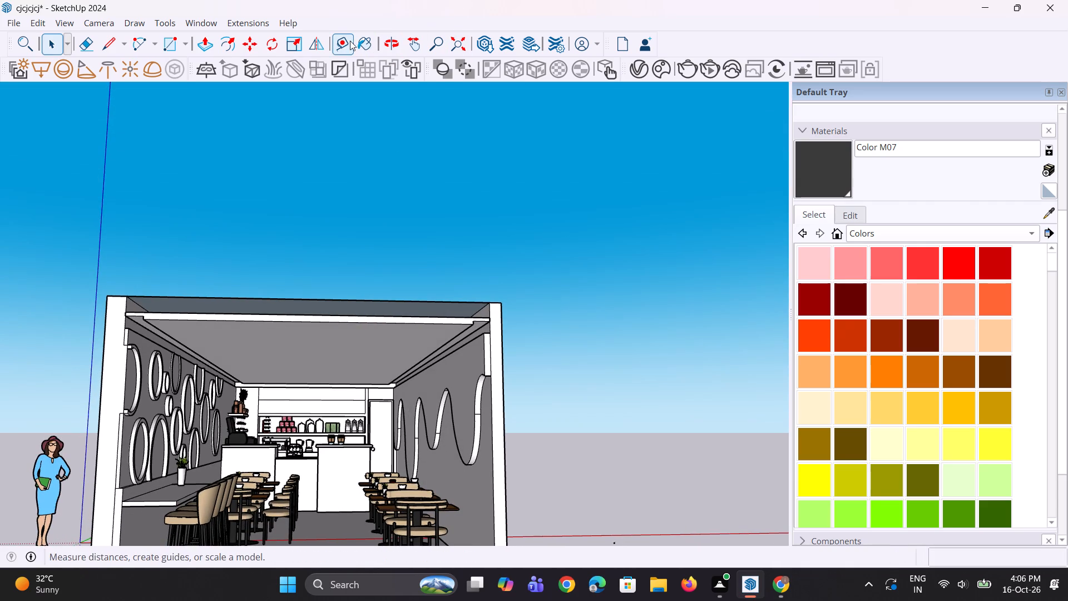
left_click(350, 41)
scroll(347, 267, "up", 3)
left_click(360, 342)
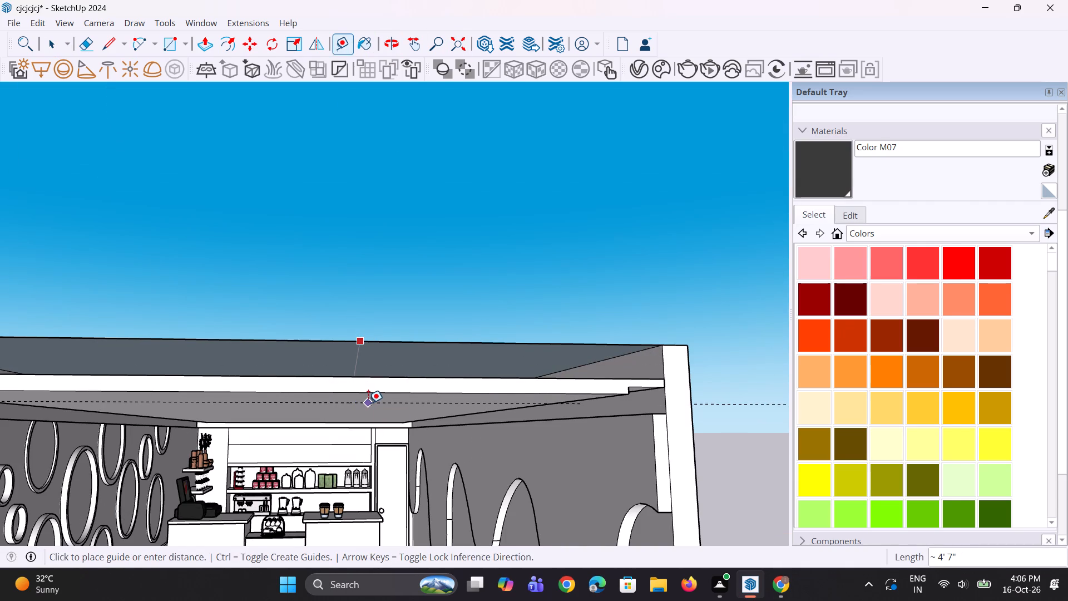
type("1'")
key("Return")
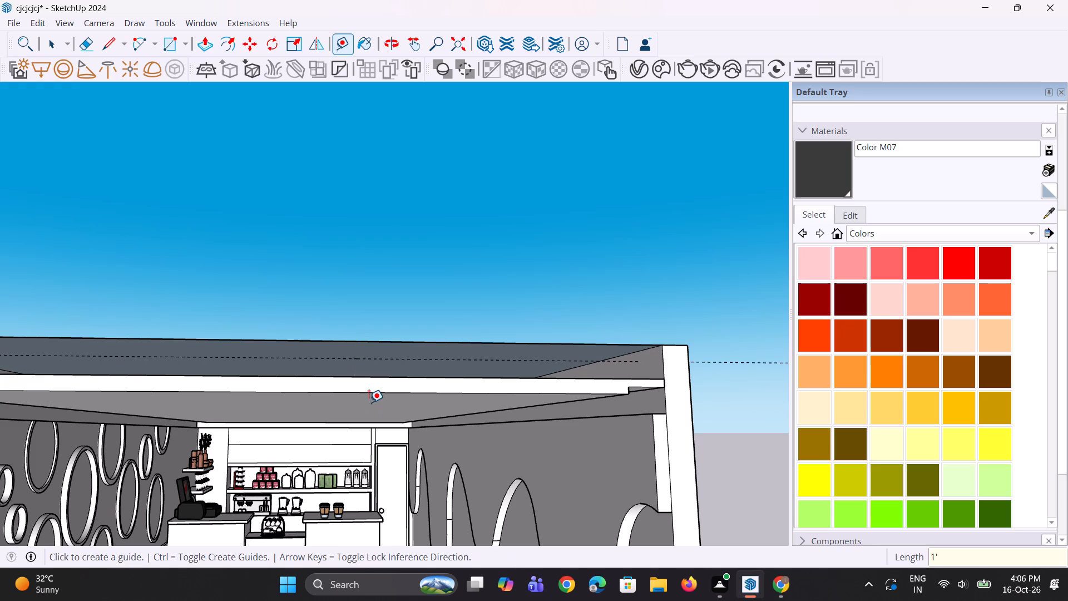
Undo the last guide and place a new one 1' below the roof's front edge with the Tape Measure.
scroll(423, 346, "down", 2)
key("ctrl+z")
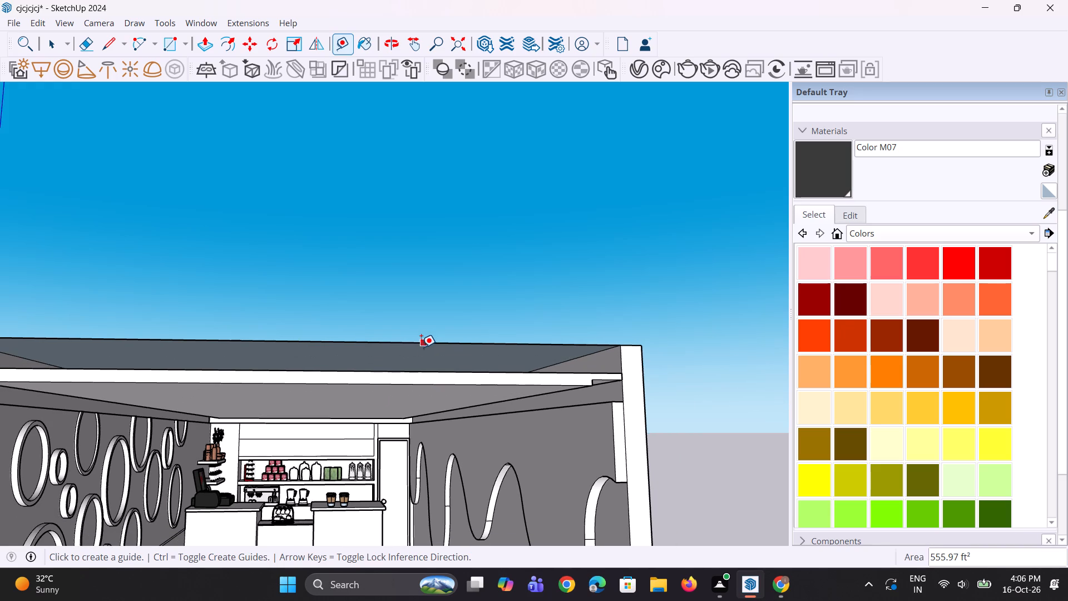
left_click(401, 341)
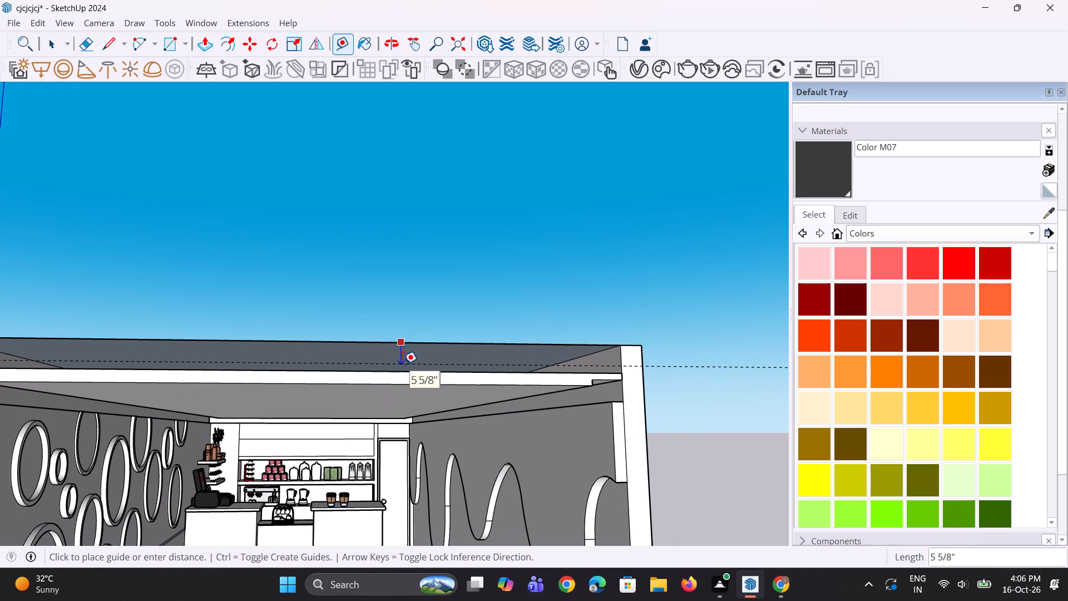
type("1'")
key("Return")
scroll(403, 364, "down", 1)
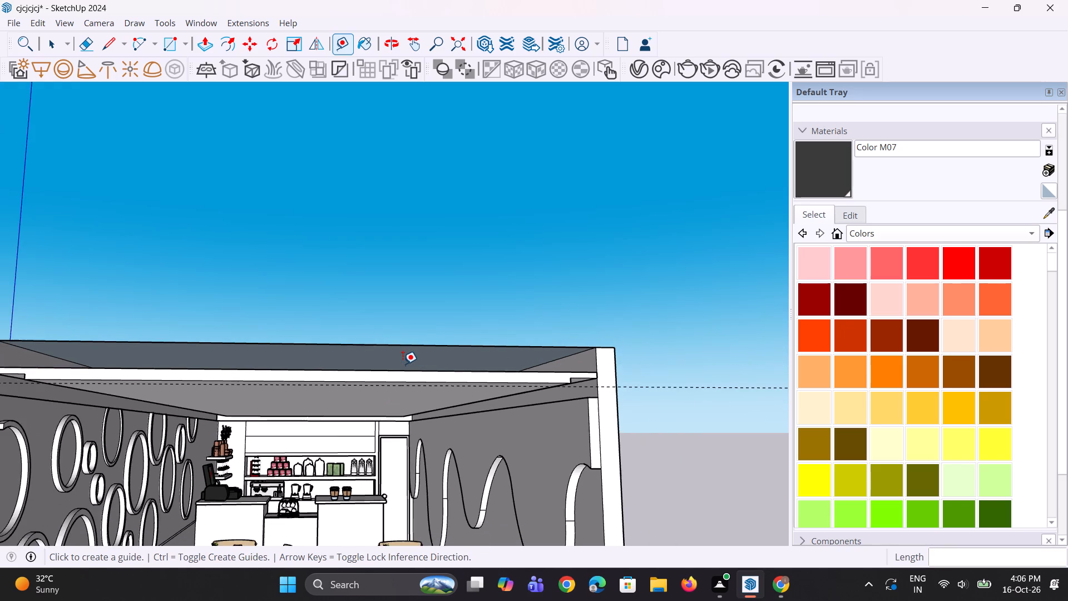
Move the ceiling slab down about 2 7/16" from its upper front corner toward the guide line.
middle_click_drag(440, 412, 431, 430)
scroll(458, 428, "up", 2)
key("space")
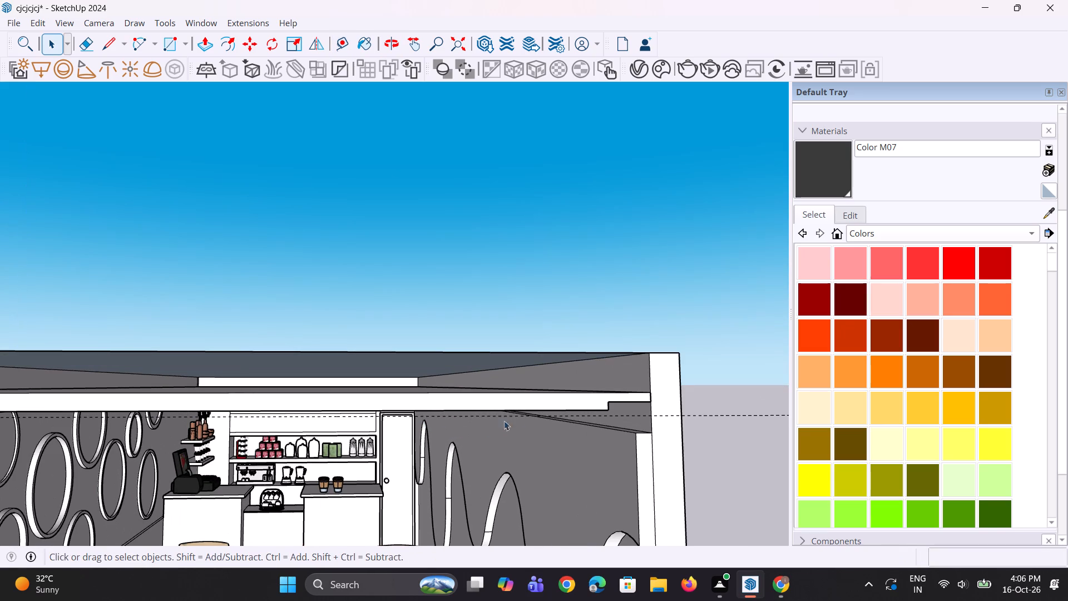
left_click(537, 392)
key("m")
middle_click_drag(557, 421, 557, 404)
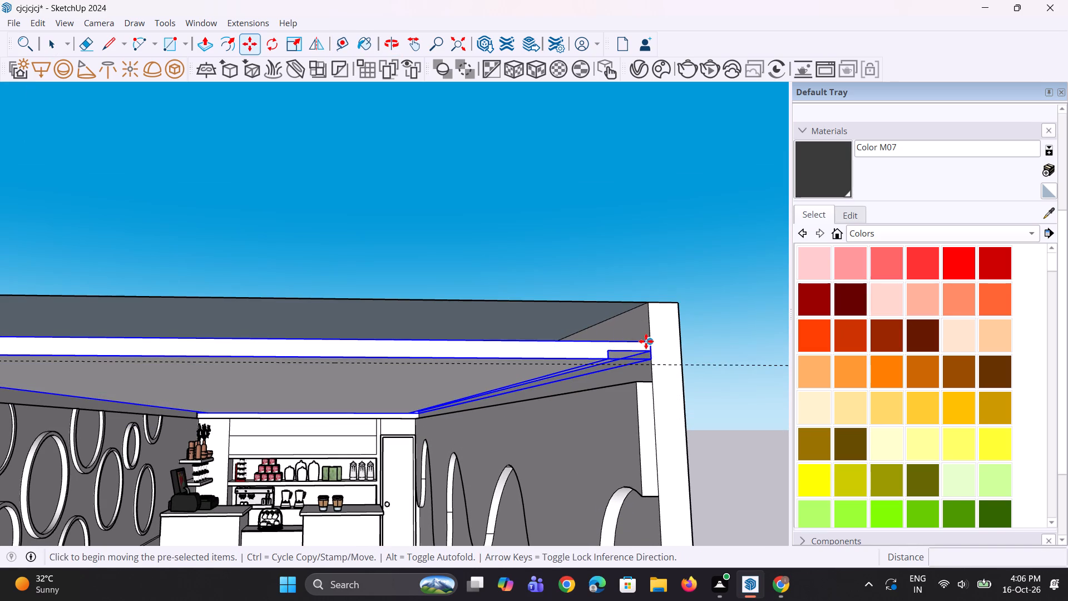
left_click(646, 341)
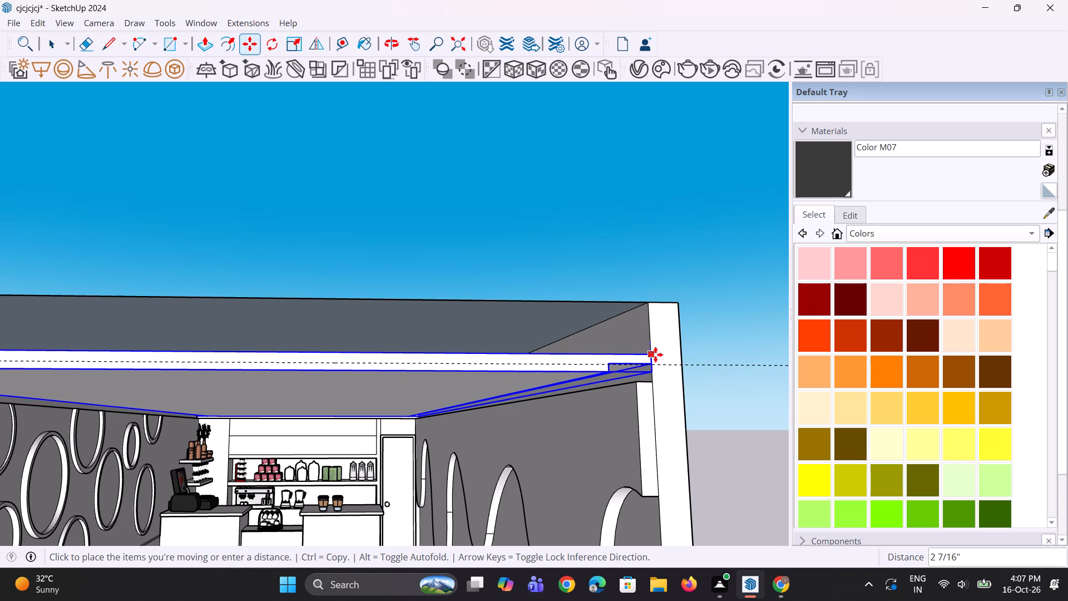
left_click(655, 354)
left_click(655, 355)
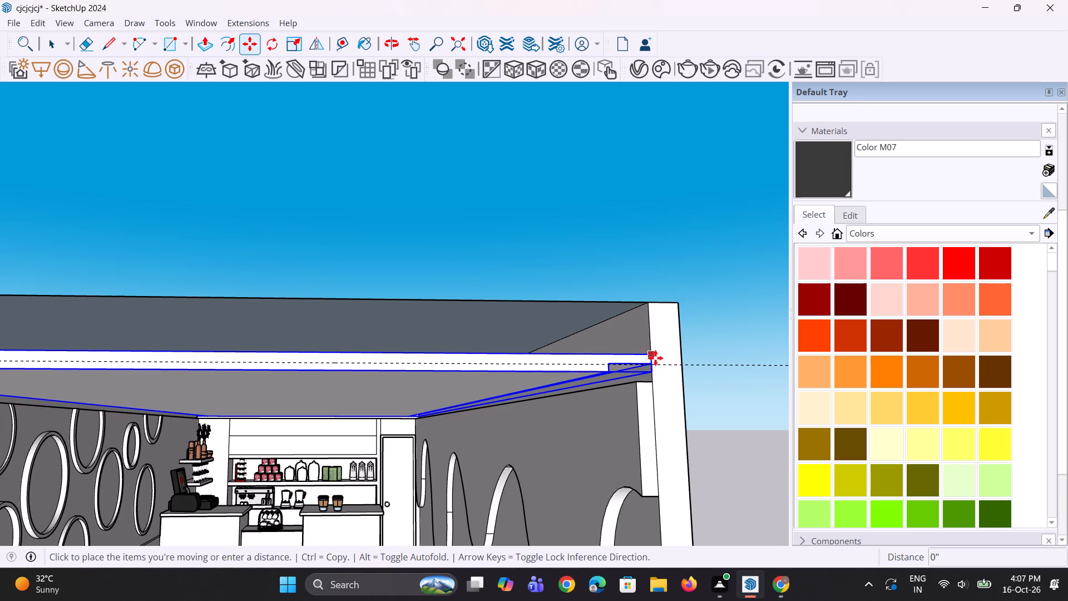
left_click(652, 355)
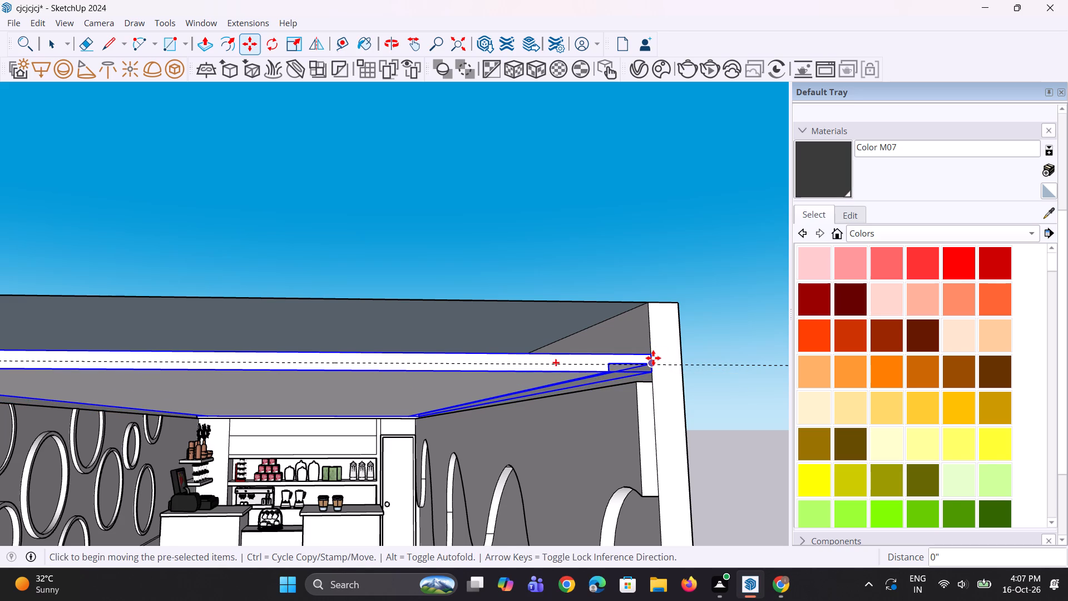
Move the ceiling slab down about 1 15/16" so its upper front corner snaps to the guide at the side wall, and deselect it.
key("space")
key("space")
key("space")
left_click(632, 357)
key("m")
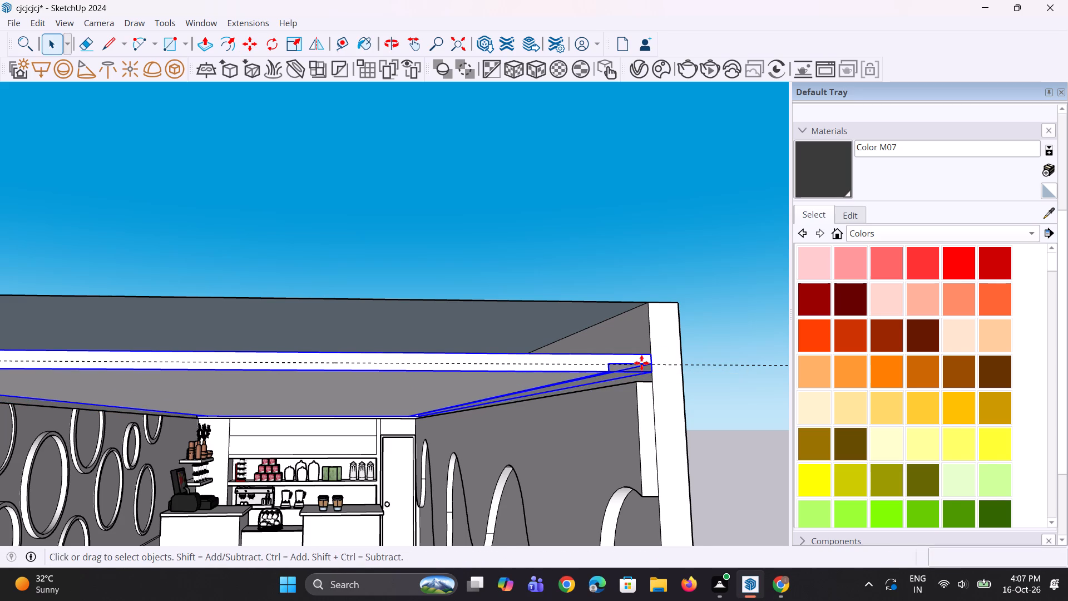
scroll(647, 358, "up", 2)
left_click(653, 354)
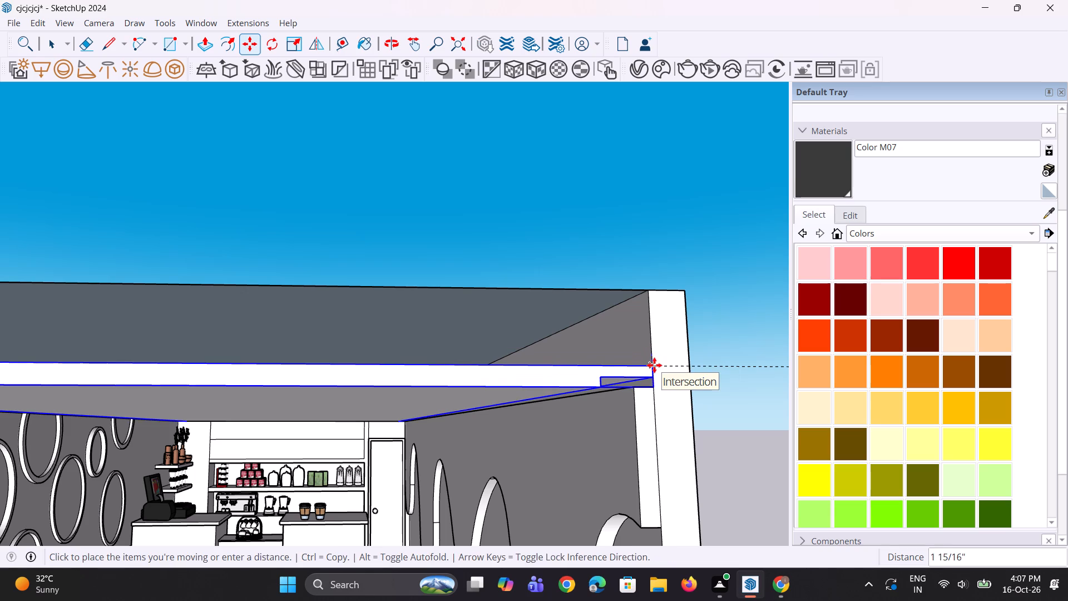
left_click(654, 365)
middle_click_drag(597, 412, 563, 403)
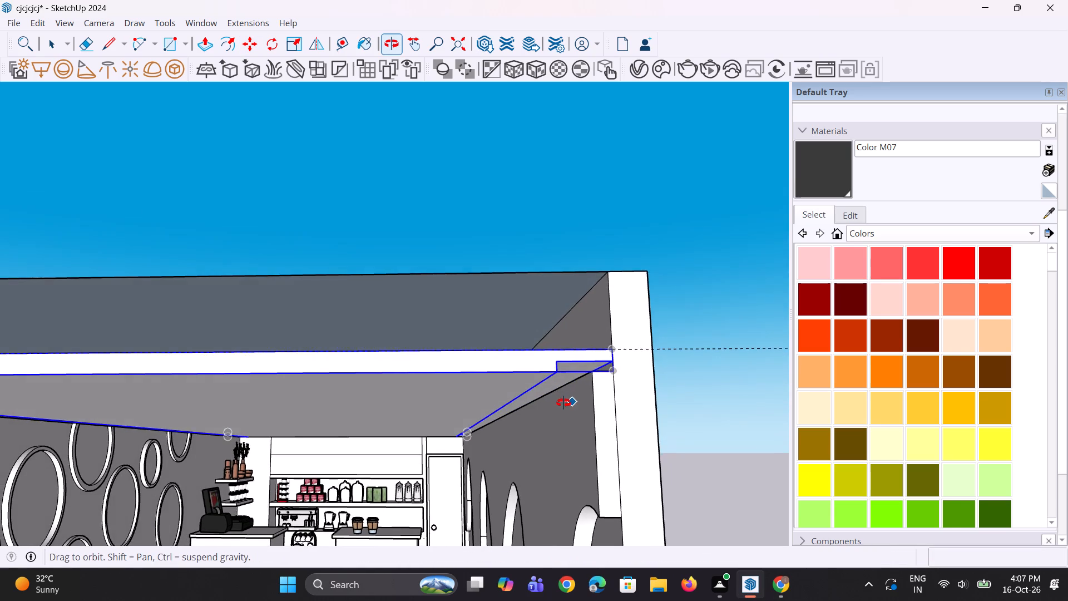
middle_click_drag(563, 403, 565, 408)
key("space")
key("space")
left_click(710, 322)
Delete the guide line along the ceiling slab's front edge.
scroll(650, 305, "down", 5)
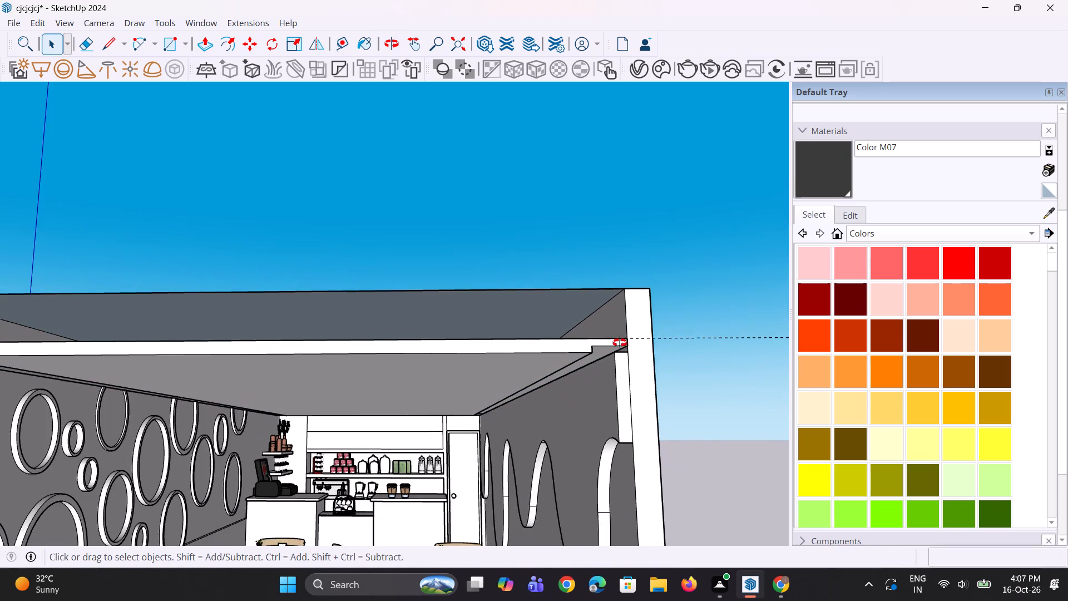
middle_click_drag(620, 341, 610, 386)
left_click(670, 402)
left_click(671, 407)
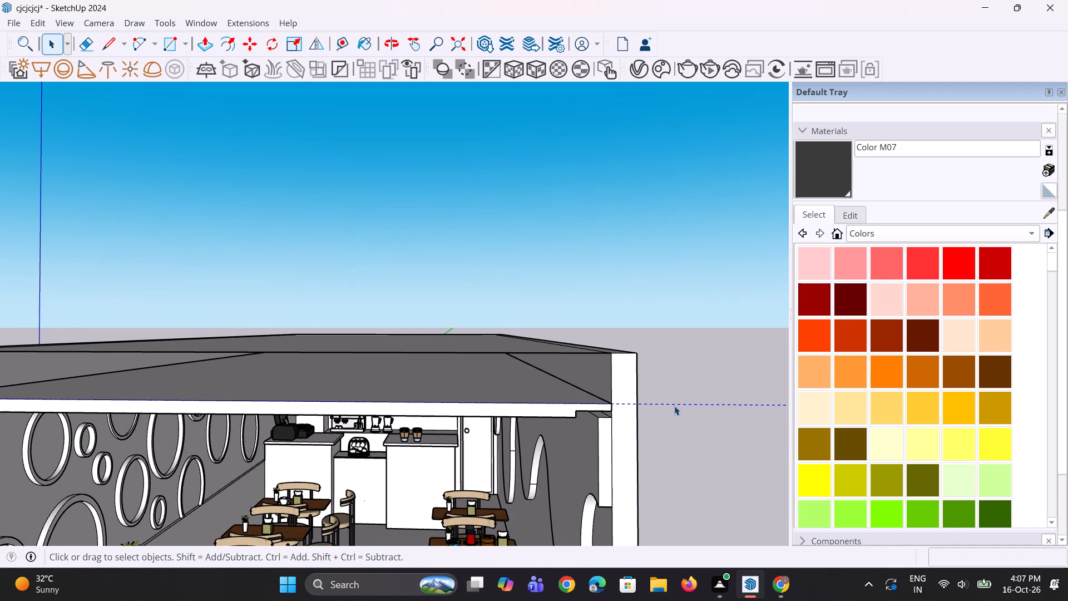
left_click(676, 405)
left_click(676, 405)
key("Delete")
Examine the lowered ceiling slab and its side recesses from the front and from inside the café.
scroll(491, 340, "down", 5)
middle_click_drag(502, 403, 495, 365)
key("space")
key("space")
left_click(626, 363)
scroll(383, 387, "up", 3)
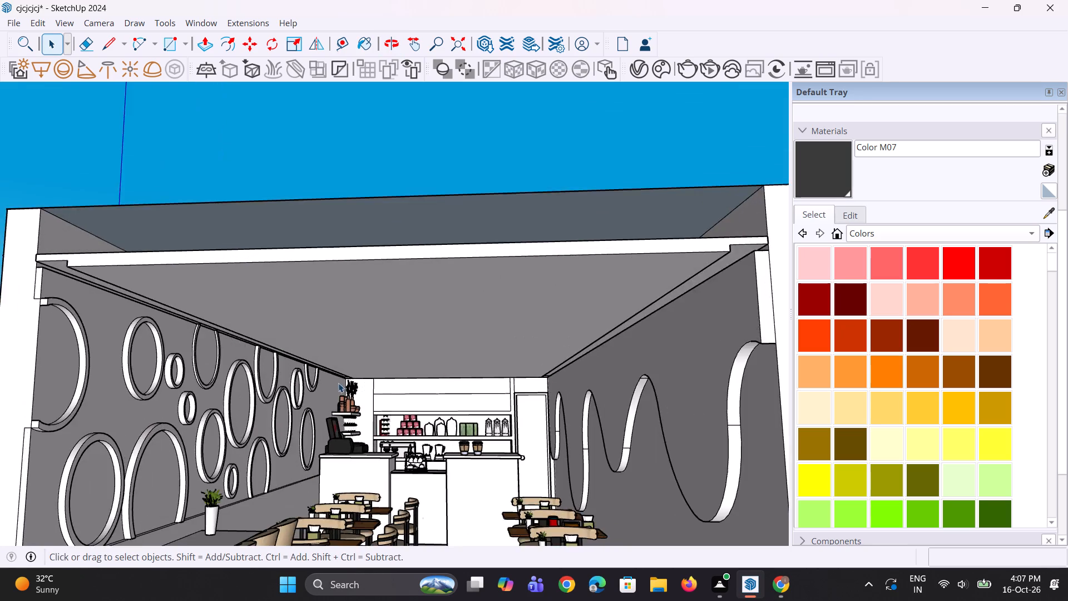
scroll(338, 382, "up", 4)
middle_click_drag(337, 380, 422, 361)
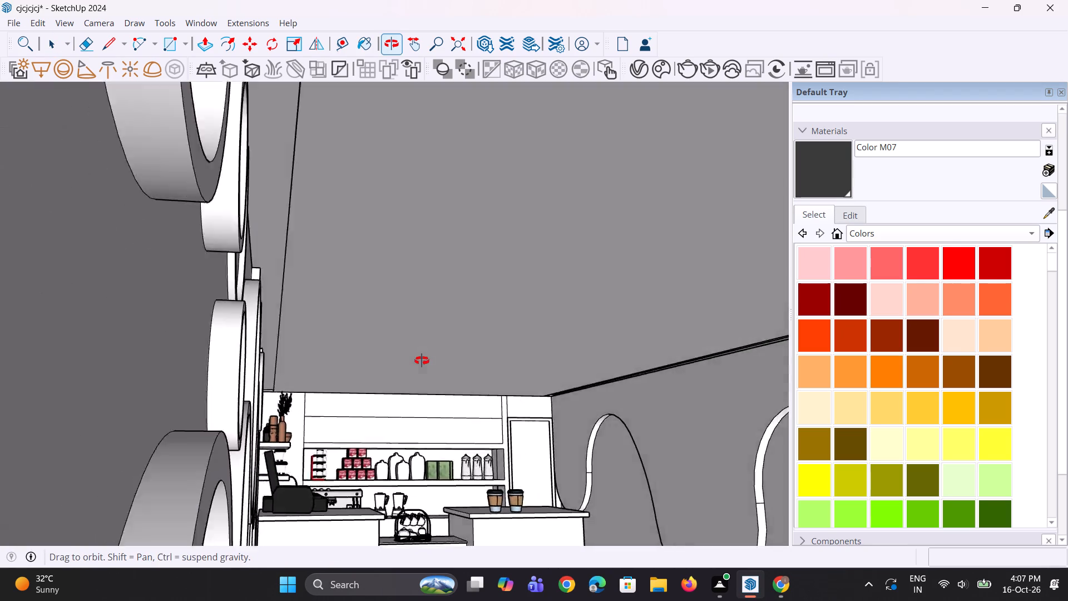
middle_click_drag(422, 361, 400, 366)
scroll(370, 359, "down", 9)
middle_click_drag(532, 384, 493, 388)
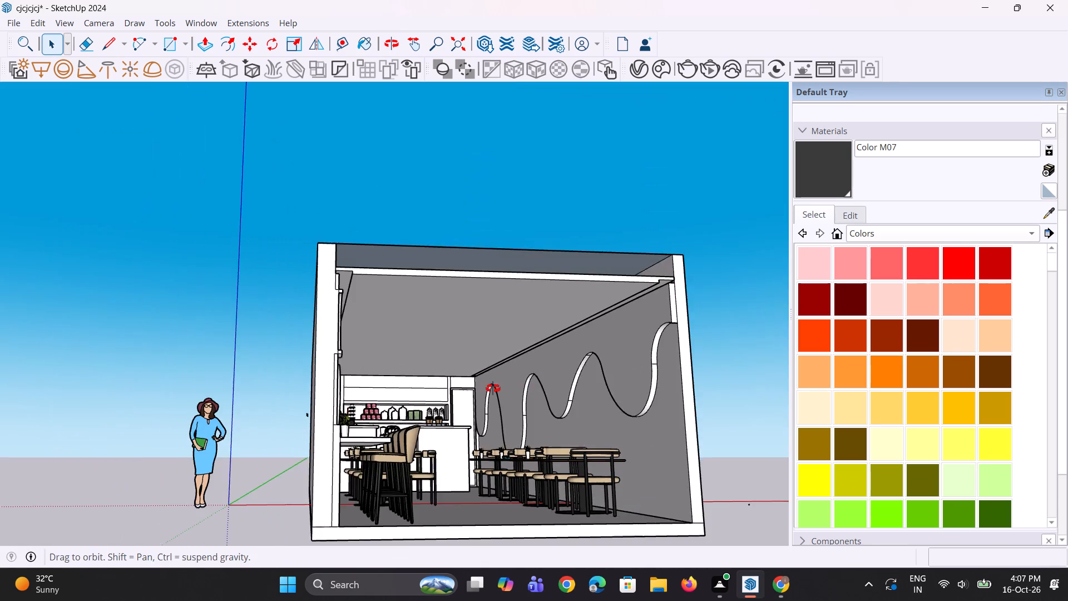
middle_click_drag(493, 388, 484, 395)
scroll(401, 380, "up", 2)
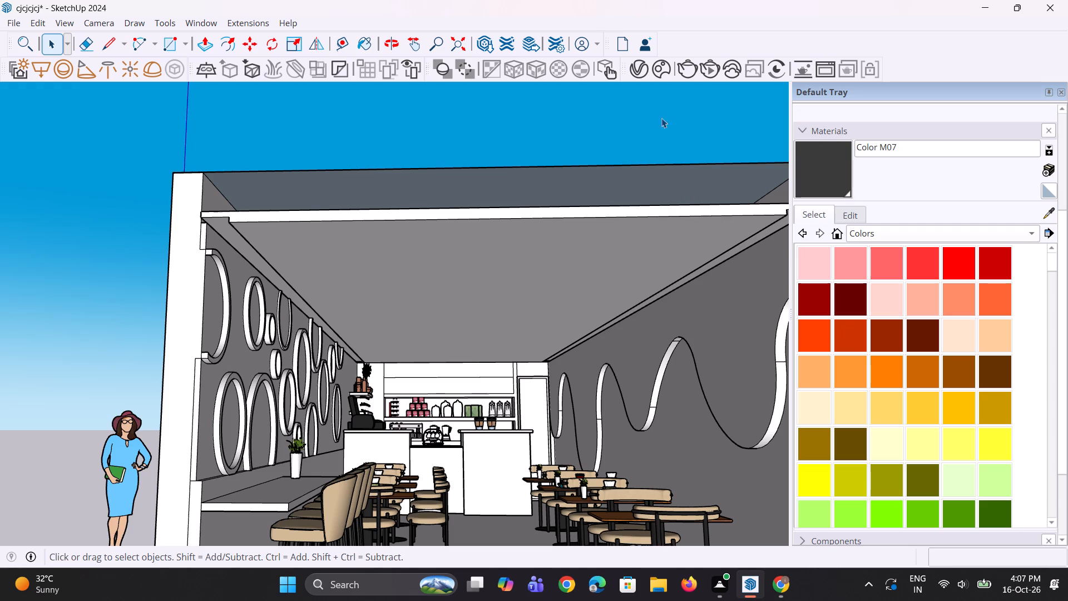
Create a new Generic material in the V-Ray Asset Editor.
left_click(641, 71)
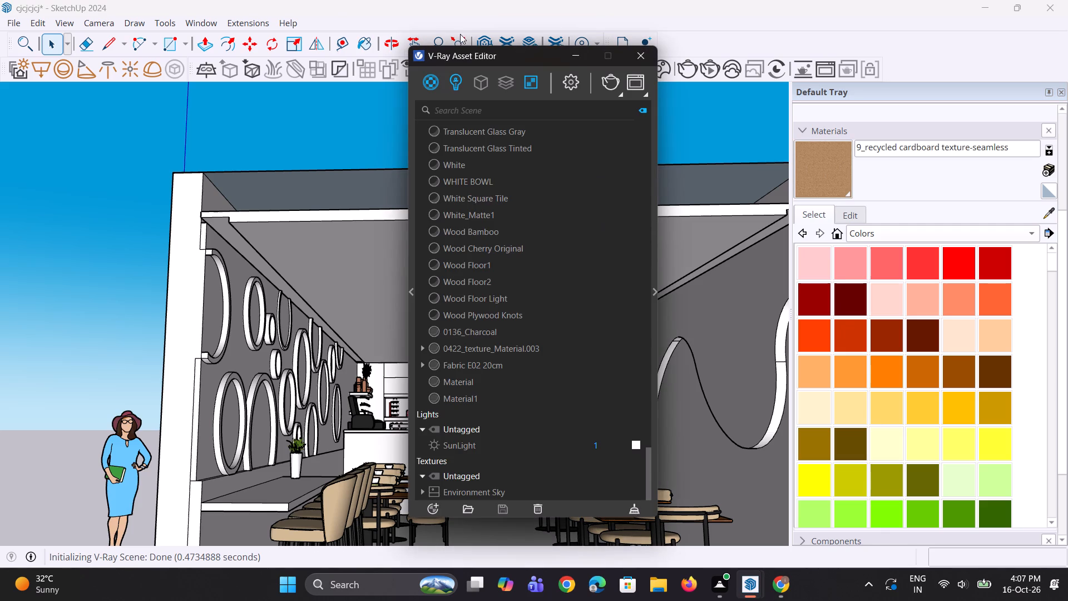
right_click(432, 84)
left_click(452, 112)
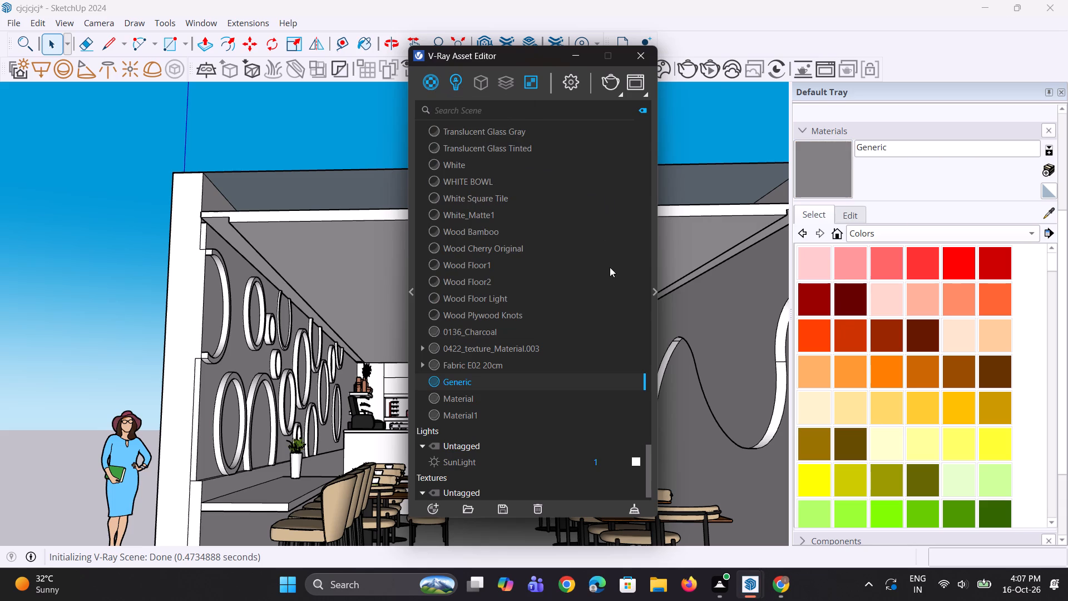
Set the Generic material's diffuse colour to a soft pink, R 0.878, G 0.661, B 0.661.
left_click(655, 293)
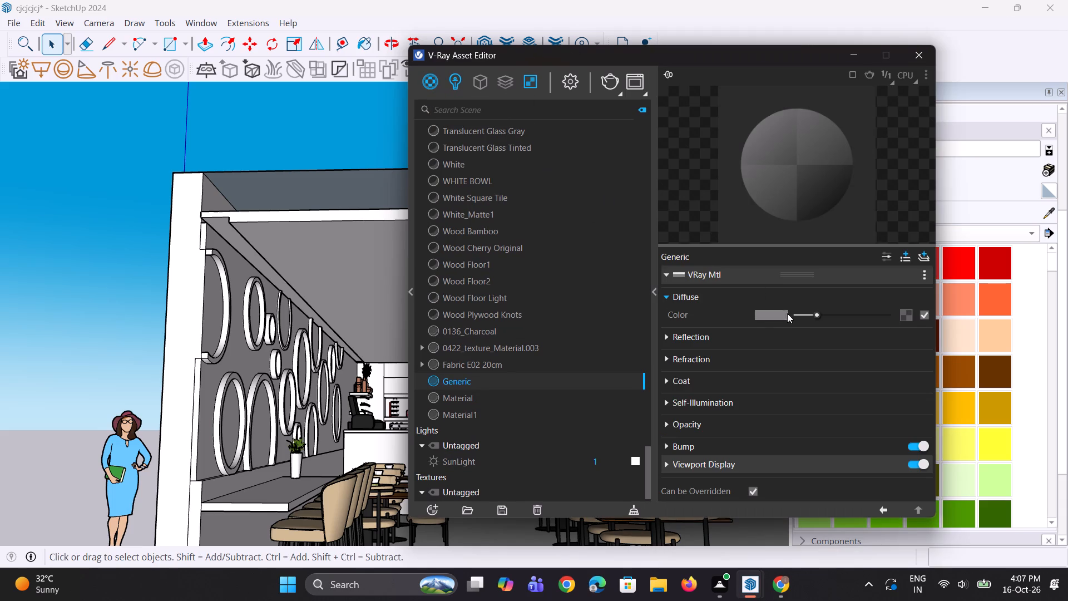
left_click(784, 313)
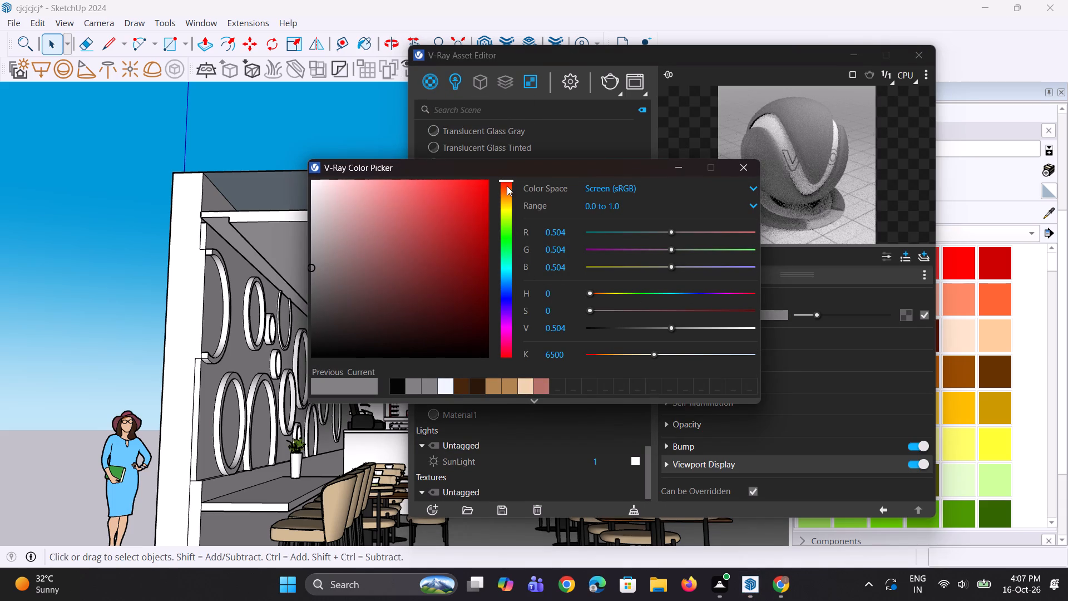
left_click_drag(374, 195, 355, 202)
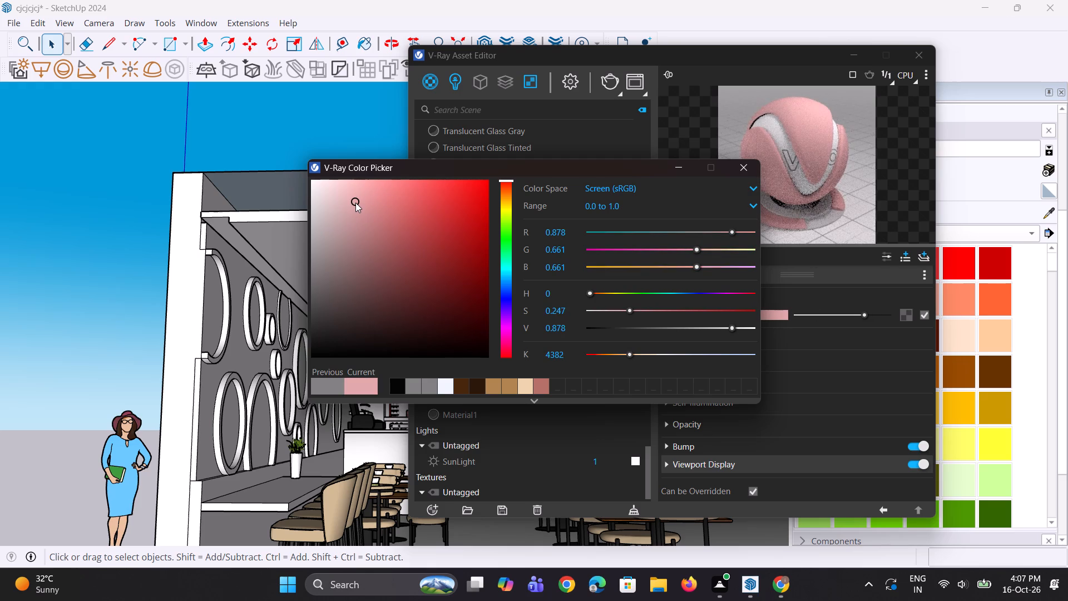
left_click(675, 169)
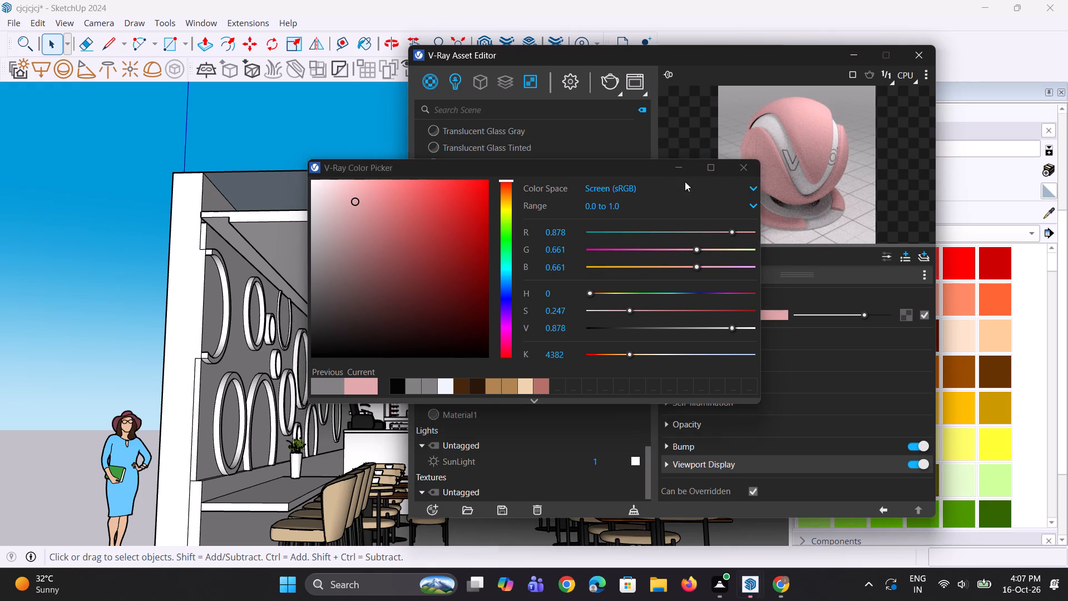
Raise the material's reflection colour to a dark grey and set Reflection Glossiness to 0.95.
left_click(730, 334)
left_click_drag(795, 353, 808, 357)
left_click_drag(773, 365, 761, 367)
left_click_drag(765, 374, 724, 375)
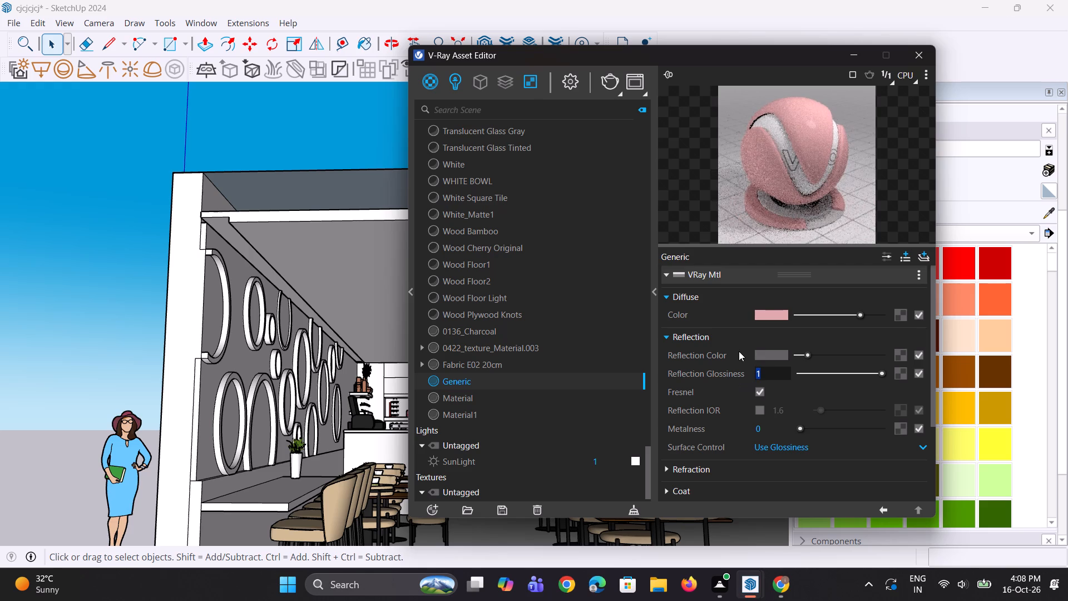
type("0.95")
key("Return")
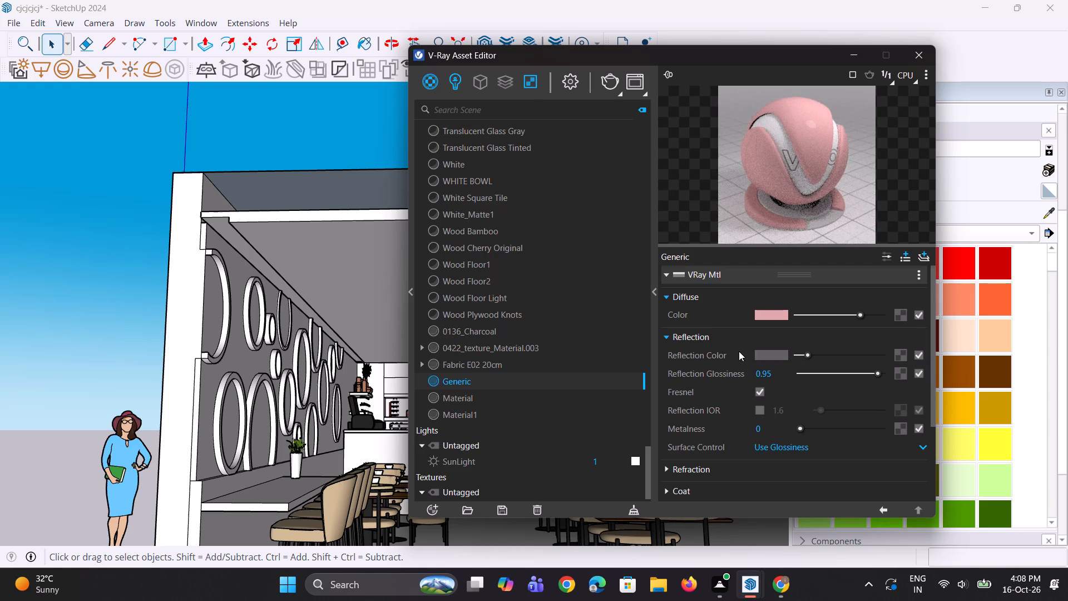
Enable the custom Reflection IOR and try higher values, up to 2.72.
left_click(761, 411)
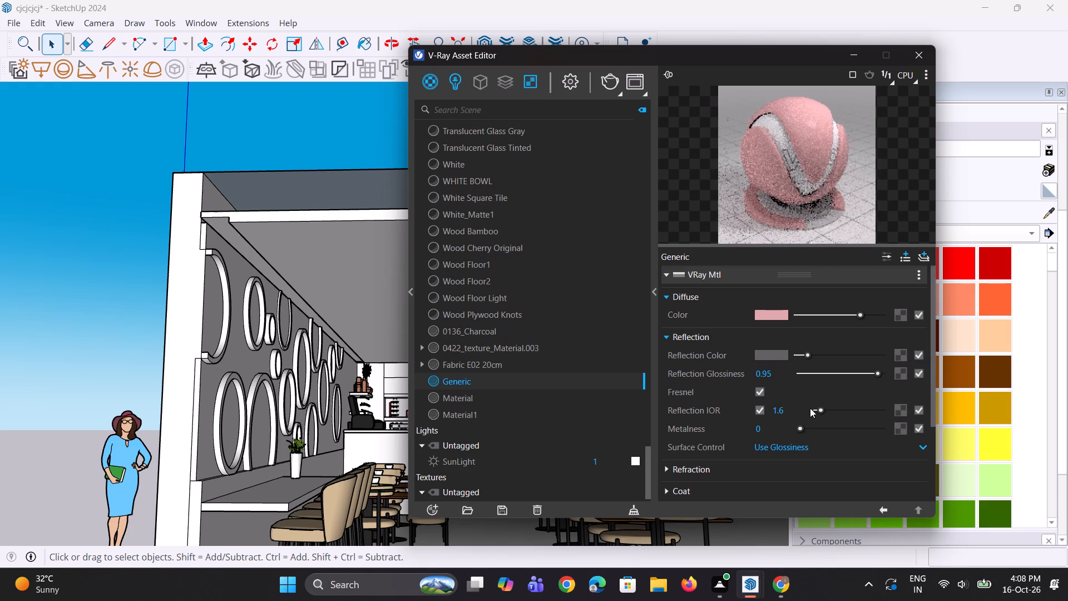
scroll(814, 408, "up", 1)
left_click_drag(818, 410, 823, 411)
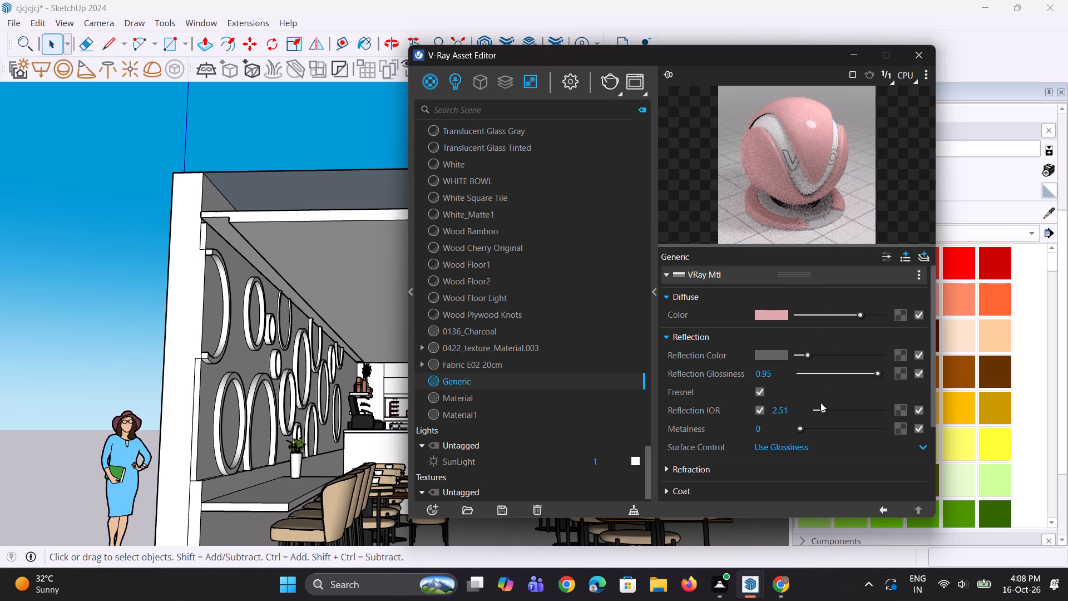
left_click(820, 410)
left_click_drag(819, 410, 824, 410)
left_click(824, 410)
left_click(822, 408)
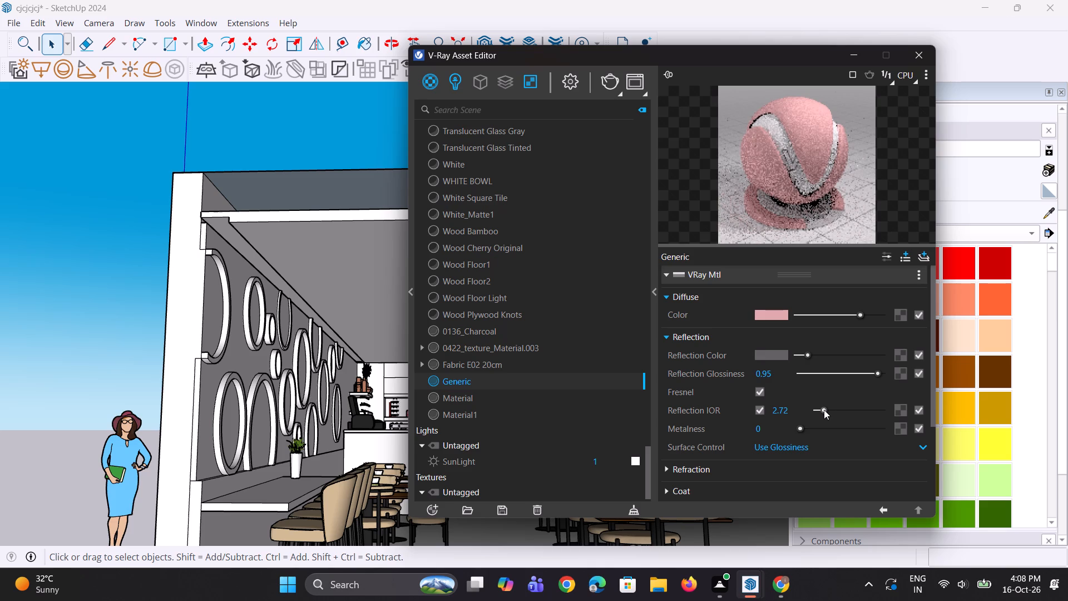
left_click(820, 412)
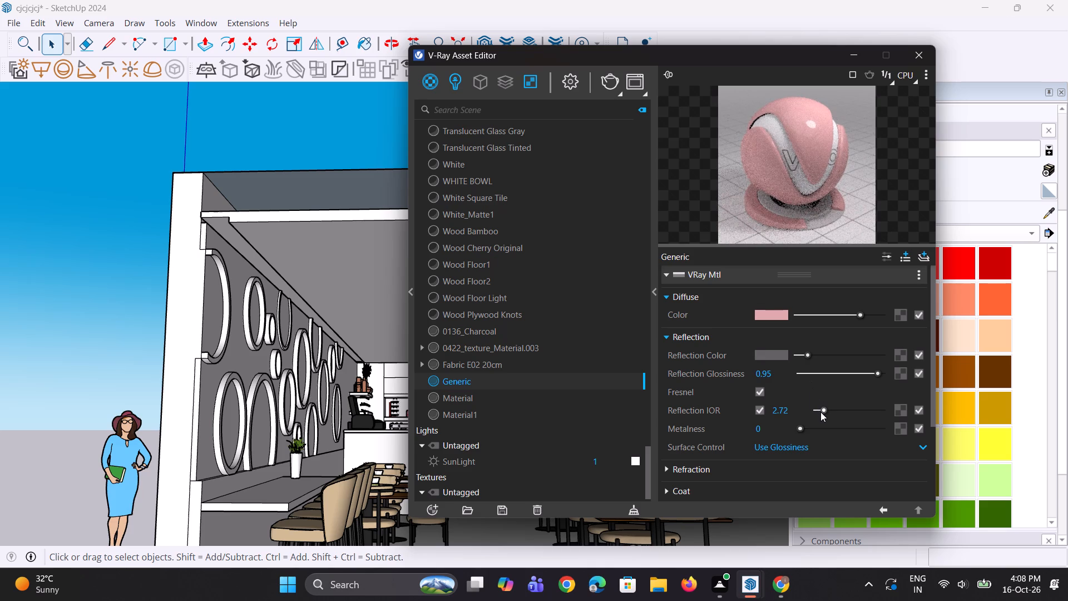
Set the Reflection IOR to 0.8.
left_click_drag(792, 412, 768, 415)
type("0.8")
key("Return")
Adjust the Reflection IOR against the material preview, ending at 1.23.
scroll(792, 393, "up", 1)
left_click_drag(822, 411, 828, 412)
left_click_drag(828, 412, 820, 410)
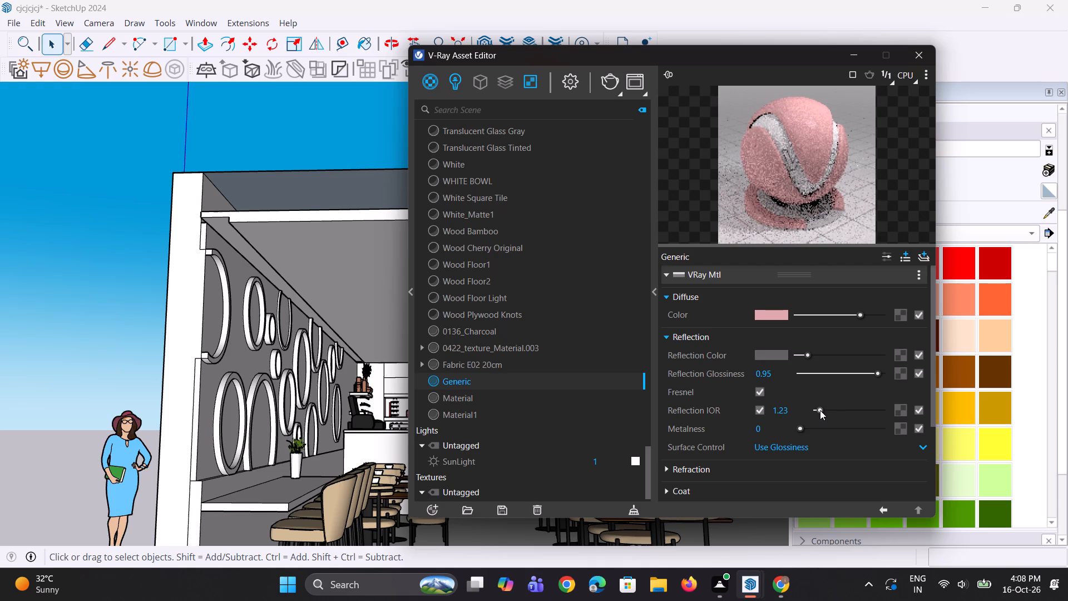
left_click_drag(820, 410, 822, 410)
left_click_drag(822, 410, 820, 410)
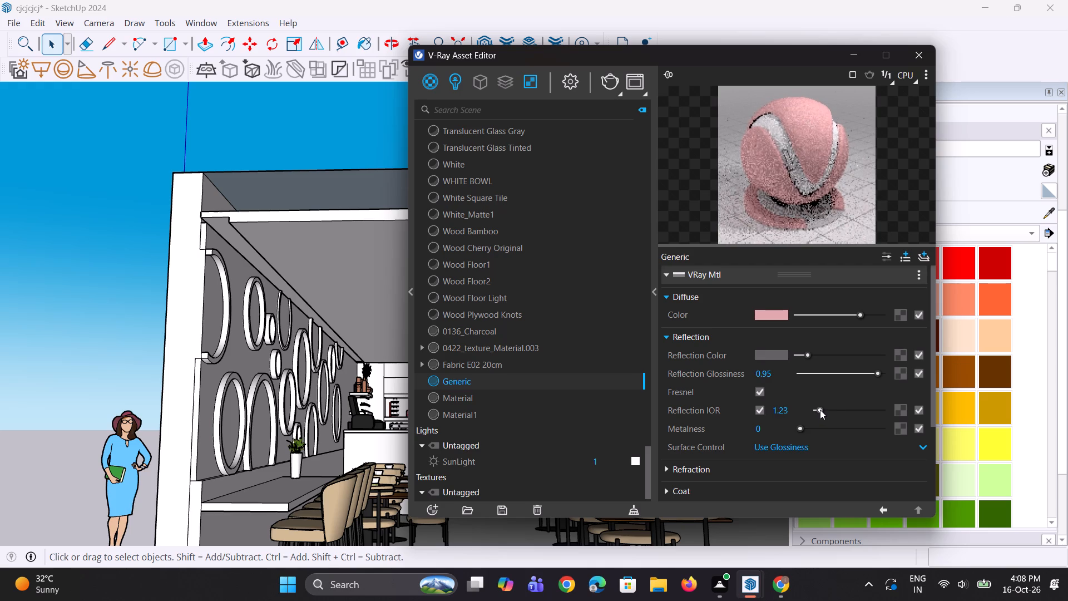
Set the Generic material's Reflection IOR to 1.66 and minimise the V-Ray Asset Editor.
left_click(820, 410)
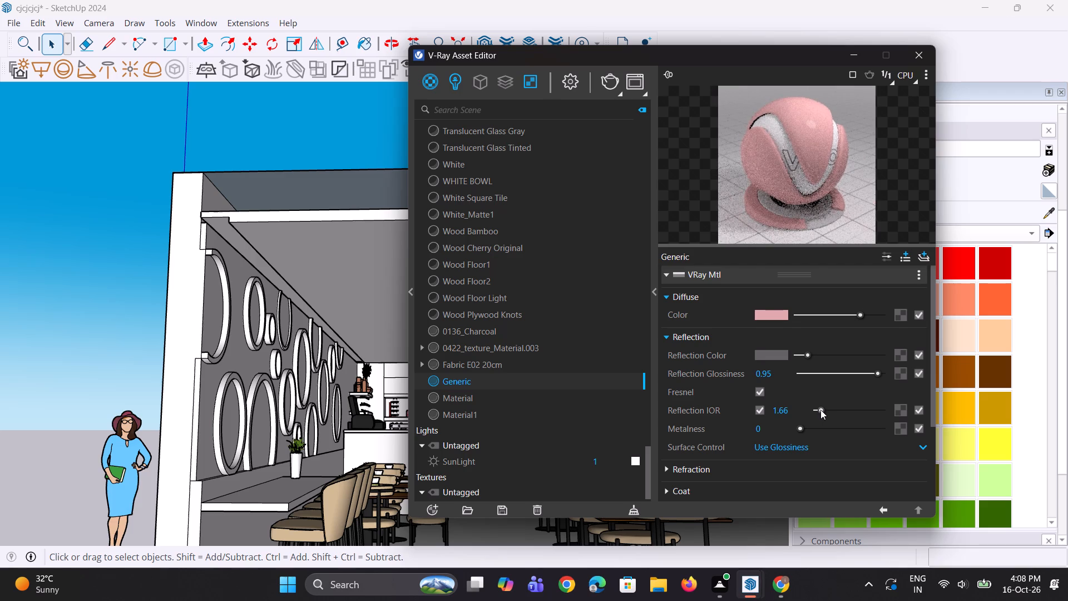
left_click(822, 408)
left_click(824, 408)
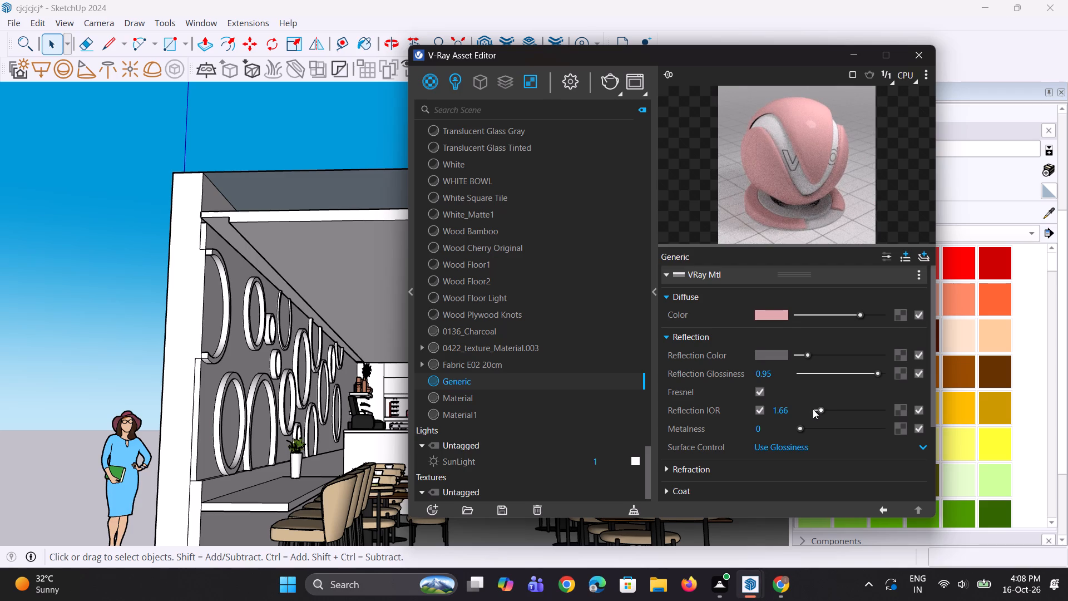
double_click(818, 177)
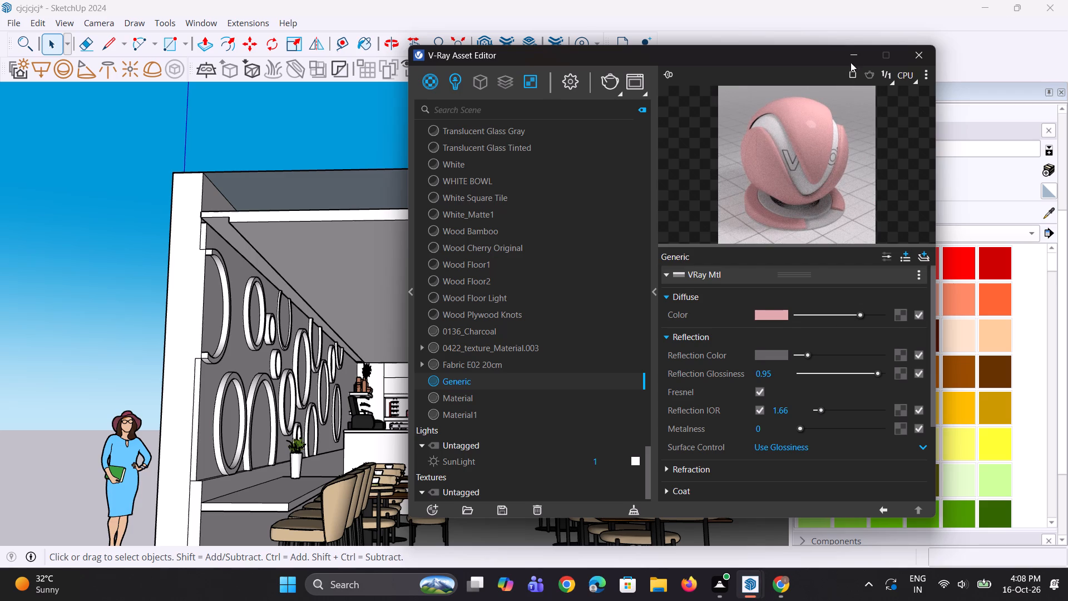
left_click(853, 56)
Paint the area below the wavy line on the dining-table side wall with the pink Generic material.
left_click(831, 185)
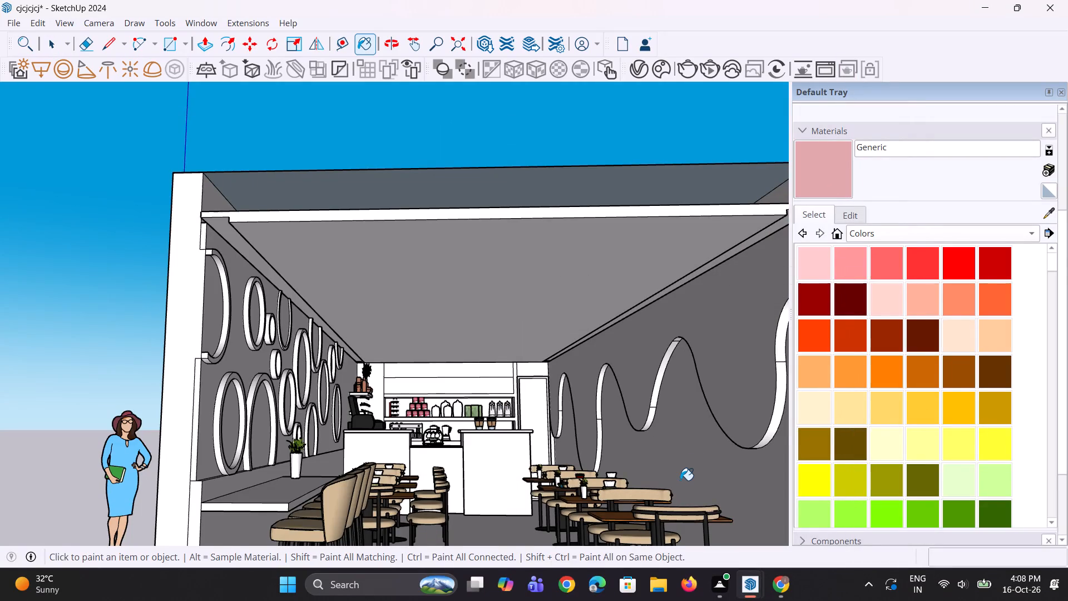
scroll(680, 480, "up", 2)
left_click(680, 476)
Paint the lower section of the circle-decorated wall and its front end face with the pink Generic material.
scroll(680, 476, "down", 8)
middle_click_drag(678, 473, 671, 471)
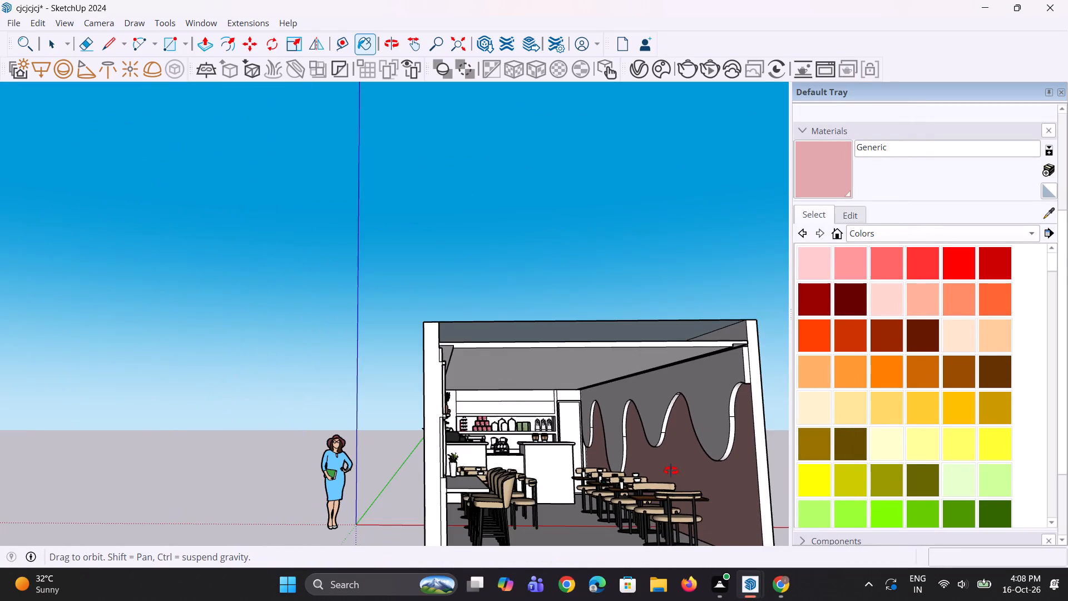
middle_click_drag(671, 471, 600, 461)
scroll(468, 464, "up", 2)
scroll(366, 509, "up", 3)
left_click(370, 504)
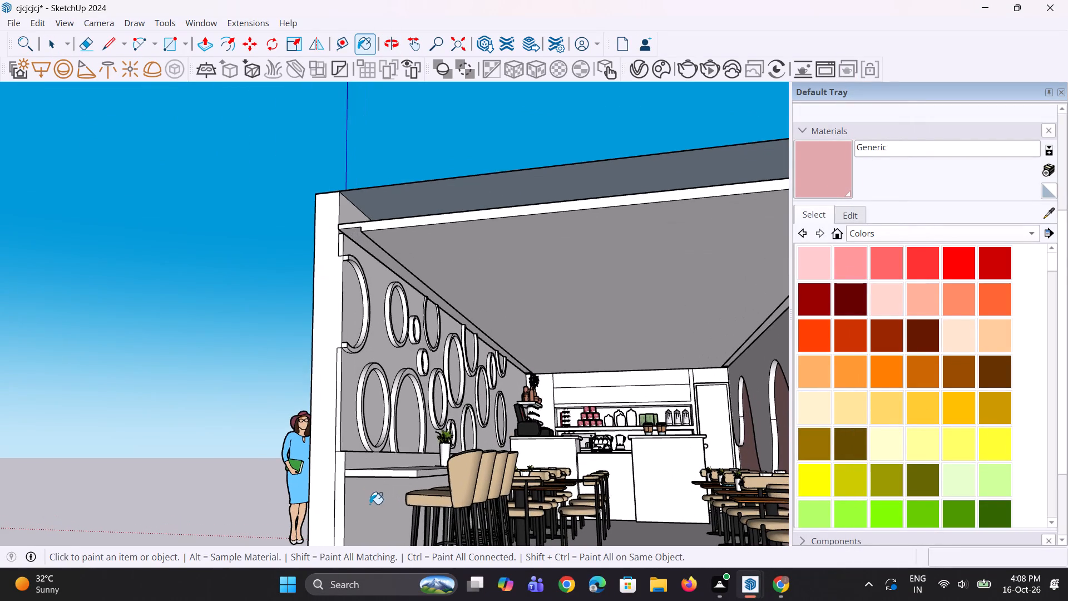
scroll(385, 501, "down", 3)
scroll(340, 518, "up", 5)
left_click(355, 511)
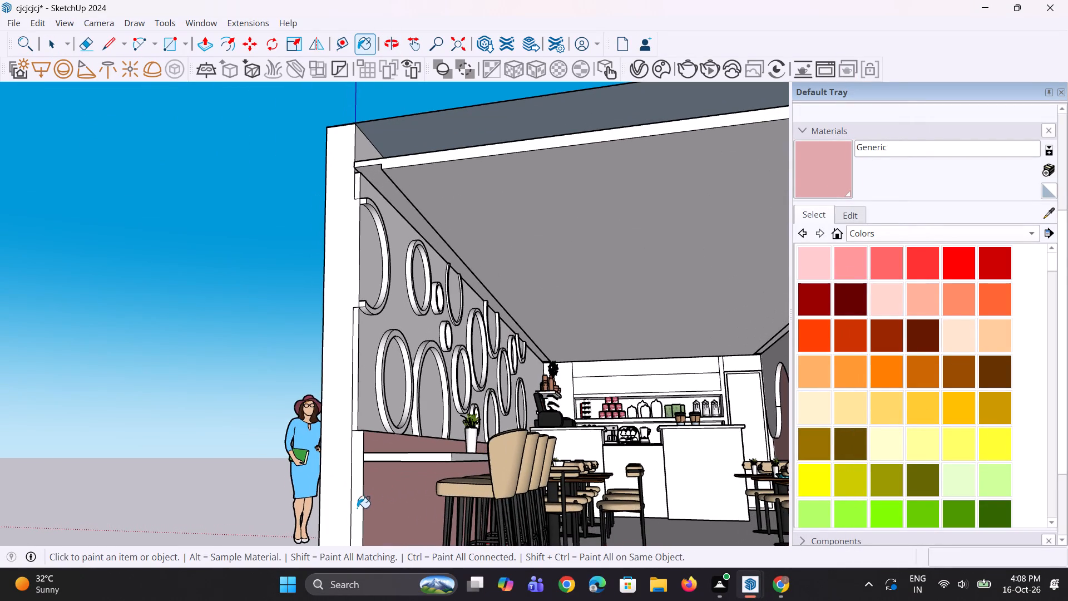
Apply Wood Floor Dark from the Wood collection to the lower wall section behind the bar stools.
scroll(390, 494, "down", 7)
middle_click_drag(457, 485, 468, 492)
scroll(415, 492, "up", 2)
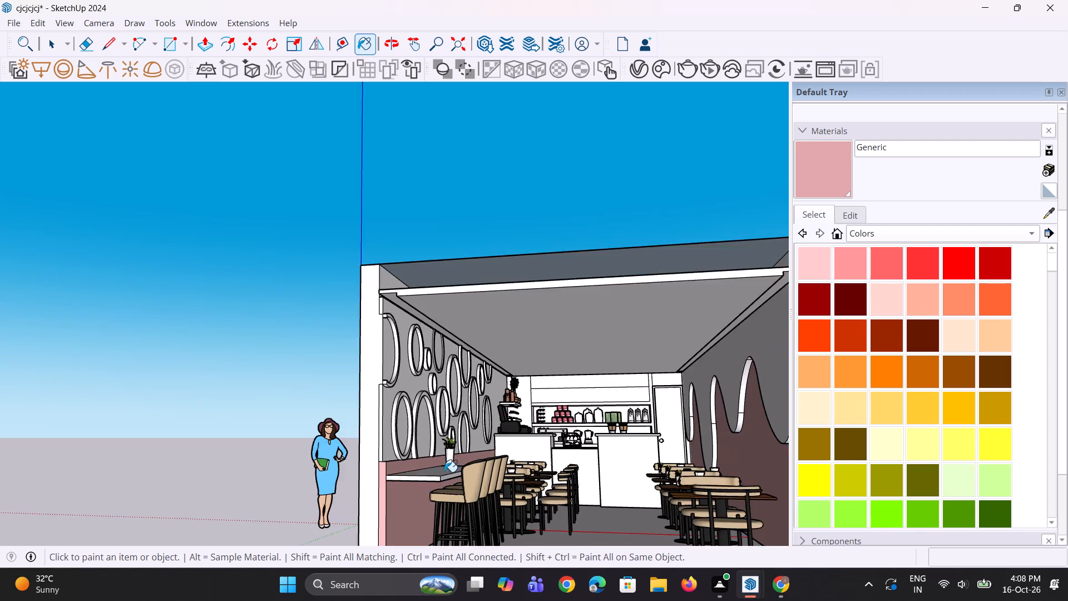
scroll(446, 471, "down", 8)
scroll(415, 540, "up", 12)
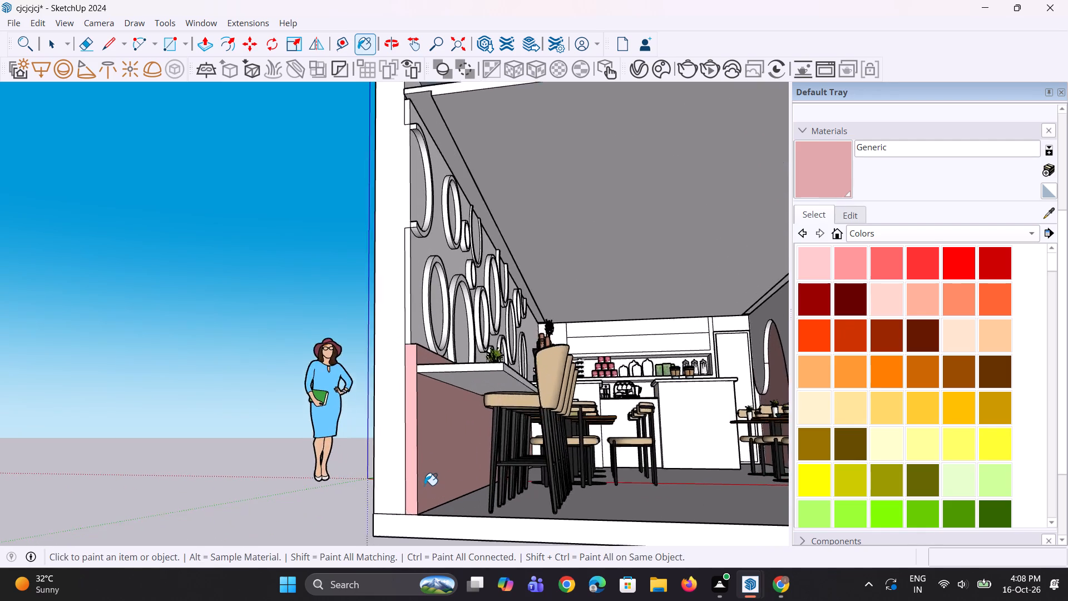
scroll(424, 485, "up", 4)
middle_click_drag(428, 486, 393, 501)
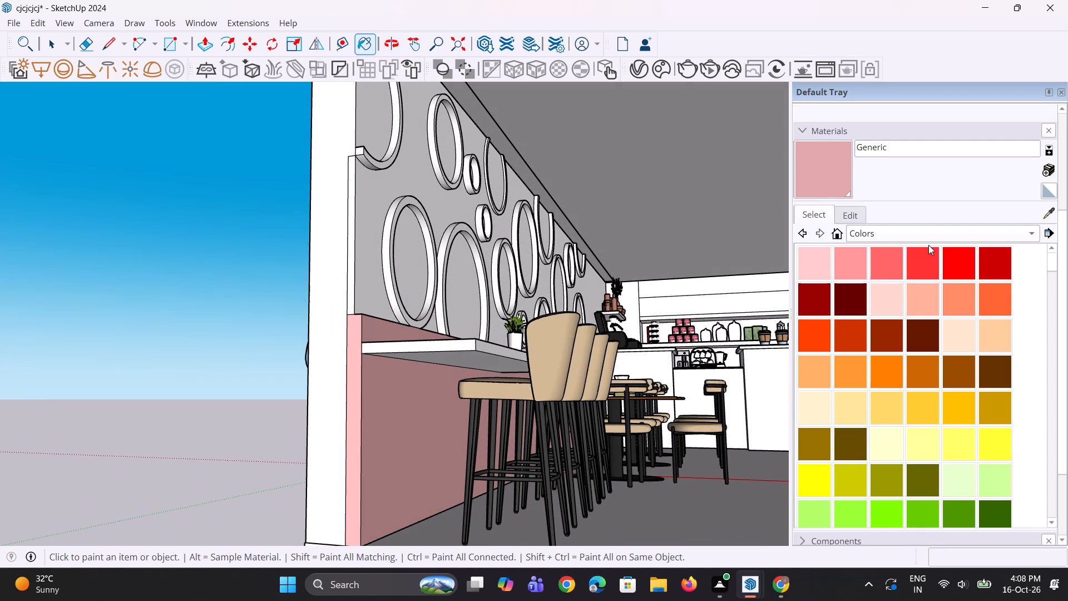
left_click(892, 235)
left_click(877, 372)
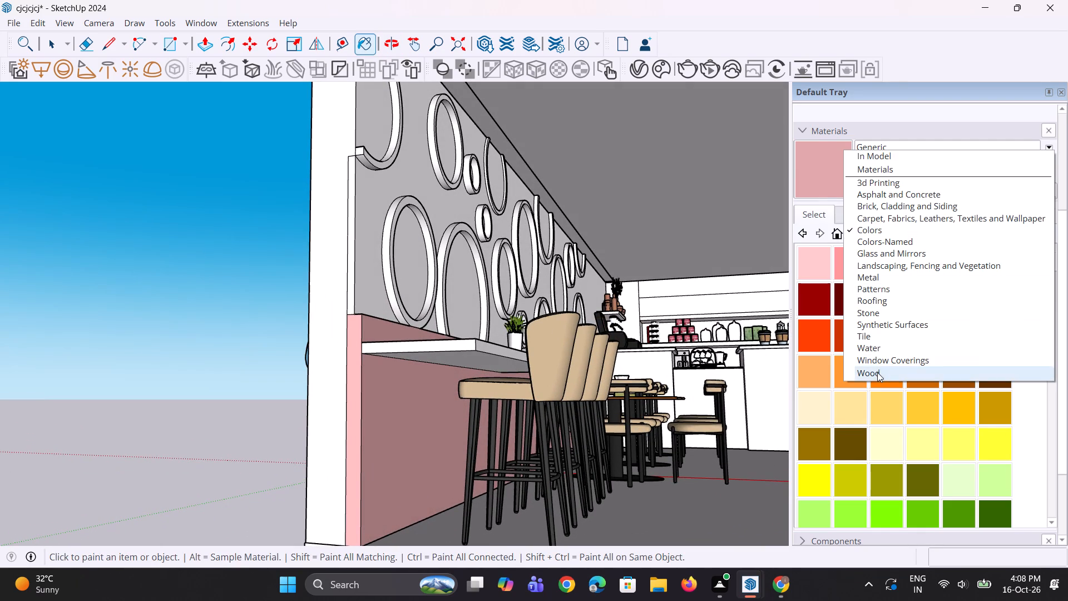
left_click(955, 254)
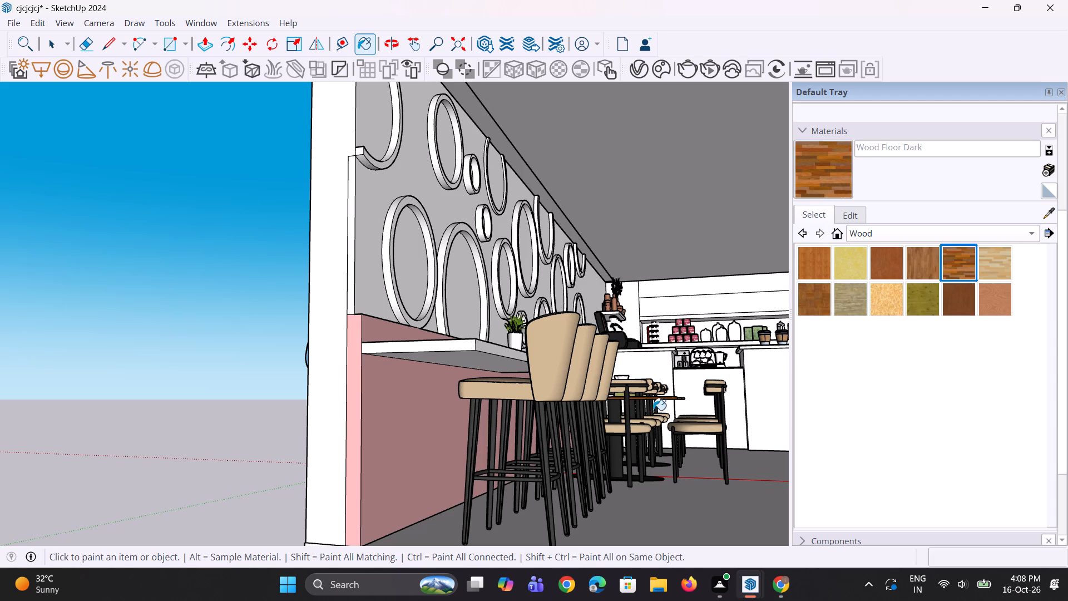
left_click(419, 455)
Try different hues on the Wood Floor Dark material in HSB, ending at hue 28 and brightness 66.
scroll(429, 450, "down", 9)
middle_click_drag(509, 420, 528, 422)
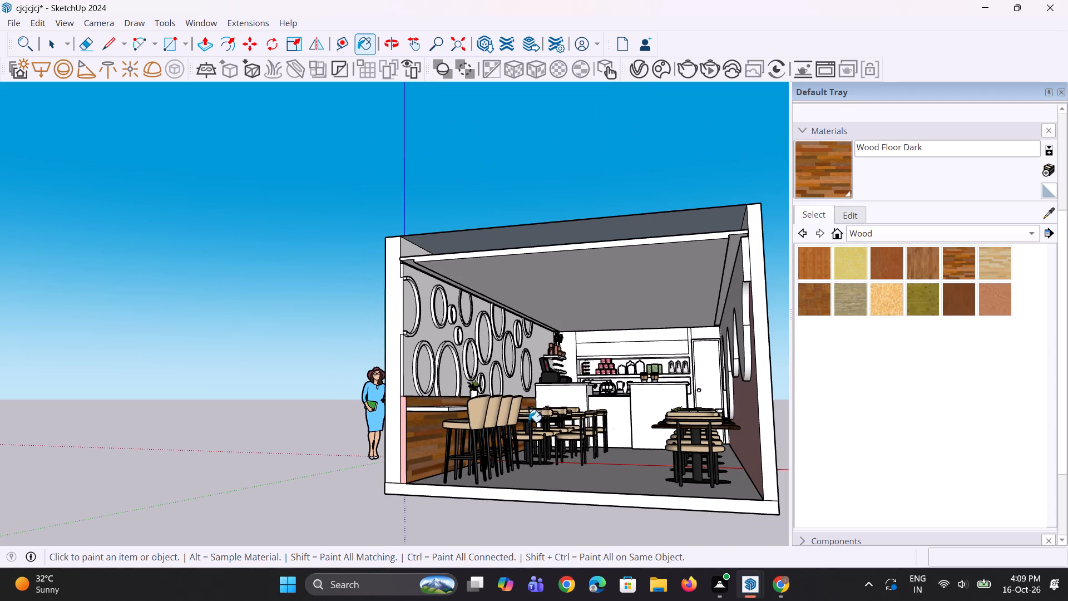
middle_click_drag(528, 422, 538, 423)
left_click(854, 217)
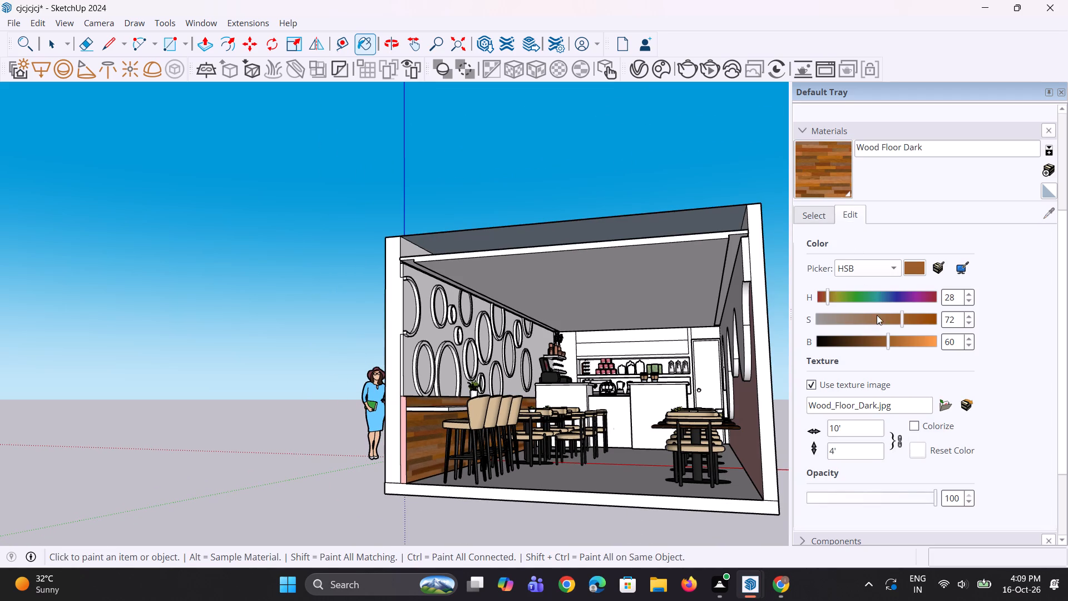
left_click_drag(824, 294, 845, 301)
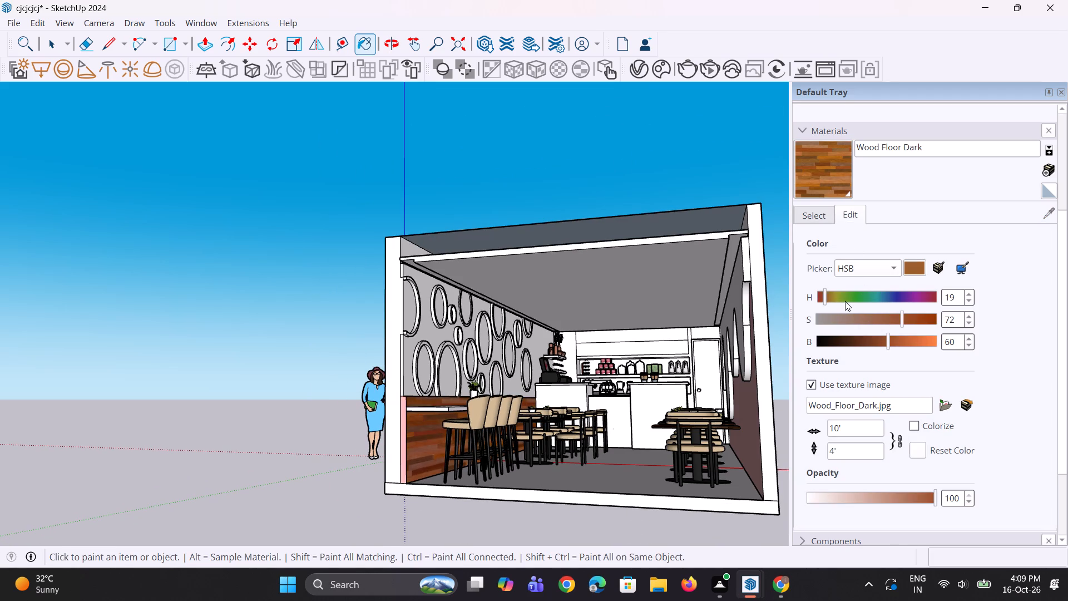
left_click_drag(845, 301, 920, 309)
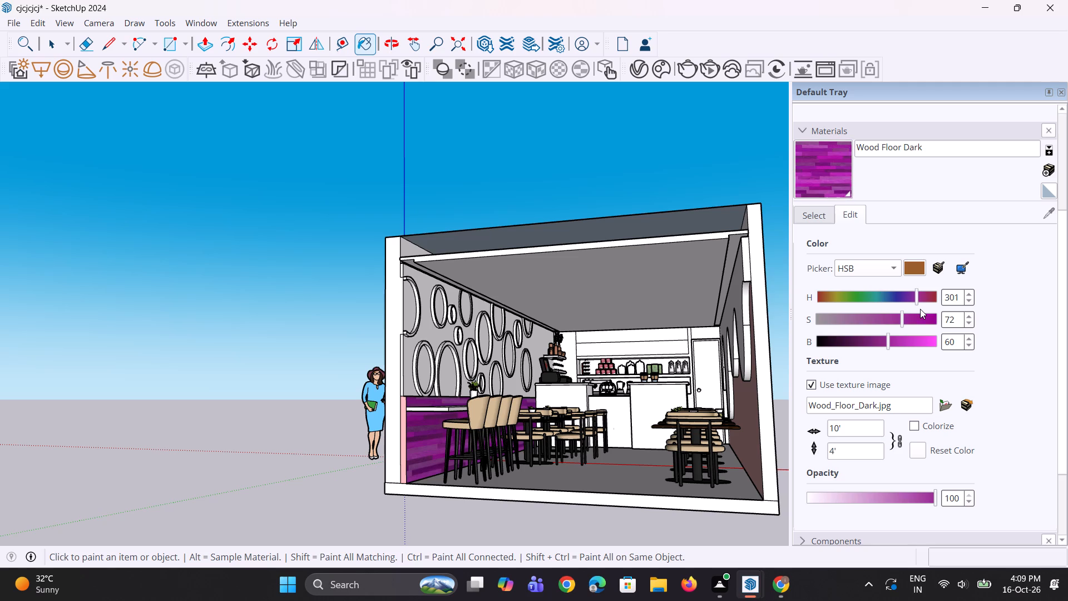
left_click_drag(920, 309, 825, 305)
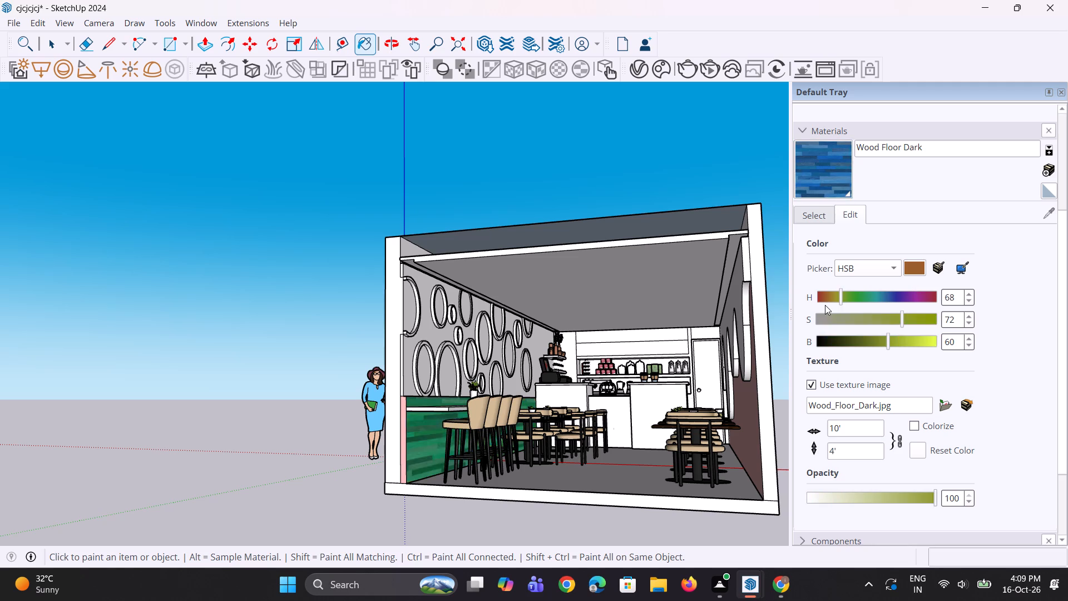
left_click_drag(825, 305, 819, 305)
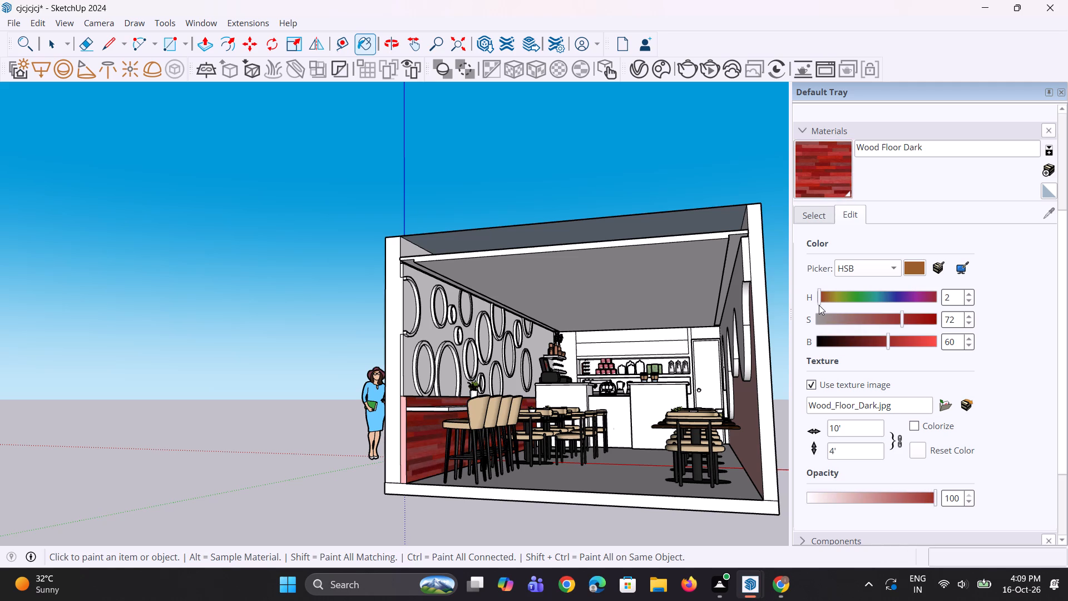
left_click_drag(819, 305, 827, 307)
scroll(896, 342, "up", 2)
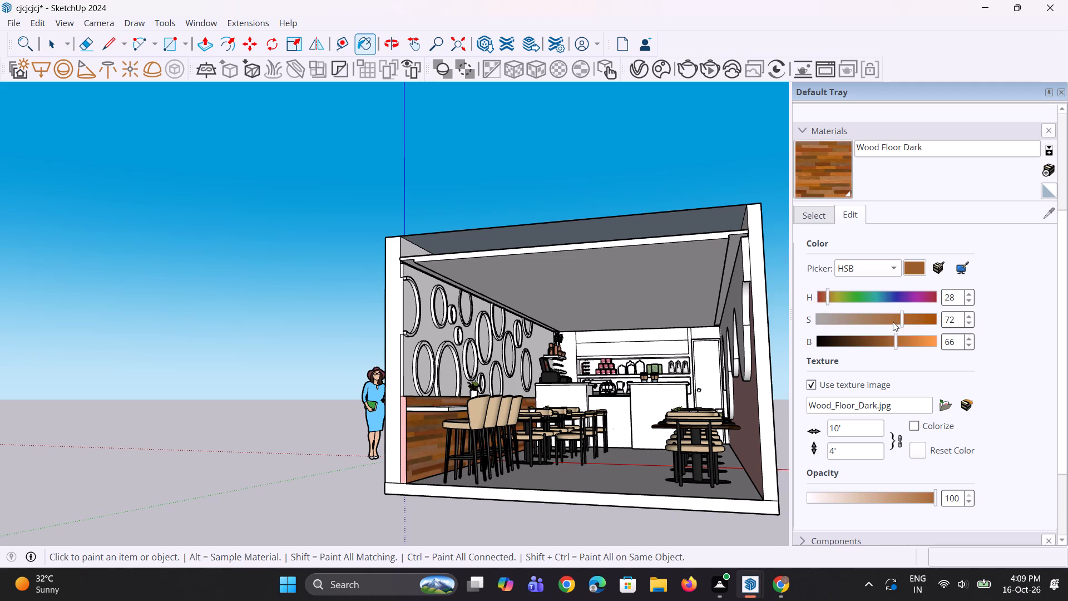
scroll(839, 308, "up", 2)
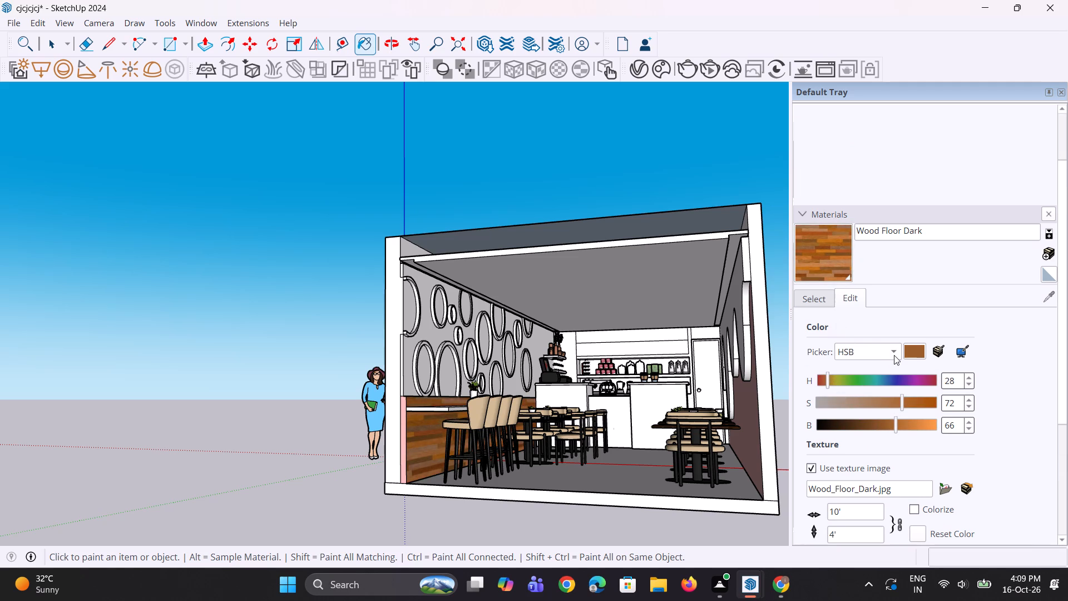
Switch the Wood Floor Dark colour picker to RGB and set green to 85 and blue to 77.
left_click(895, 351)
left_click(863, 334)
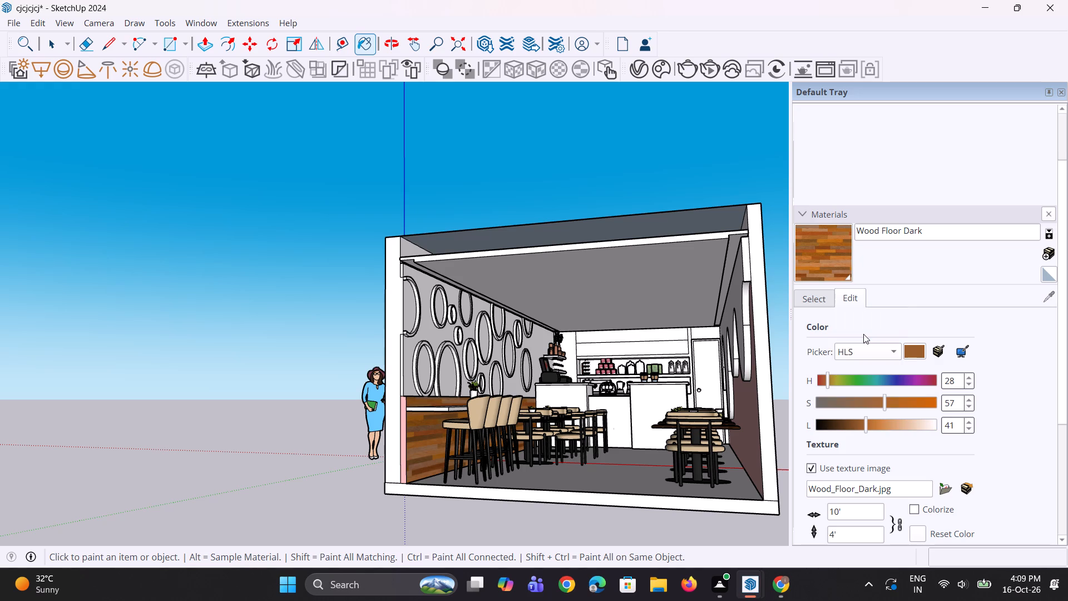
left_click(891, 350)
left_click(871, 362)
left_click(899, 351)
left_click(892, 371)
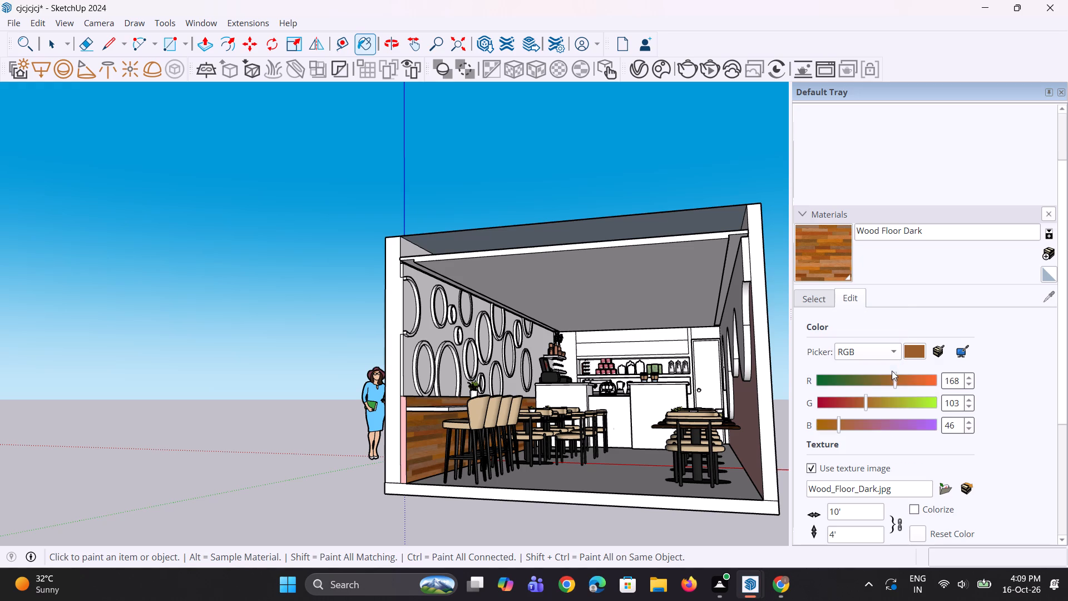
left_click_drag(863, 401, 857, 400)
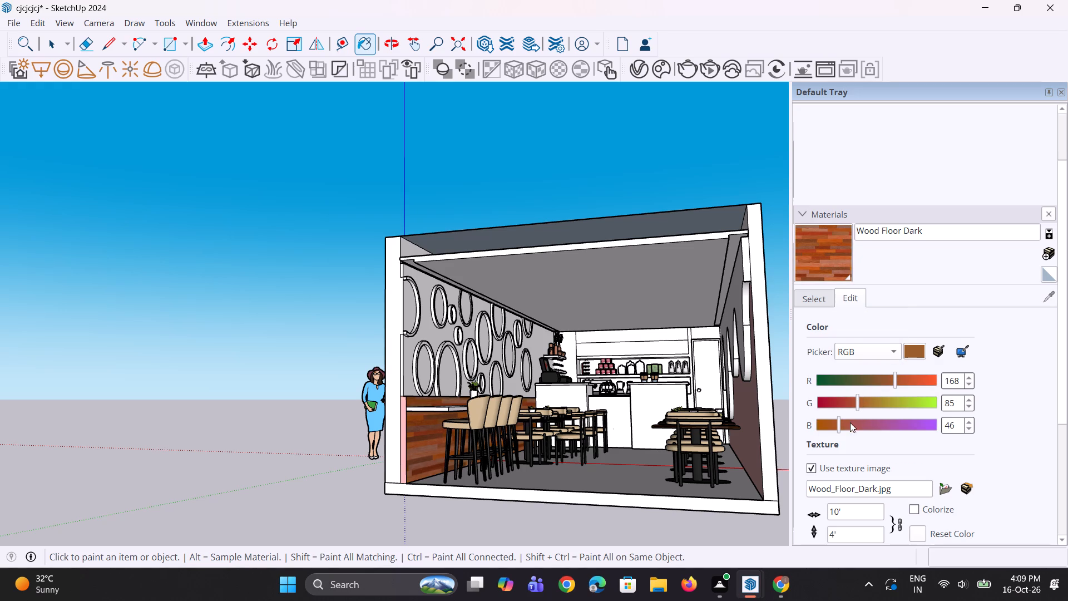
left_click_drag(838, 424, 849, 425)
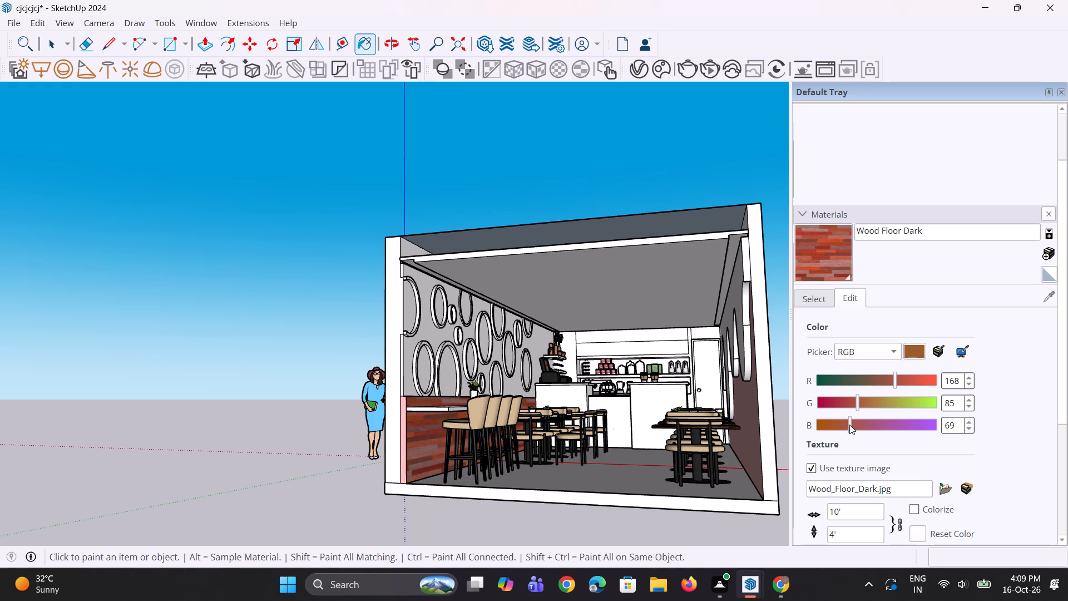
left_click_drag(849, 425, 853, 427)
Tint the Wood Floor Dark material pinkish red with red 195, green 105 and blue 103.
scroll(528, 327, "down", 2)
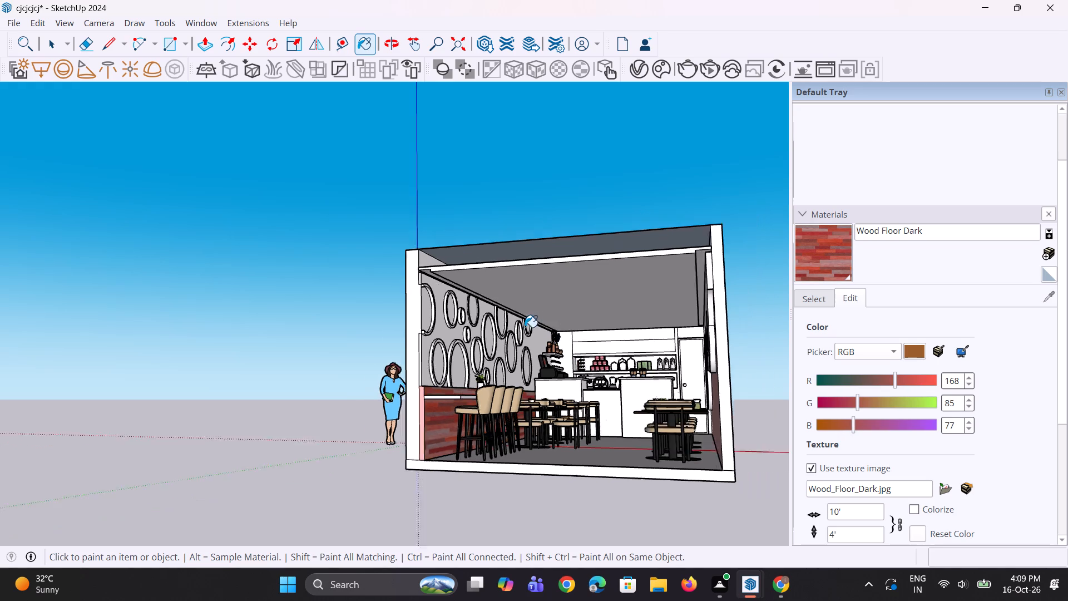
scroll(459, 475, "up", 10)
scroll(797, 447, "up", 1)
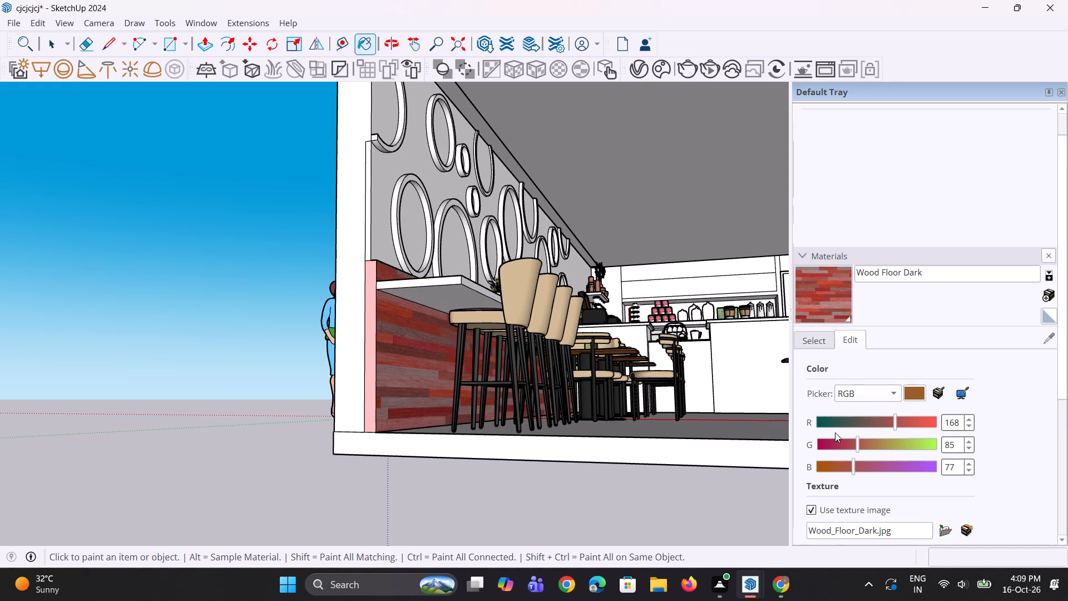
scroll(854, 447, "up", 1)
left_click_drag(857, 449, 866, 452)
left_click_drag(866, 452, 865, 452)
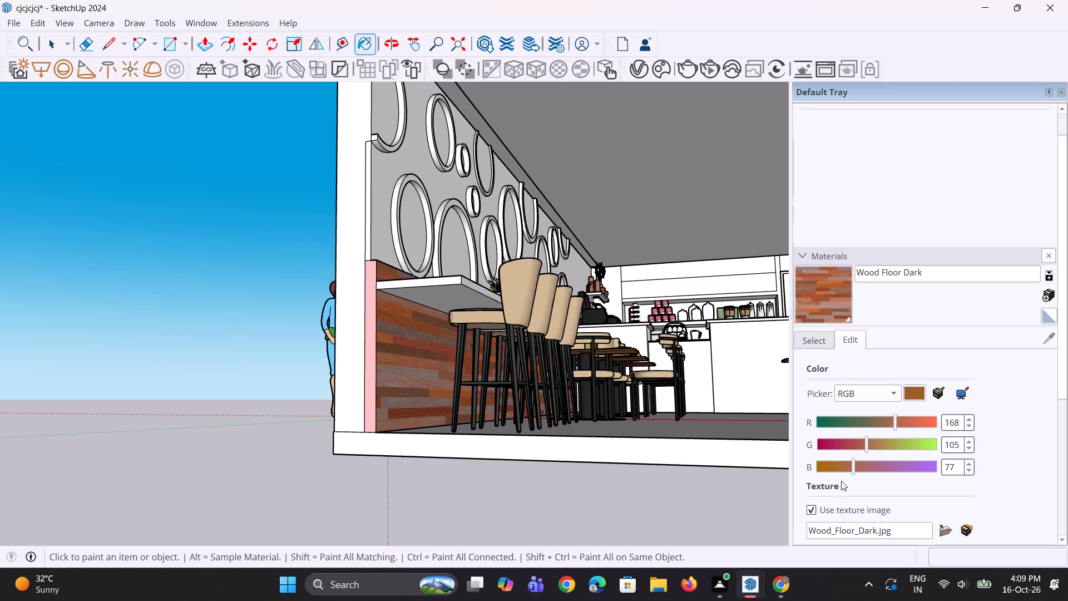
left_click_drag(855, 469, 863, 471)
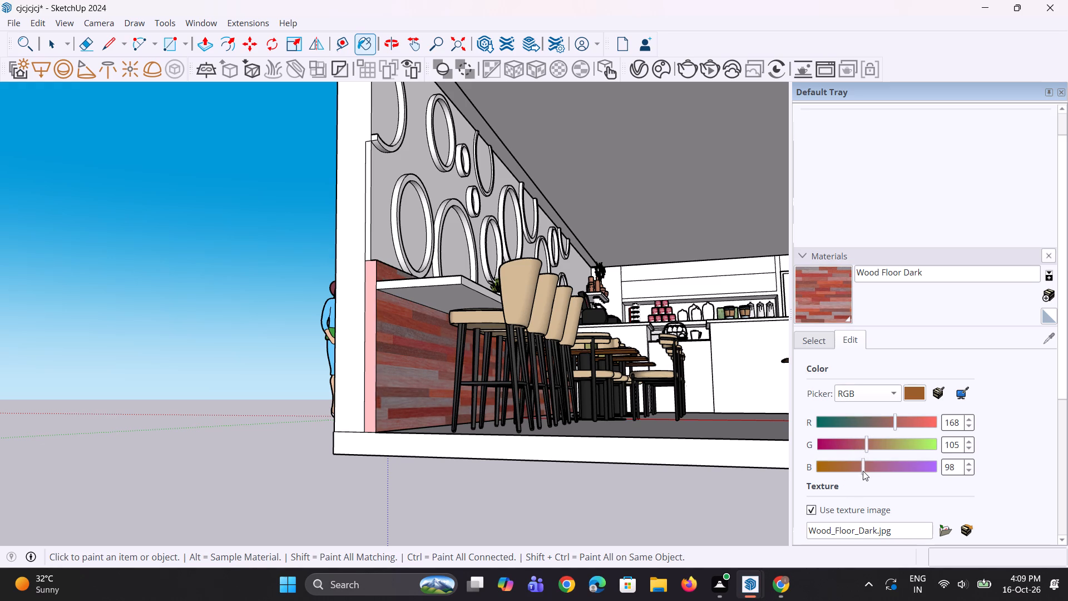
left_click_drag(863, 471, 864, 471)
left_click_drag(894, 422, 909, 427)
left_click_drag(909, 427, 911, 420)
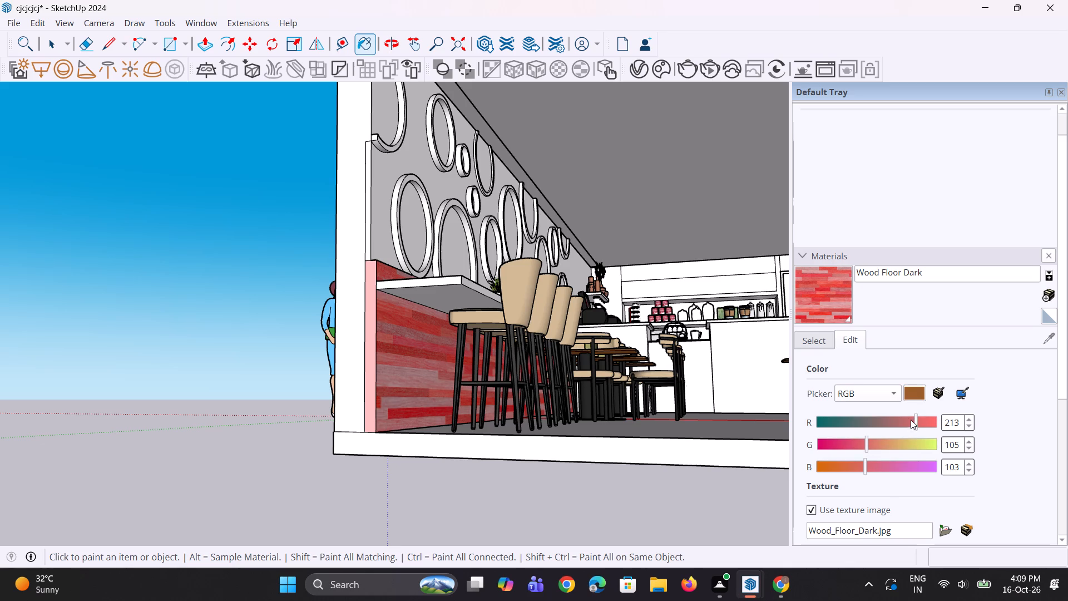
left_click_drag(911, 420, 907, 418)
scroll(510, 366, "down", 5)
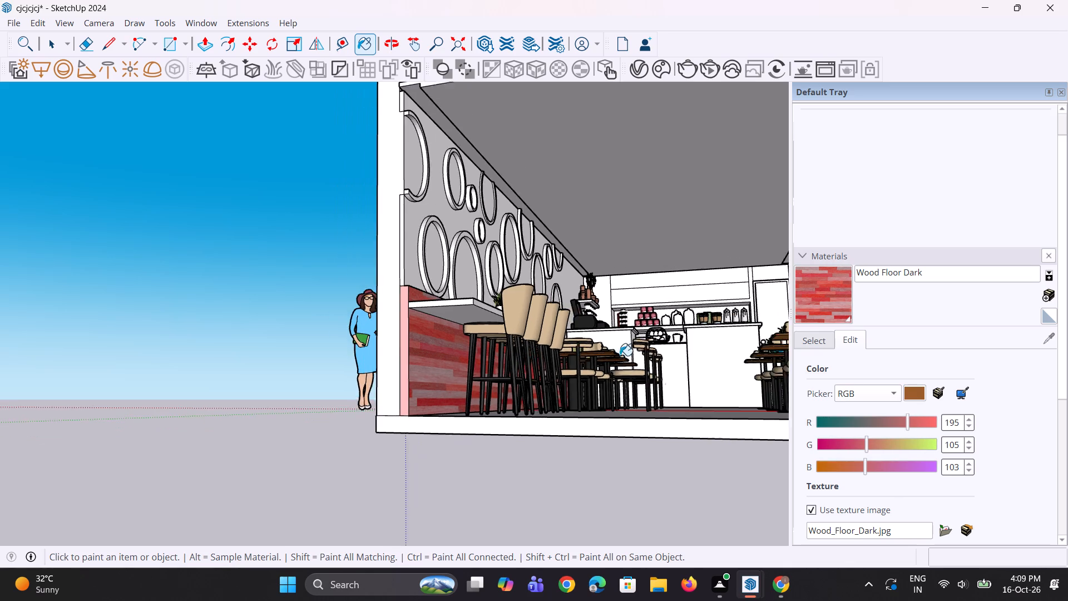
middle_click_drag(654, 347, 593, 385)
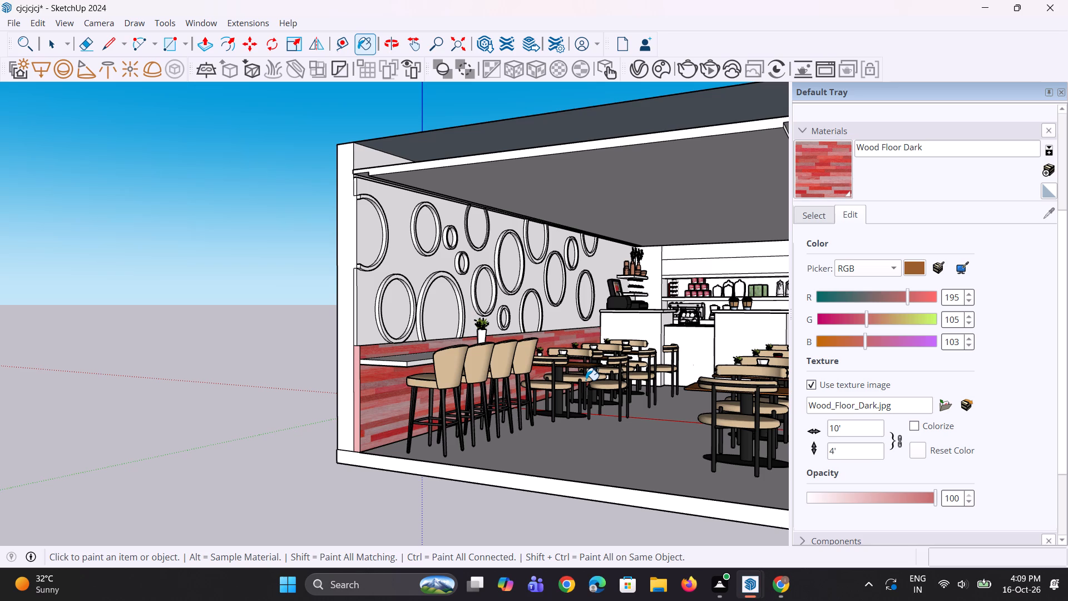
Refine the Wood Floor Dark tint to red 198, green 114 and blue 106.
scroll(605, 271, "down", 1)
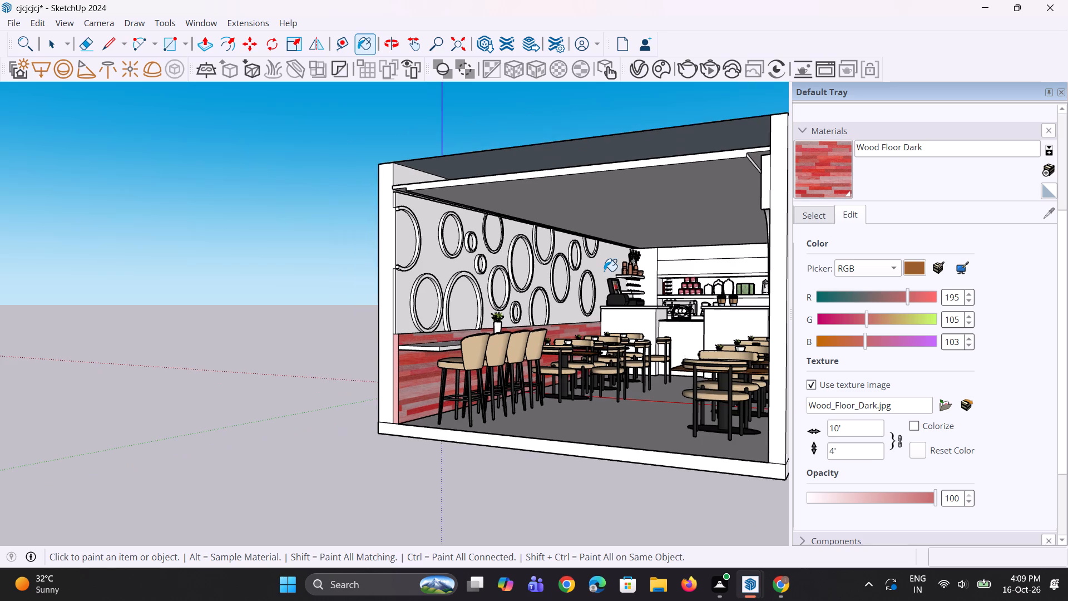
scroll(392, 351, "down", 3)
scroll(861, 407, "up", 3)
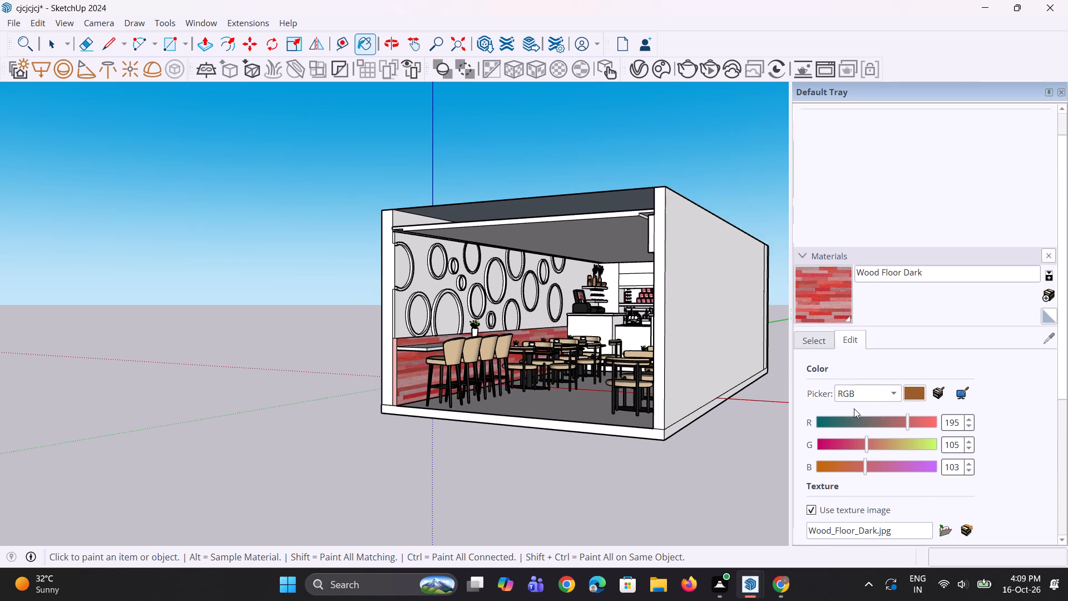
left_click(866, 443)
left_click(907, 423)
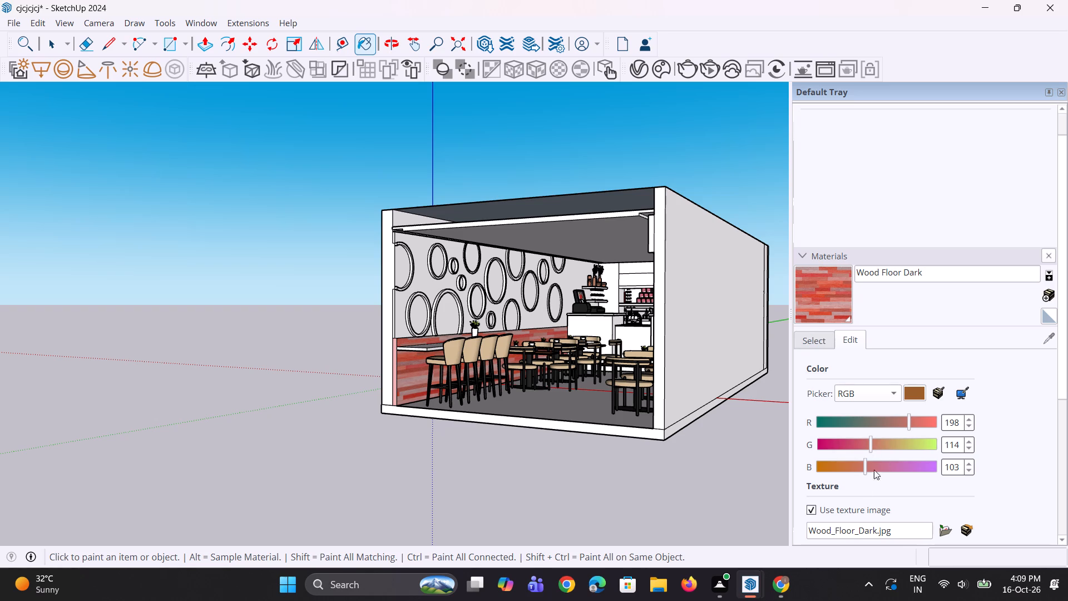
left_click(866, 467)
scroll(340, 382, "down", 4)
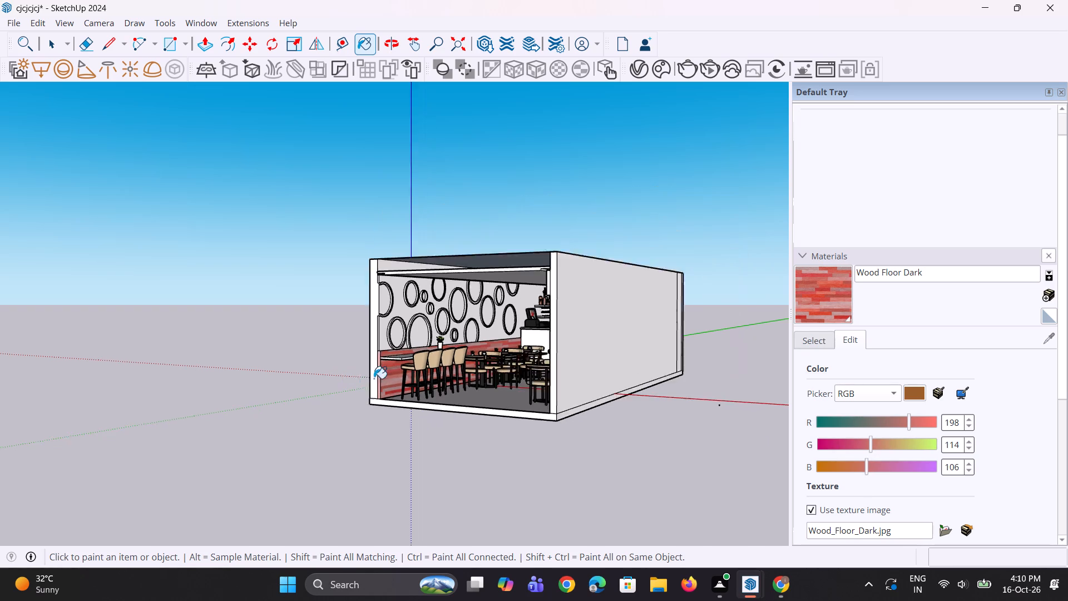
middle_click_drag(468, 383, 522, 364)
scroll(528, 336, "up", 3)
key("space")
key("space")
left_click(646, 444)
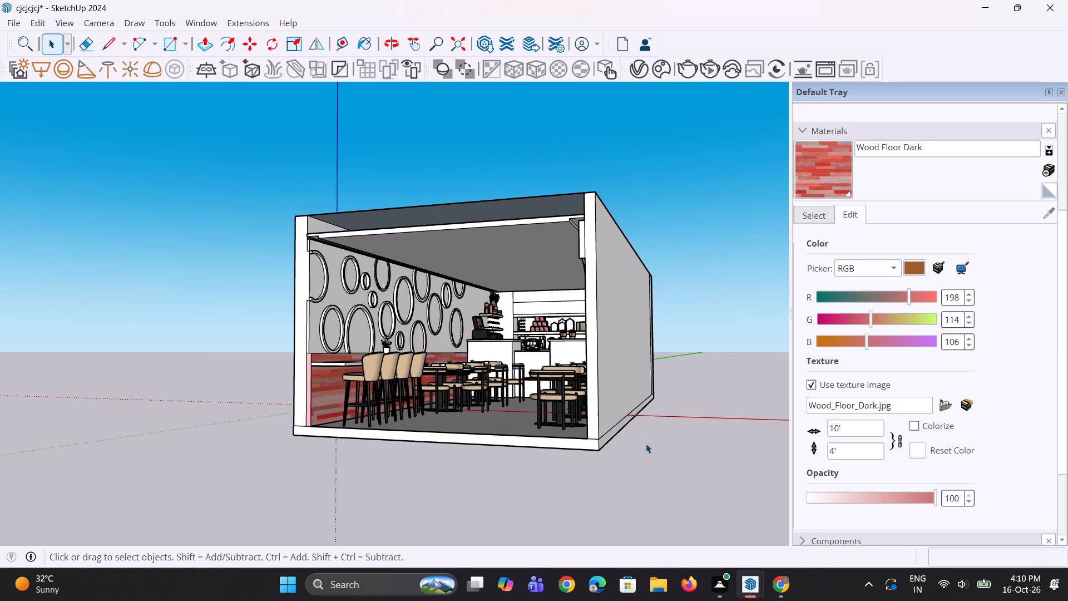
Paint the front end face of the lower wall section beside the bar counter with Wood Floor Dark.
middle_click_drag(343, 410, 409, 446)
scroll(557, 375, "up", 2)
scroll(280, 401, "up", 2)
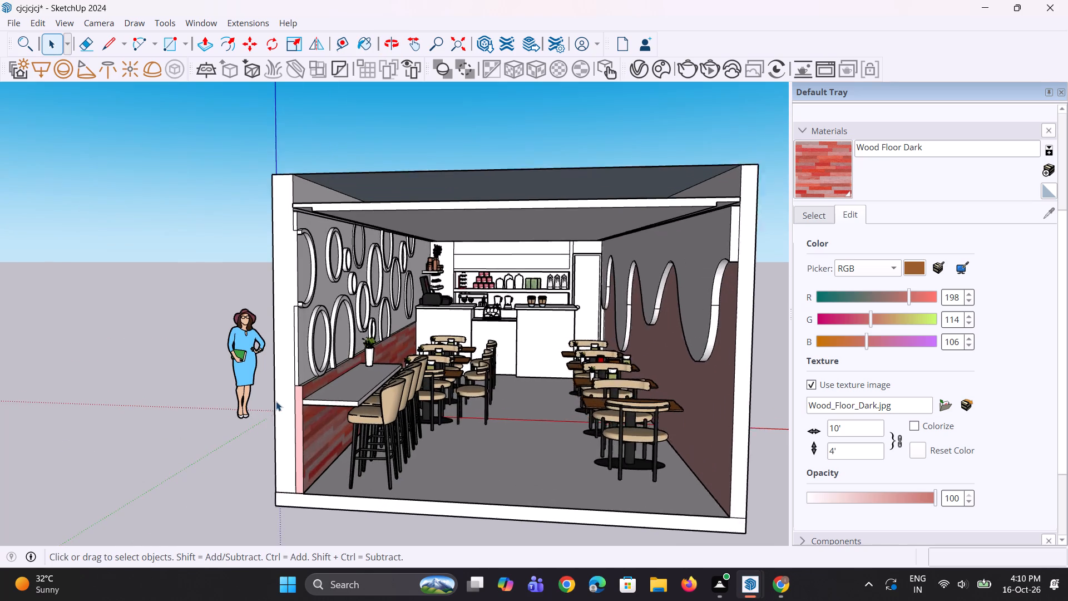
scroll(303, 406, "up", 2)
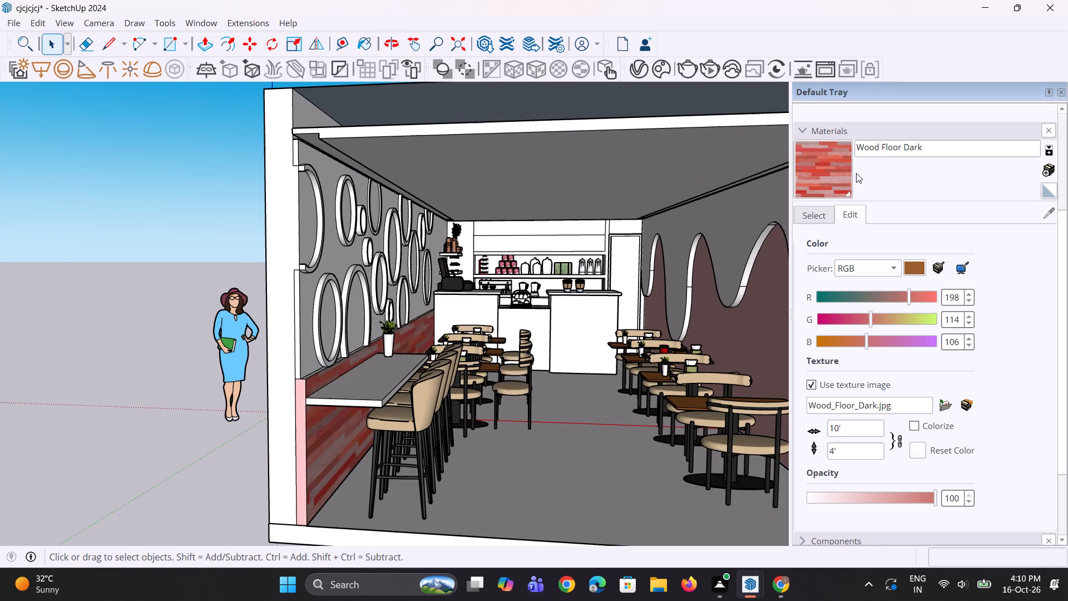
left_click(839, 174)
scroll(289, 412, "up", 2)
left_click(305, 426)
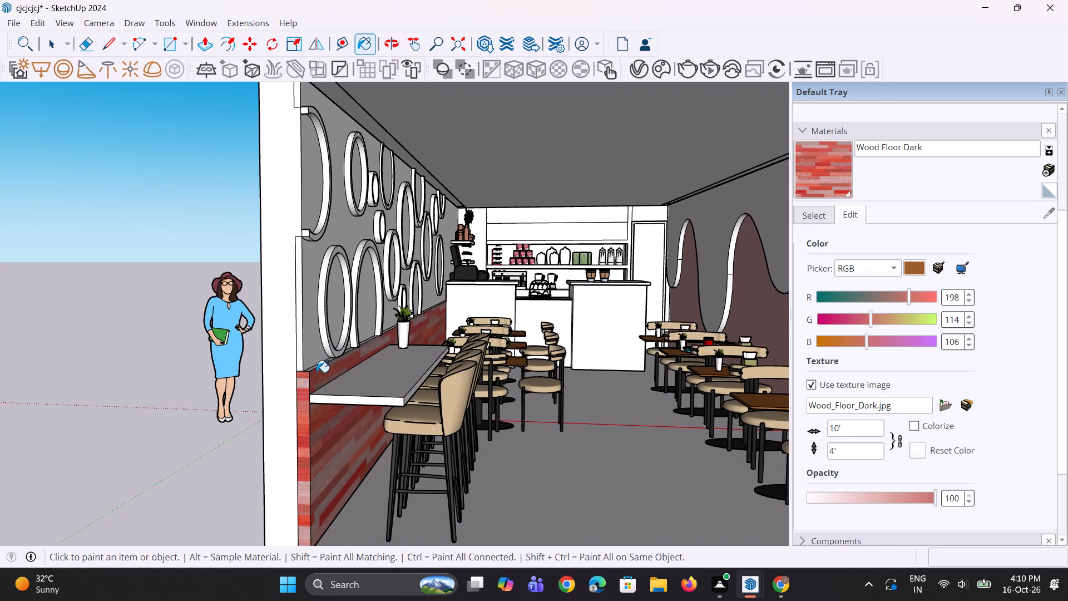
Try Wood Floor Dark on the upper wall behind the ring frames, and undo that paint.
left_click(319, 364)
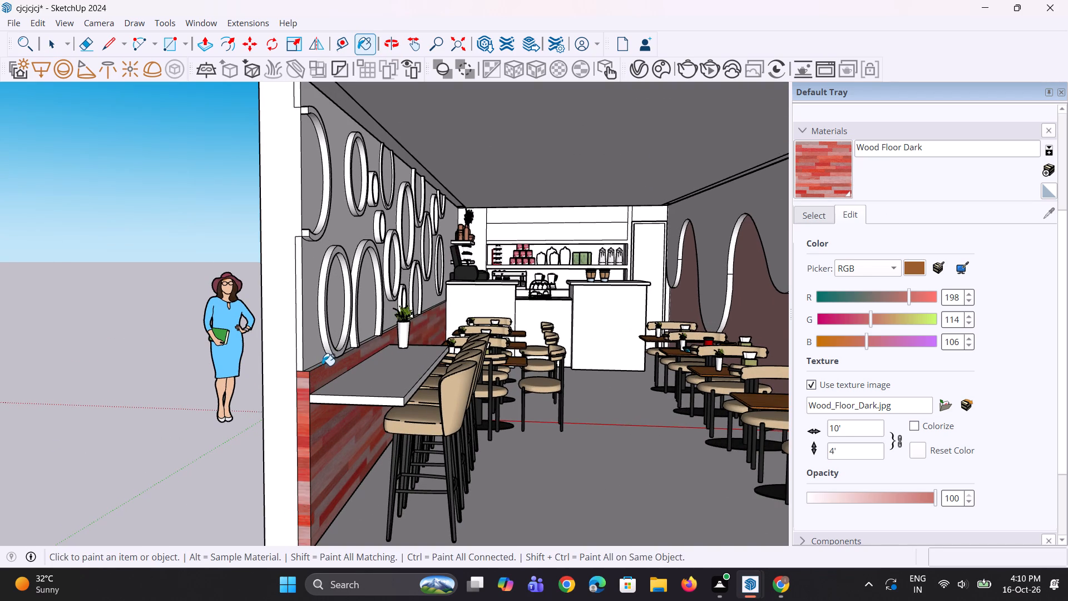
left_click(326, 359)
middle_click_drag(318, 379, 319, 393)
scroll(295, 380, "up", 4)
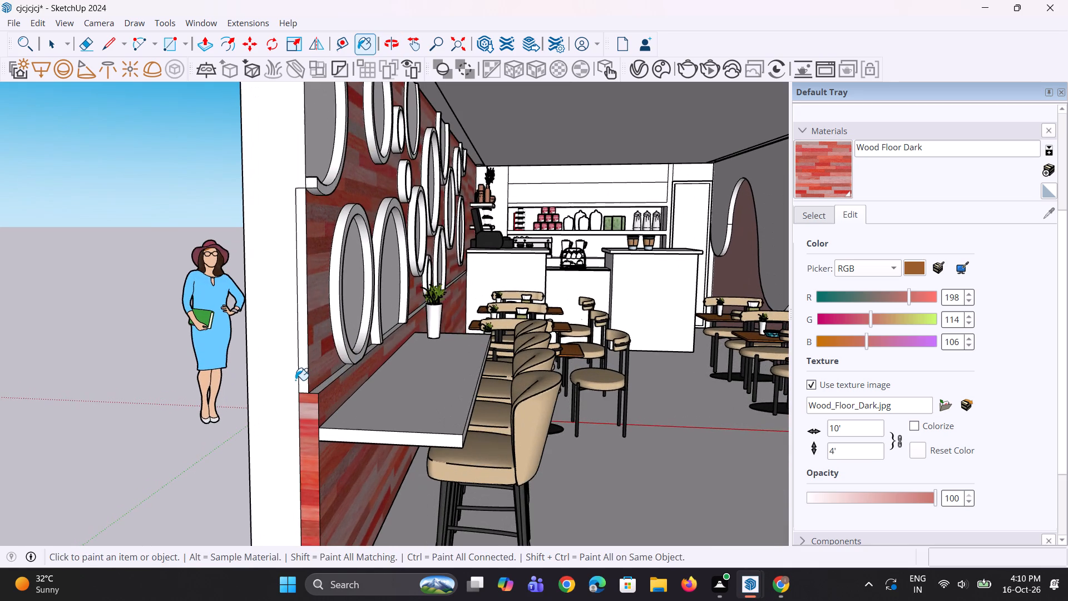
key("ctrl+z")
Paint the narrow top ledge of the lower wall section along the bar counter with Wood Floor Dark.
scroll(293, 384, "up", 4)
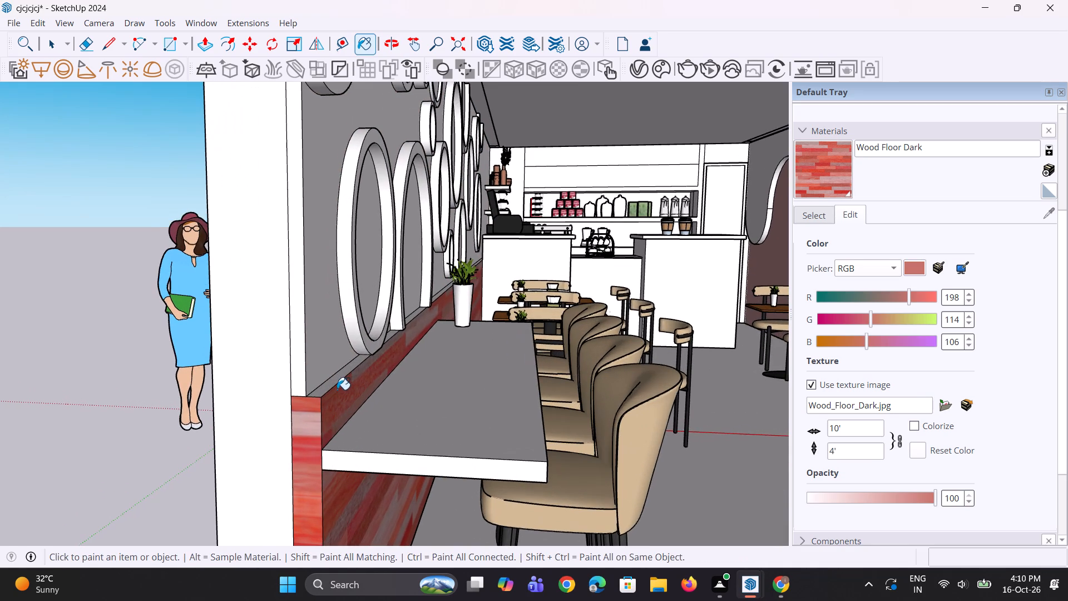
left_click(341, 374)
scroll(270, 428, "down", 4)
middle_click_drag(392, 364, 329, 406)
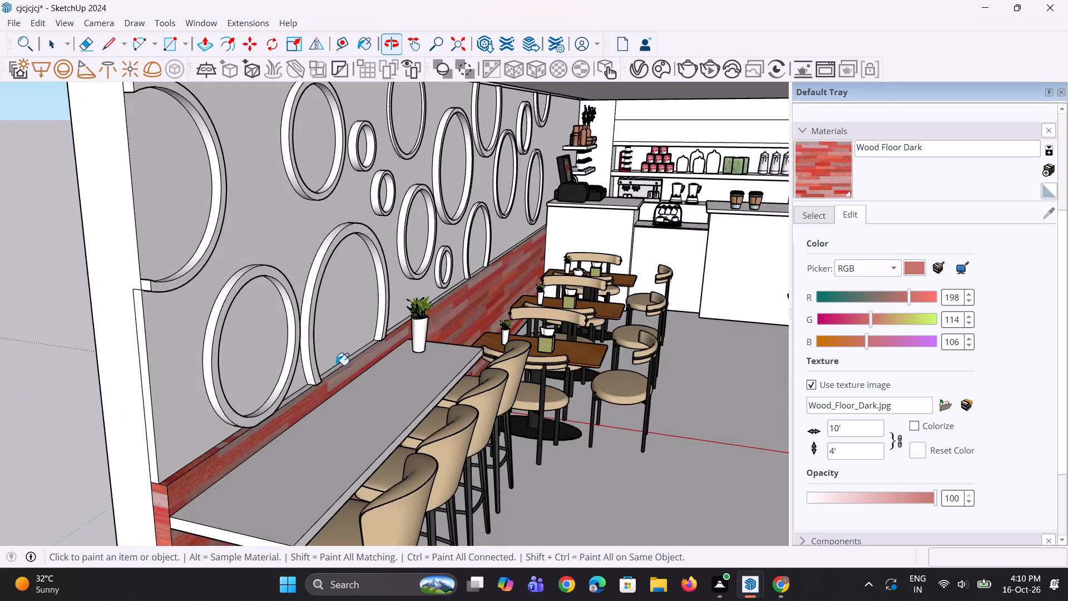
scroll(337, 364, "up", 3)
left_click(338, 364)
scroll(331, 373, "up", 3)
left_click(331, 373)
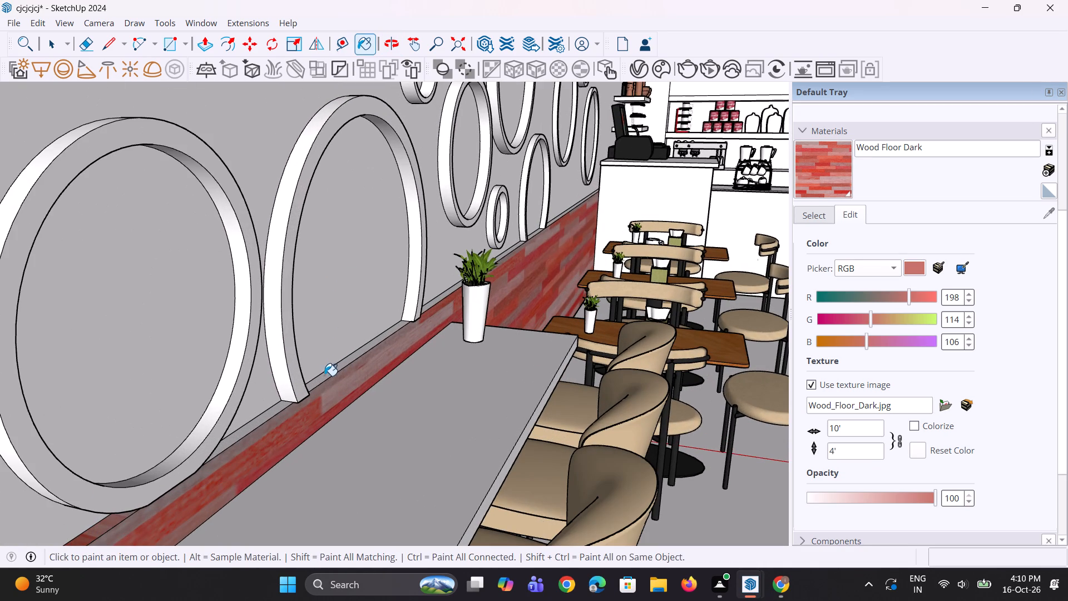
left_click(276, 409)
middle_click_drag(303, 410, 187, 456)
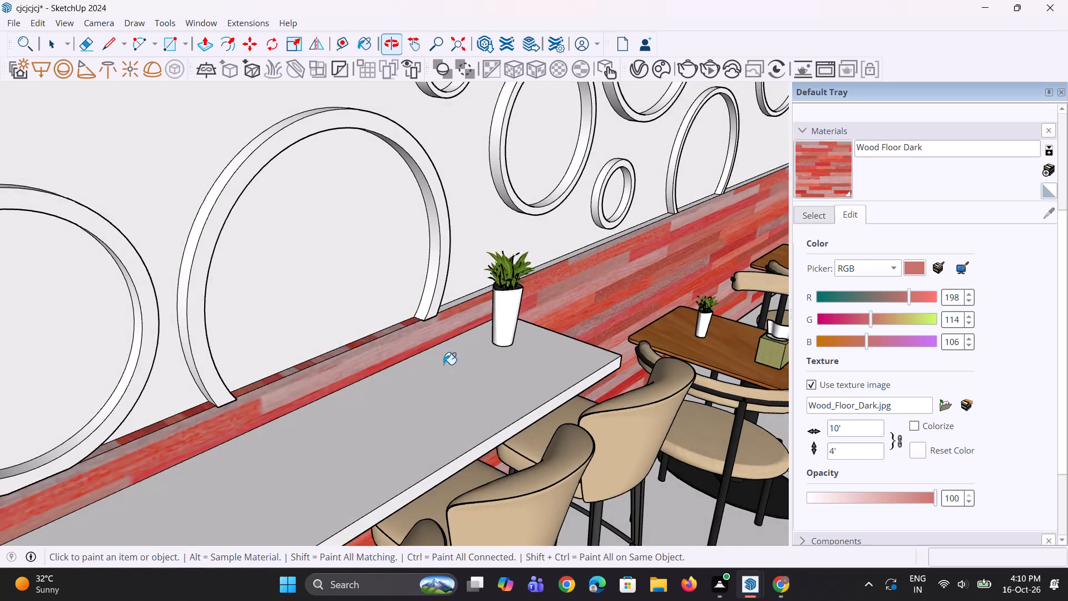
scroll(472, 341, "up", 5)
left_click(450, 290)
scroll(320, 402, "down", 5)
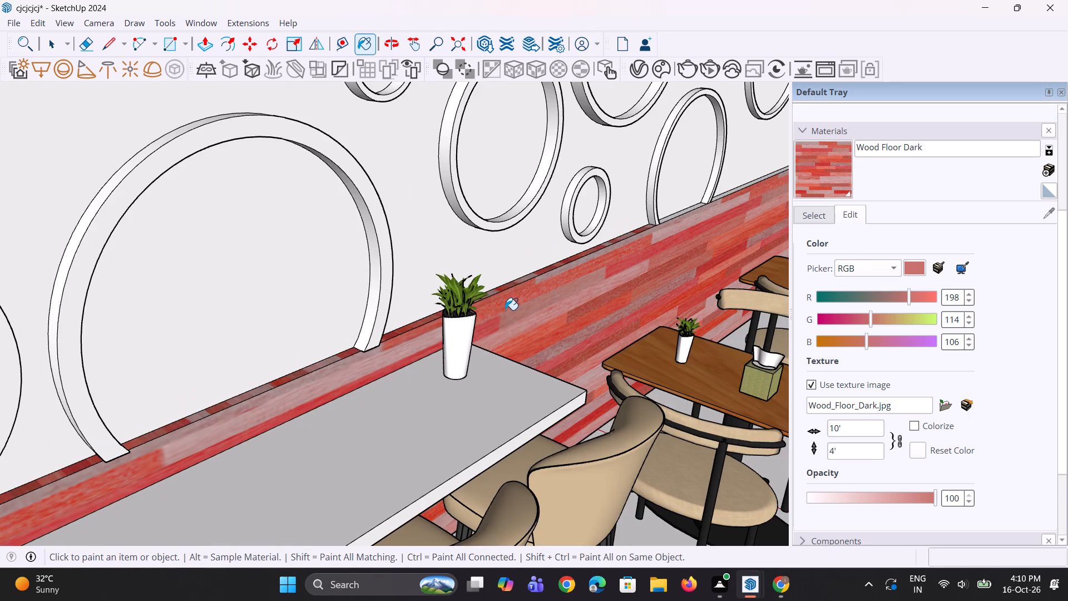
scroll(310, 376, "down", 5)
scroll(320, 460, "up", 1)
Paint the remaining ledge strips beneath and beyond the cut-off ring near the dining tables with Wood Floor Dark.
middle_click_drag(320, 460, 361, 416)
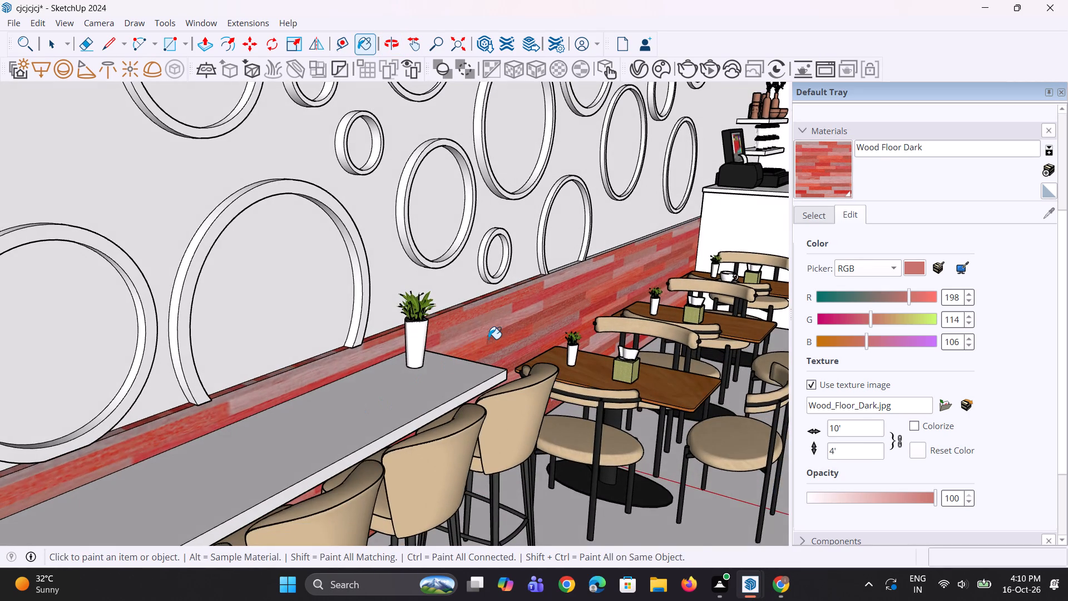
scroll(488, 339, "up", 1)
scroll(518, 284, "up", 5)
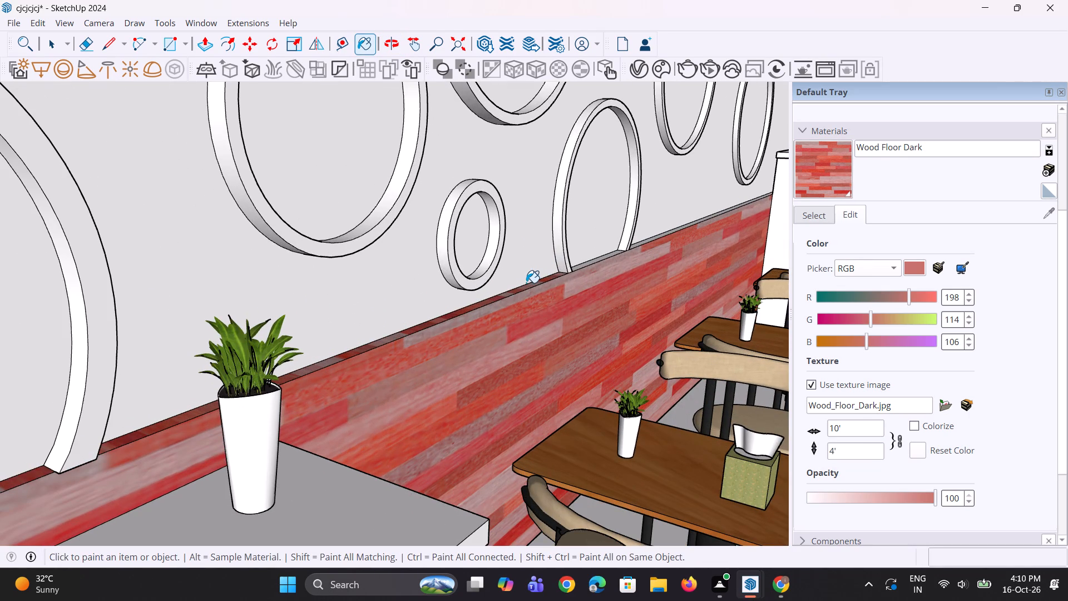
scroll(526, 289, "up", 1)
left_click(604, 257)
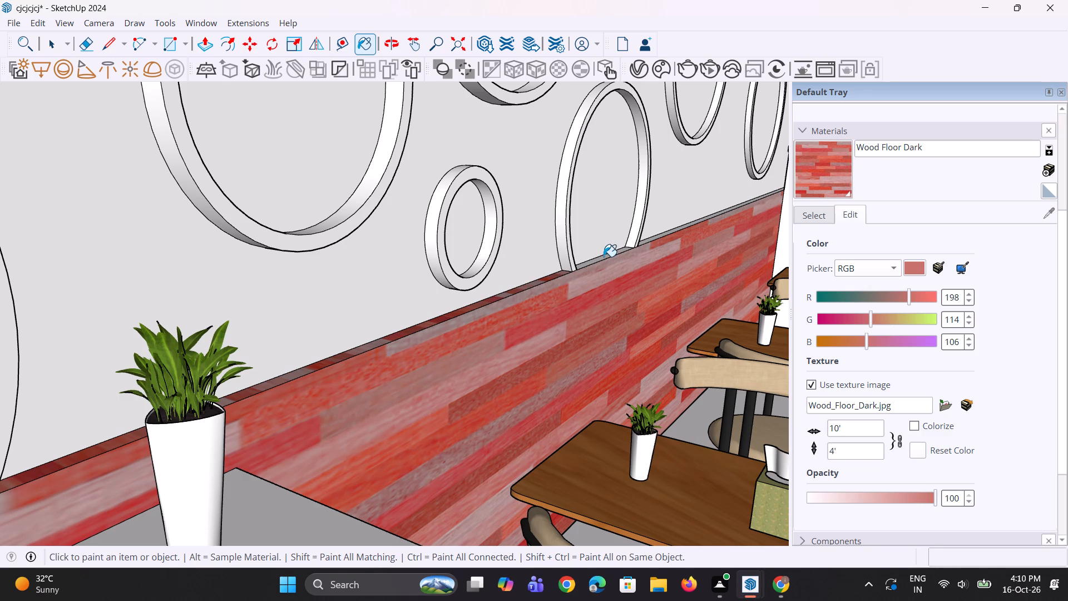
scroll(655, 238, "up", 2)
left_click(656, 237)
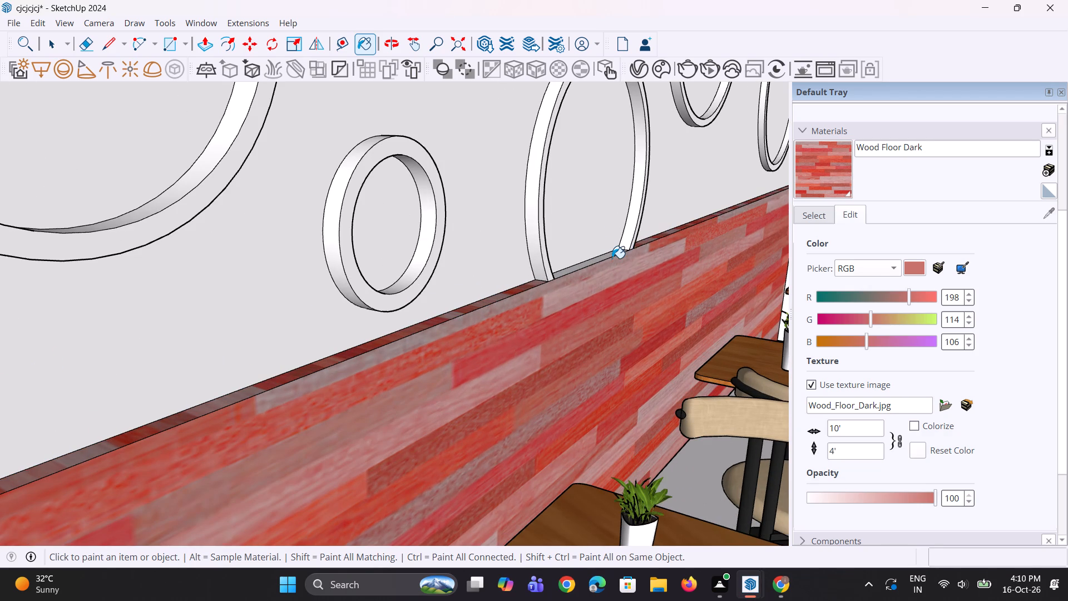
double_click(612, 258)
double_click(606, 258)
scroll(423, 369, "down", 6)
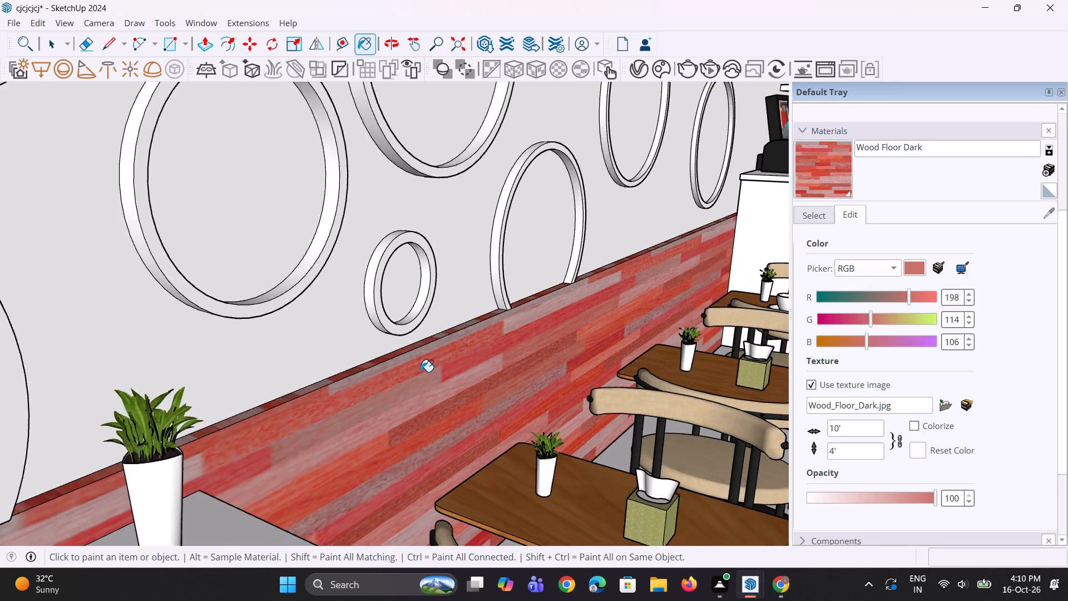
Finish painting and save the café model.
scroll(421, 372, "down", 2)
middle_click_drag(467, 349, 605, 323)
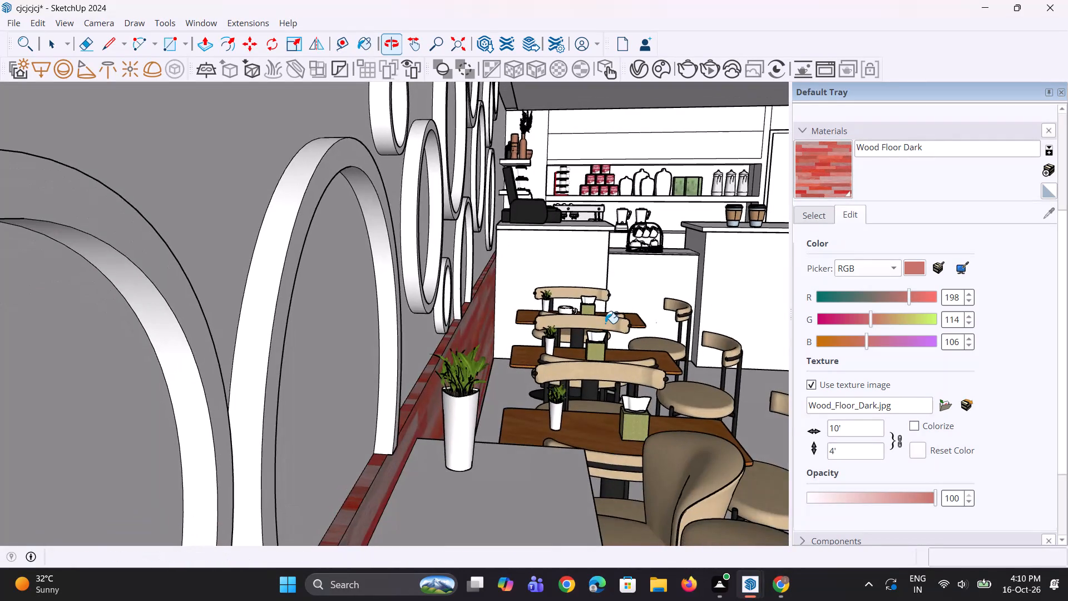
scroll(477, 300, "down", 10)
middle_click_drag(517, 353, 501, 346)
key("space")
key("space")
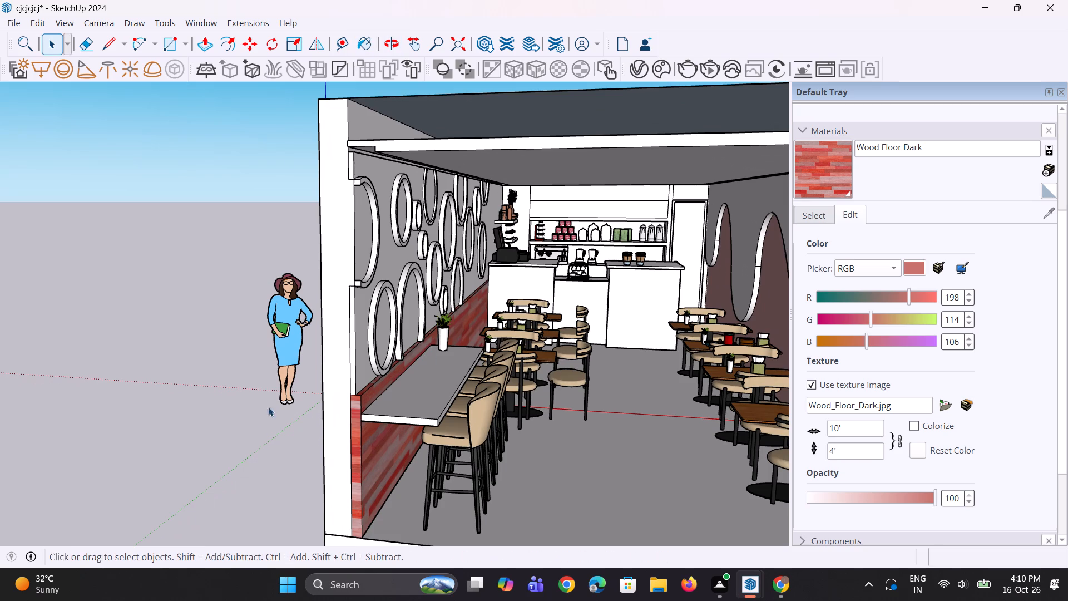
key("space")
left_click(256, 430)
scroll(255, 430, "down", 3)
middle_click_drag(480, 404, 472, 372)
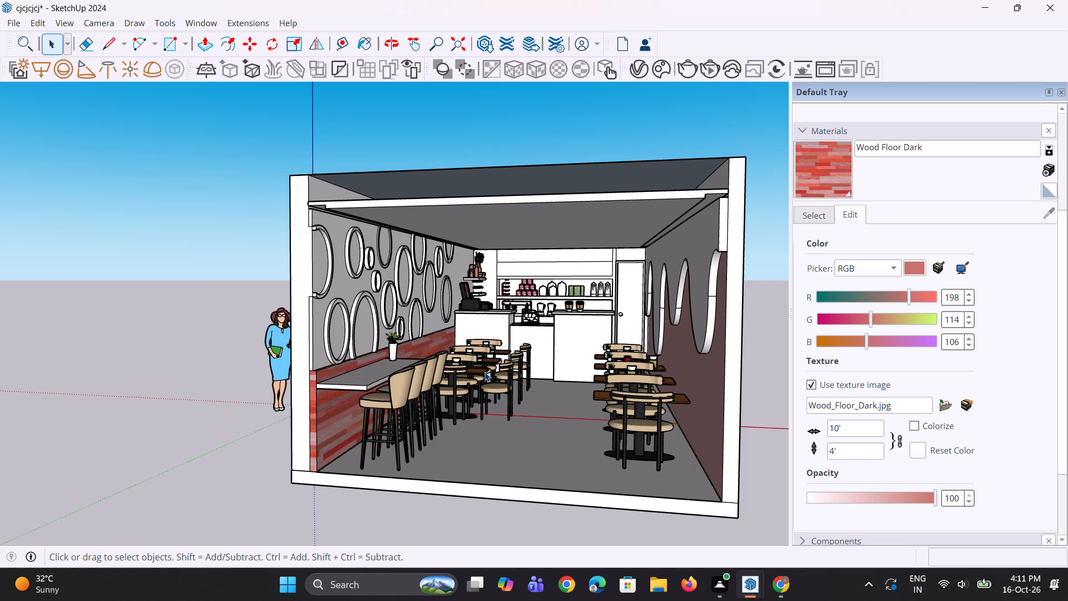
key("ctrl+s")
Create a new generic V-Ray material with a dark grey diffuse colour of RGB 58, 56, 56.
left_click(637, 80)
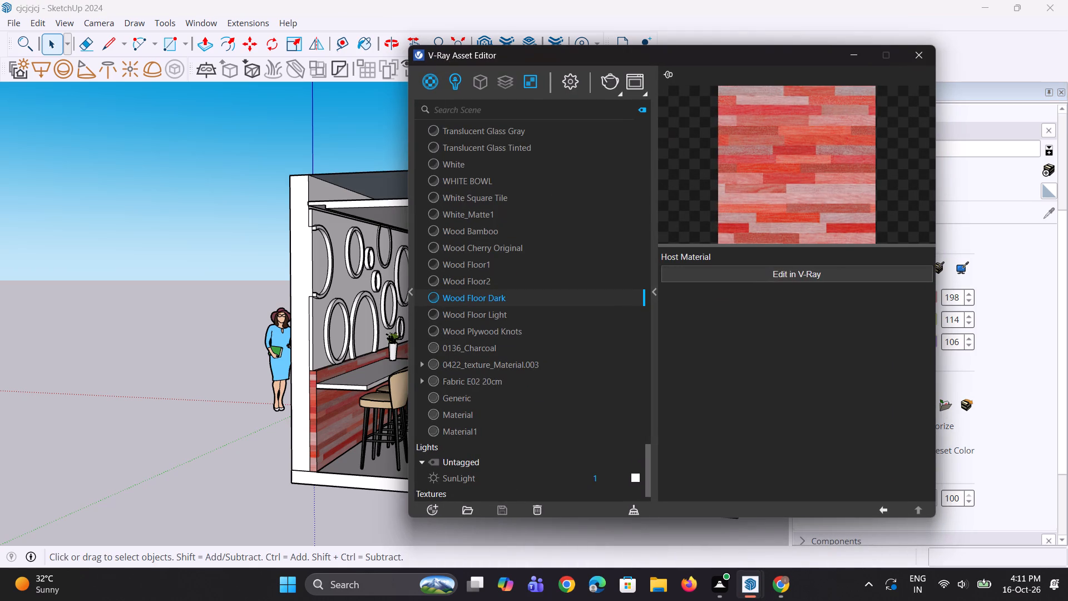
right_click(433, 83)
left_click(446, 107)
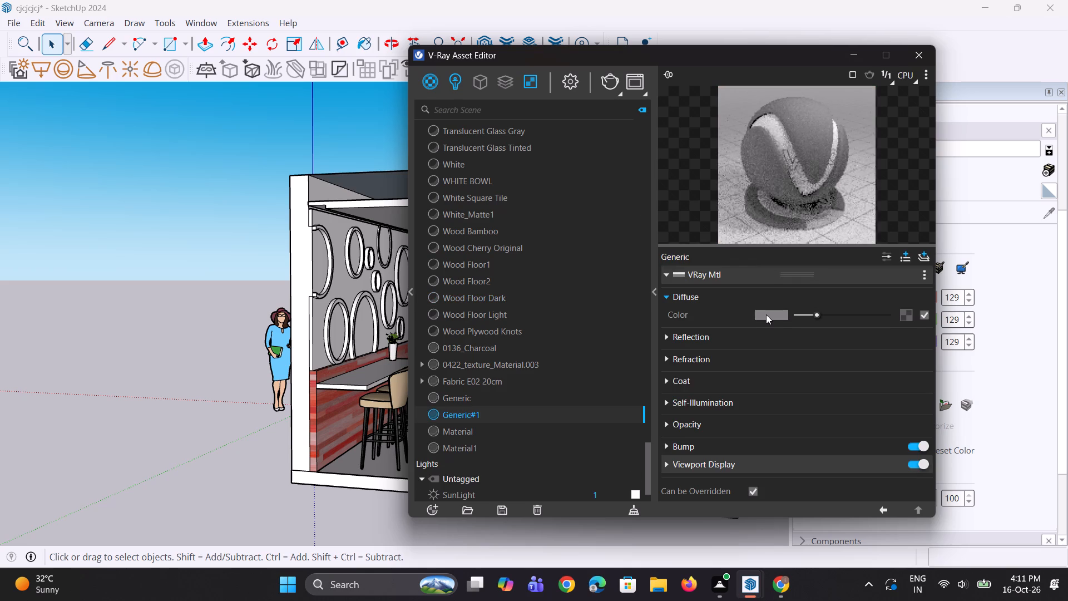
left_click(766, 314)
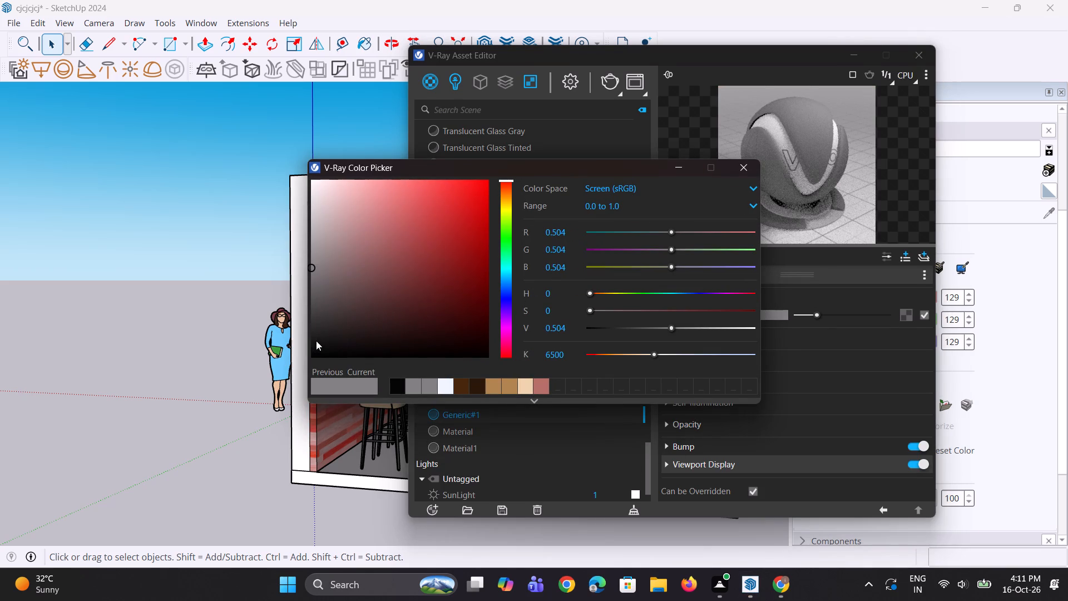
left_click(316, 341)
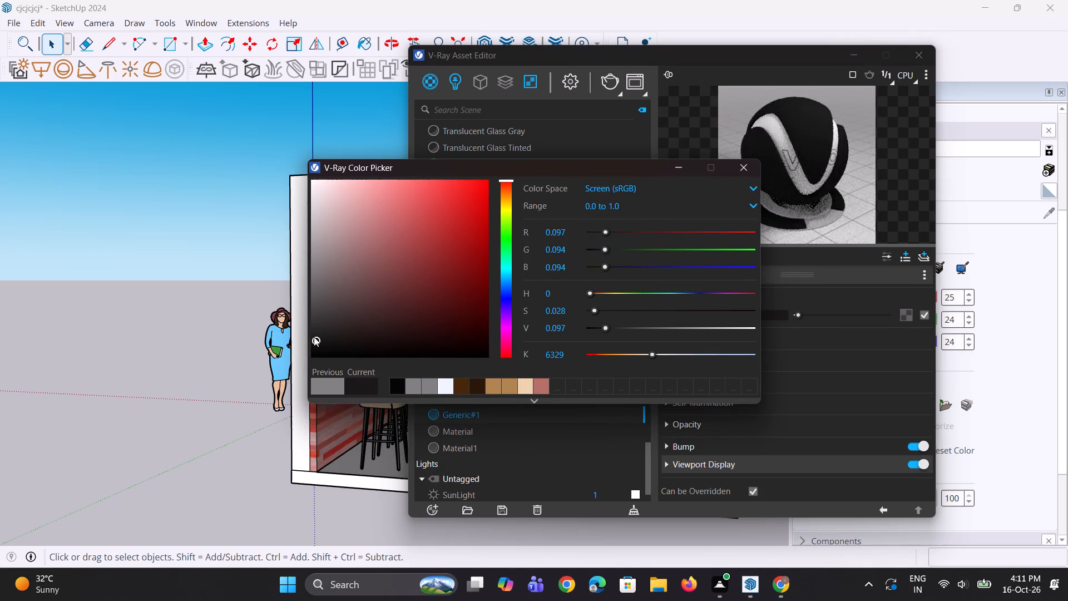
left_click(677, 169)
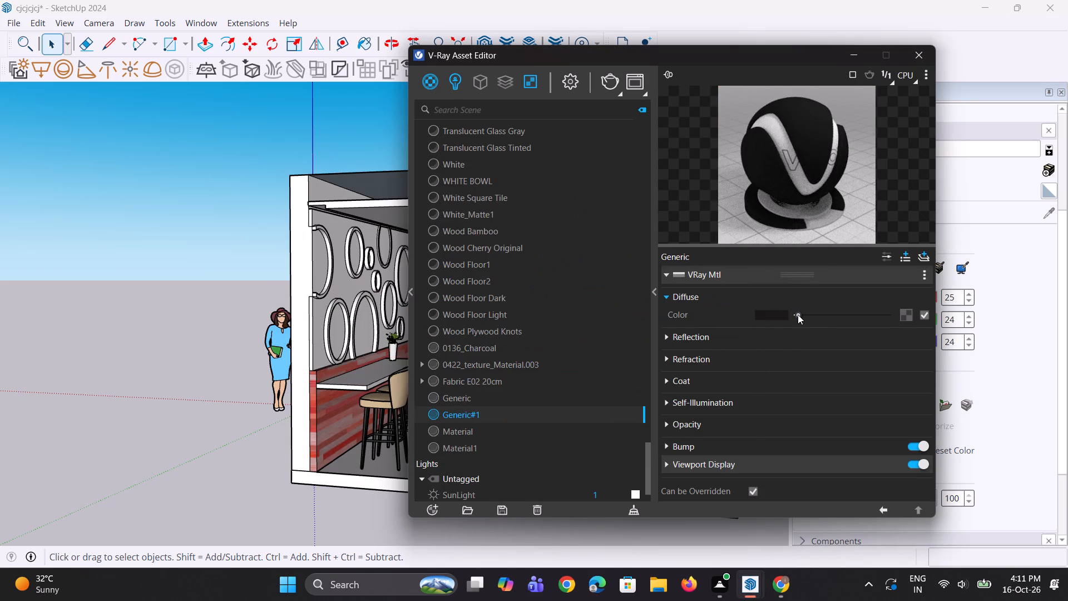
left_click(798, 314)
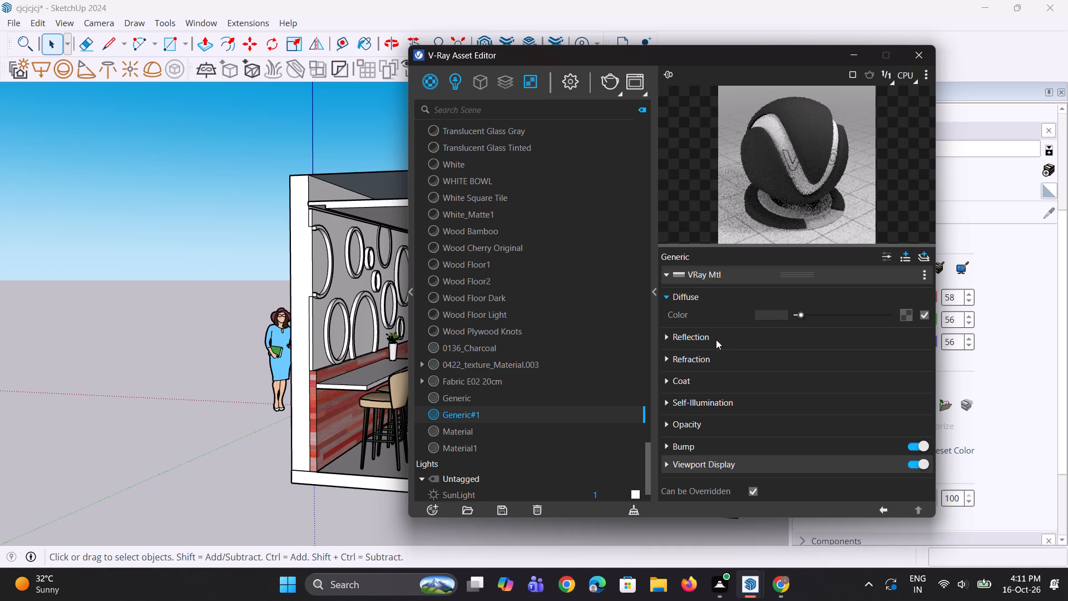
Give the dark grey V-Ray material a grey reflection colour and a reflection glossiness of 0.95.
left_click(716, 339)
left_click_drag(796, 355, 808, 358)
left_click_drag(770, 372, 705, 373)
type("0.9")
key("5")
key("Return")
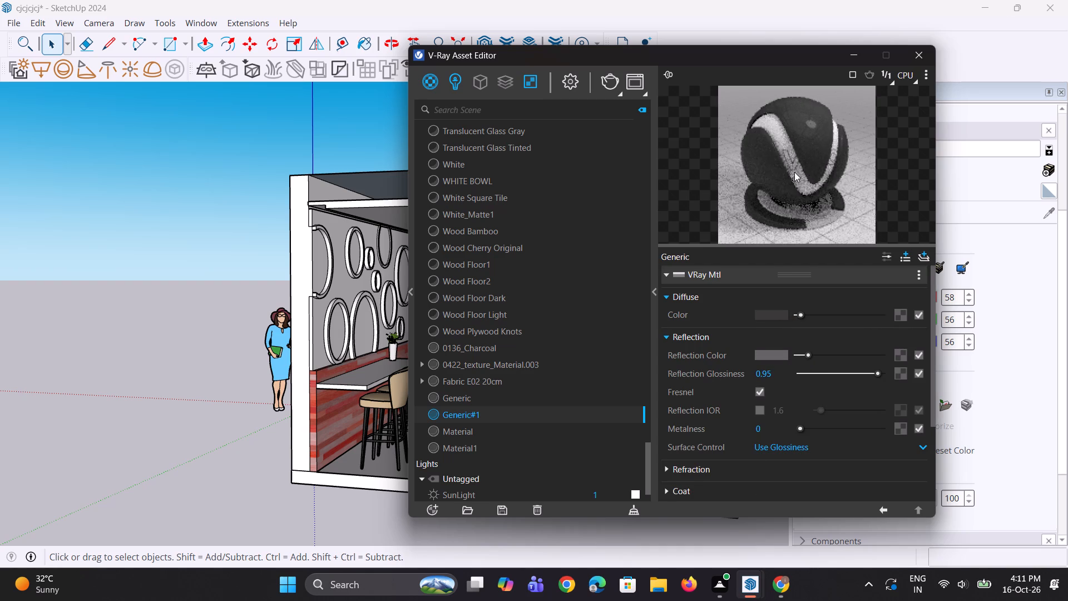
double_click(794, 172)
left_click(854, 52)
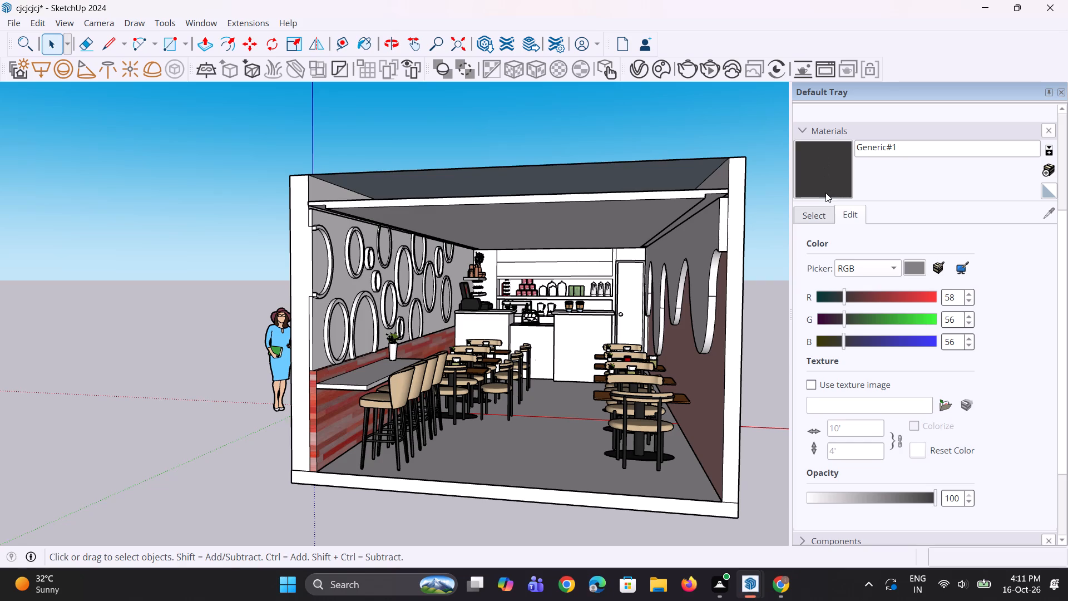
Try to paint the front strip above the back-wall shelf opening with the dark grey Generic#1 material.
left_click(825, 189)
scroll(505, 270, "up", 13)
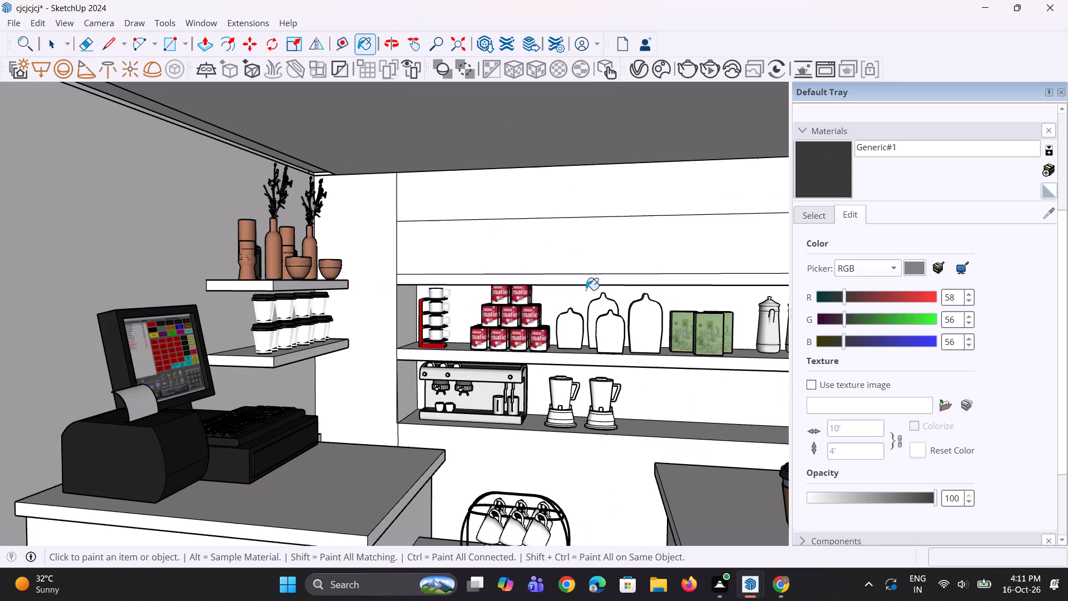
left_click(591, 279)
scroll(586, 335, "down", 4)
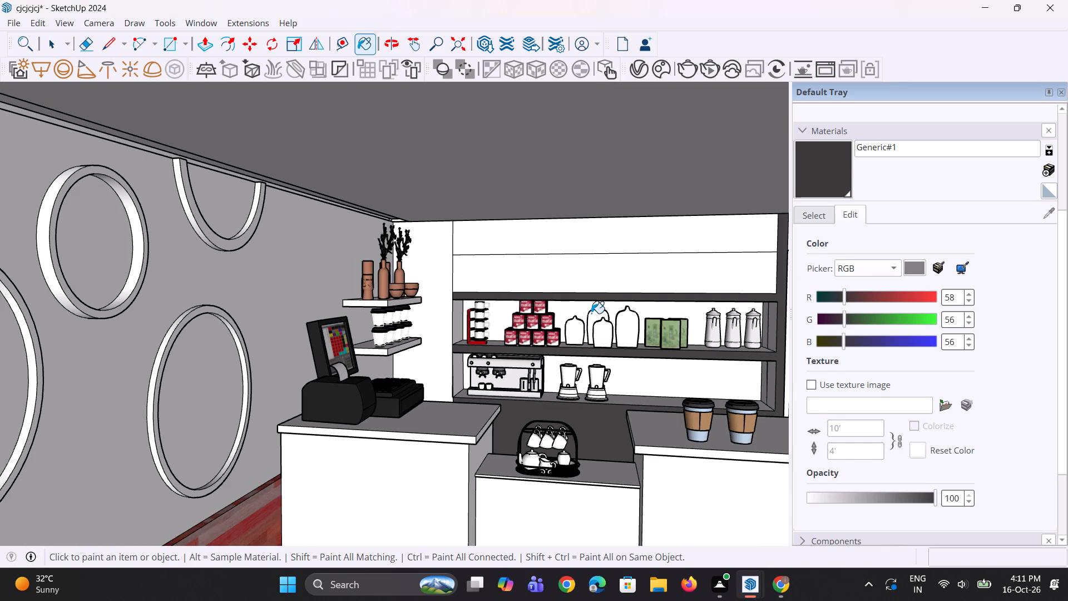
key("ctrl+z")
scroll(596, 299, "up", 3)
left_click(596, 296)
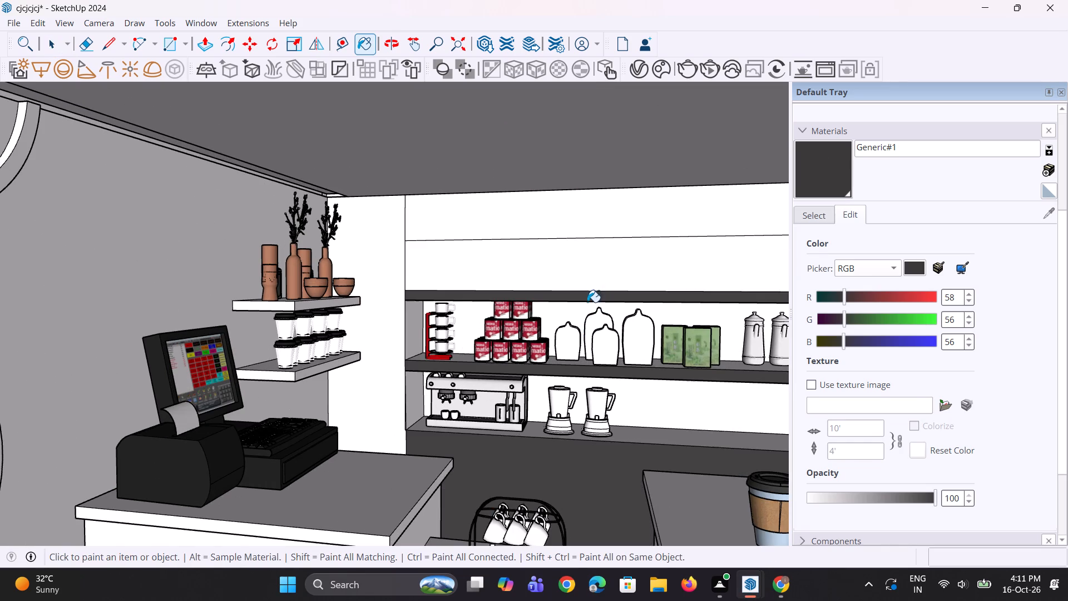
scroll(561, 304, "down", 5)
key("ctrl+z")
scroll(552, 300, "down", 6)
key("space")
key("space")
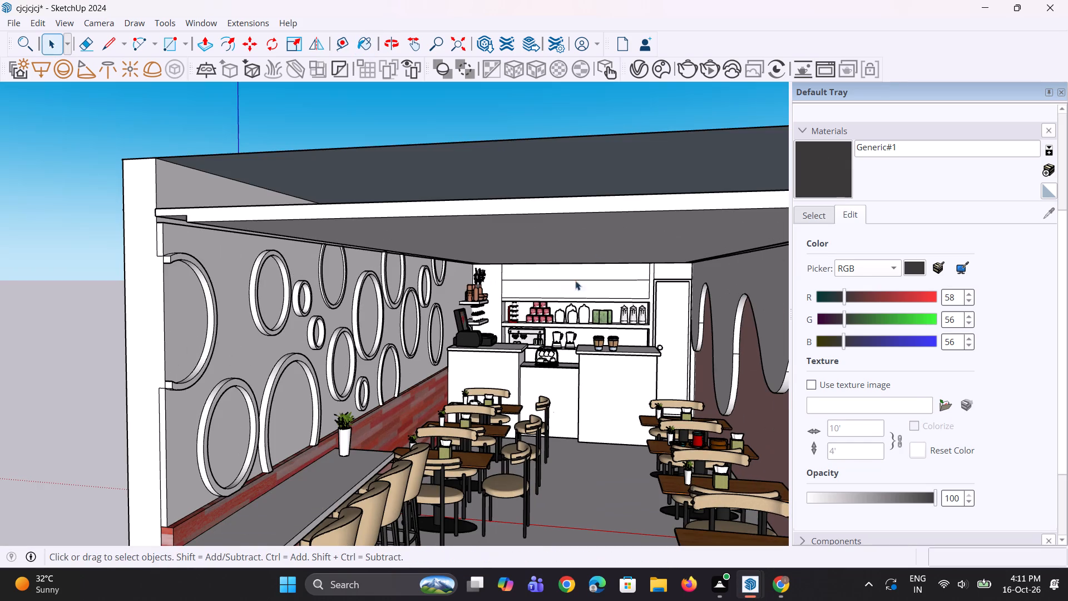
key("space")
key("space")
Draw a line about 2 7/8" long from the upper panel's door-side lower corner down to the shelf opening's corner.
double_click(629, 97)
scroll(641, 333, "up", 9)
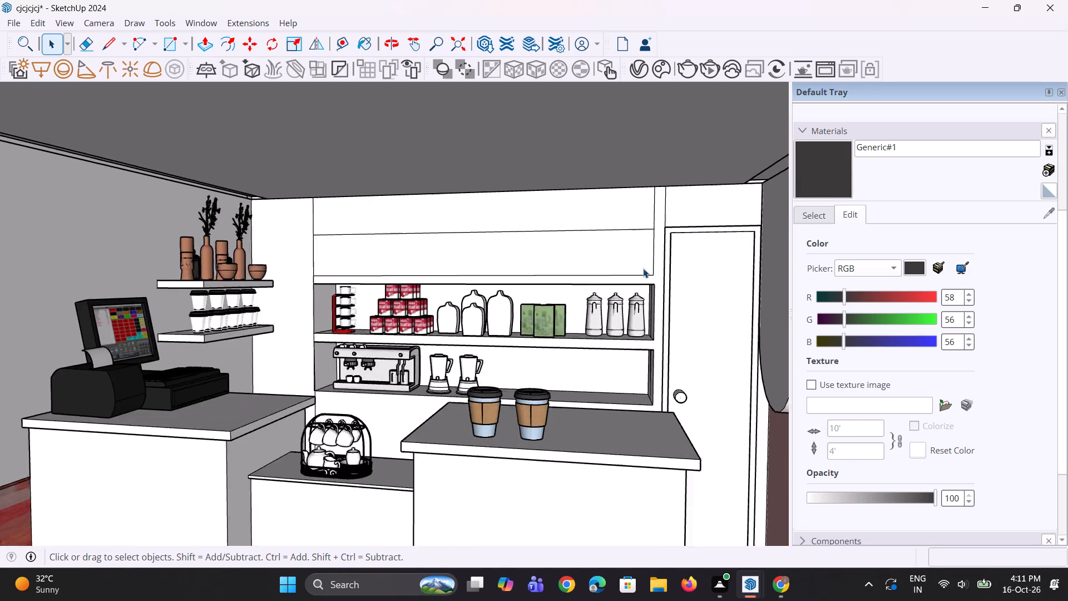
scroll(643, 268, "up", 10)
key("l")
scroll(655, 293, "up", 3)
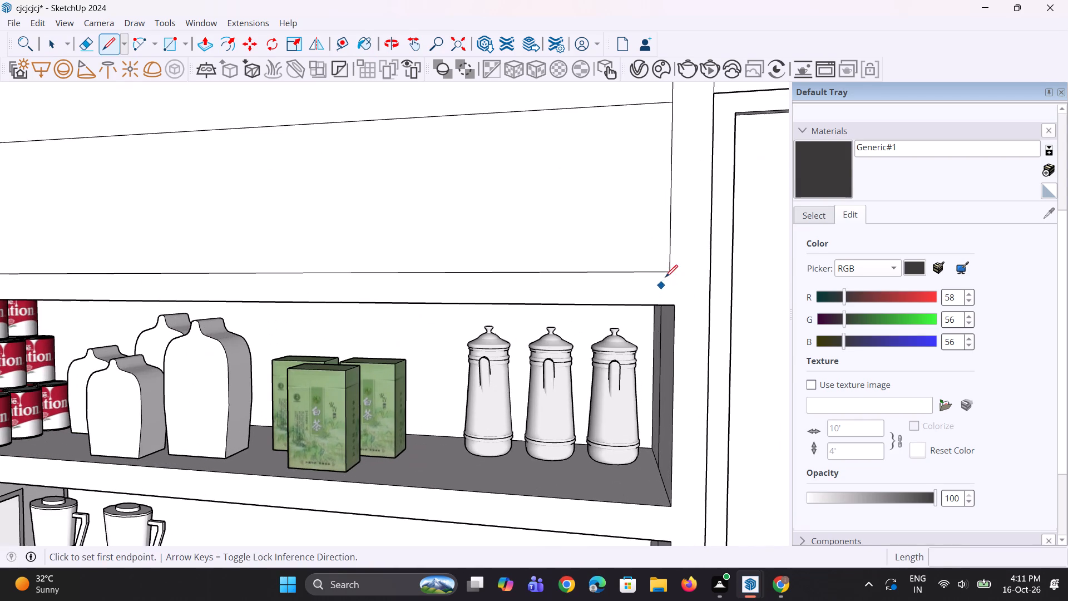
left_click(667, 274)
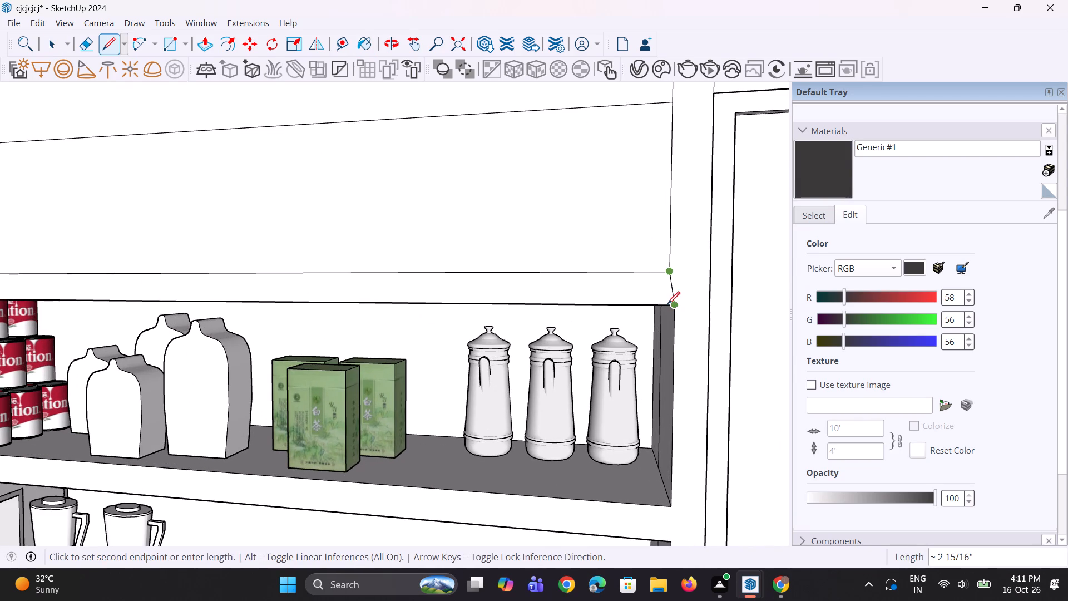
left_click(666, 304)
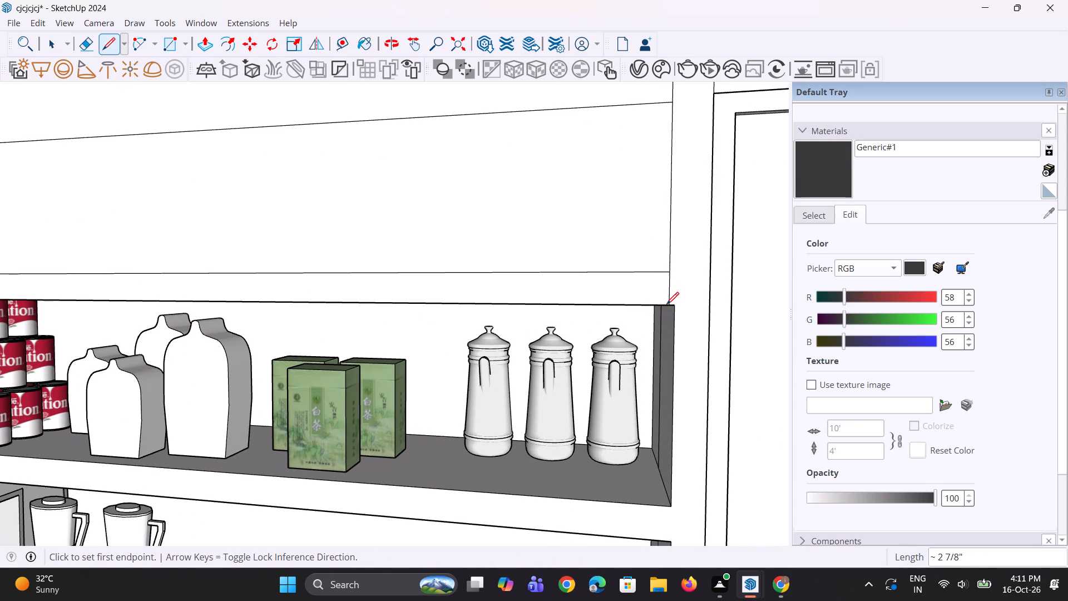
Draw a short vertical line closing off the door-side end of the middle shelf's front edge.
scroll(680, 313, "down", 15)
scroll(372, 321, "up", 4)
scroll(332, 288, "up", 2)
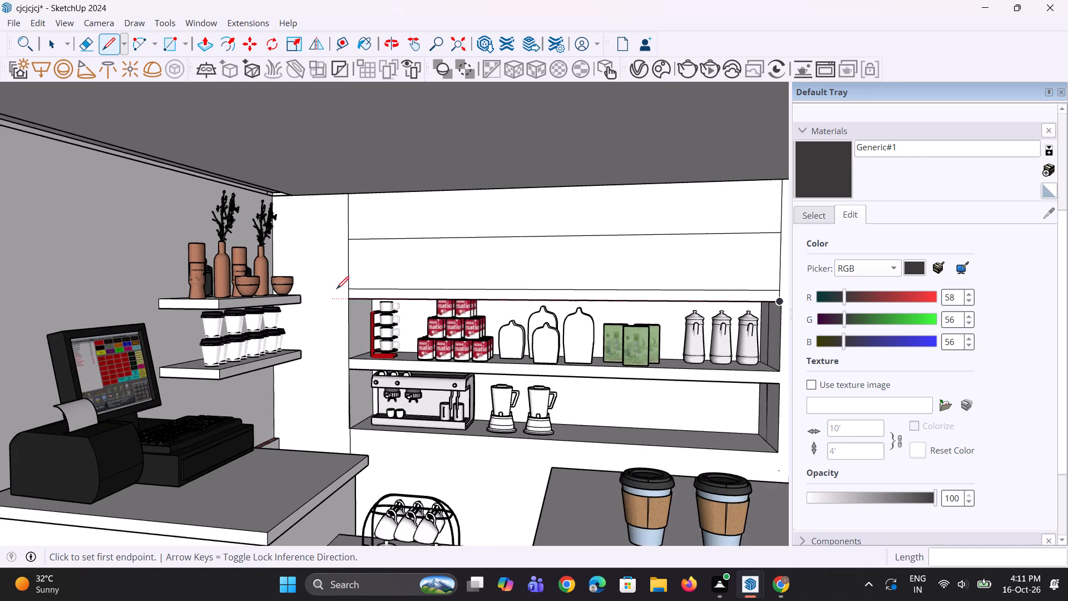
scroll(337, 289, "up", 1)
scroll(385, 285, "down", 9)
scroll(451, 275, "down", 1)
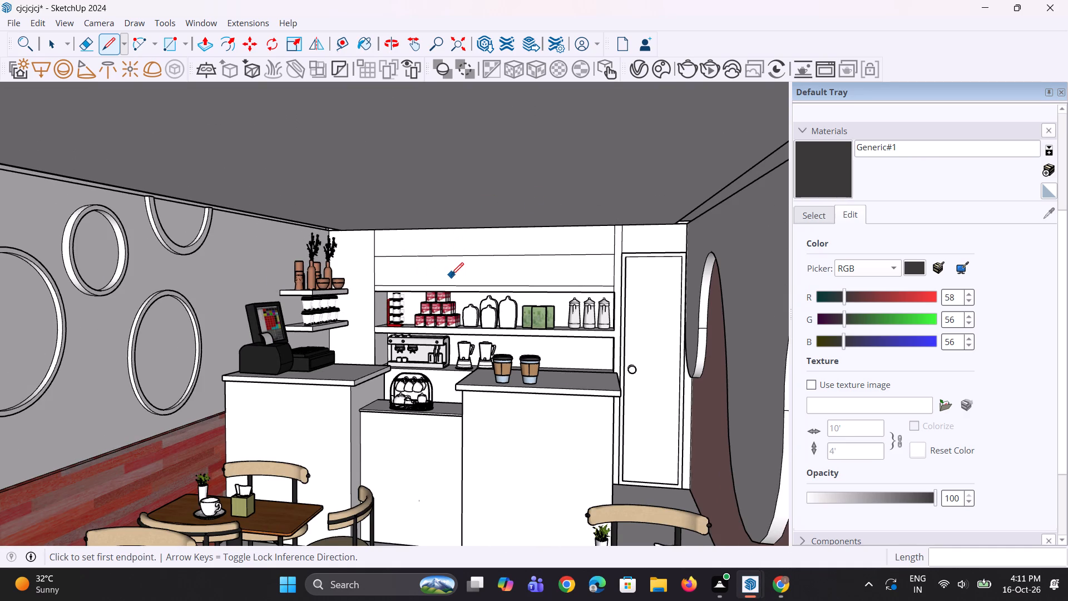
middle_click_drag(519, 326, 564, 321)
scroll(563, 345, "up", 6)
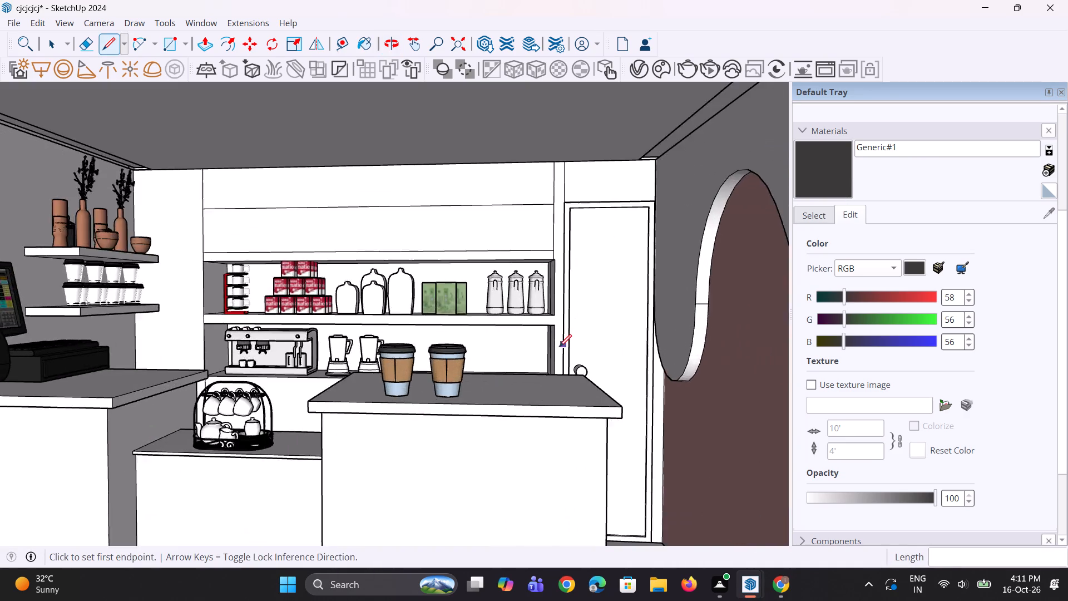
scroll(559, 347, "up", 8)
scroll(545, 420, "down", 2)
middle_click_drag(541, 417, 541, 424)
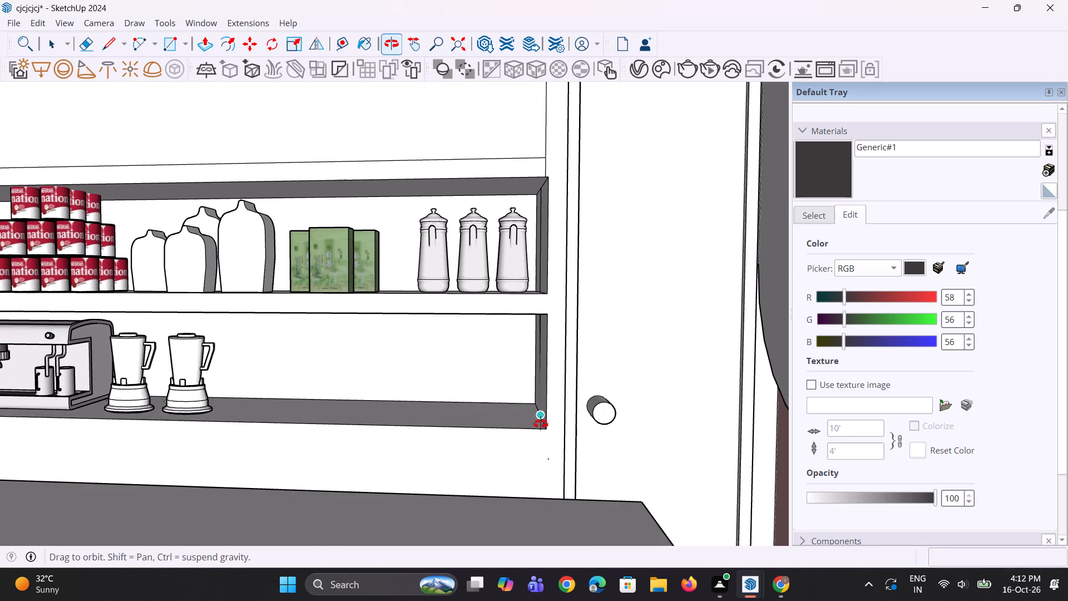
middle_click_drag(541, 424, 541, 426)
scroll(545, 321, "up", 3)
left_click(549, 287)
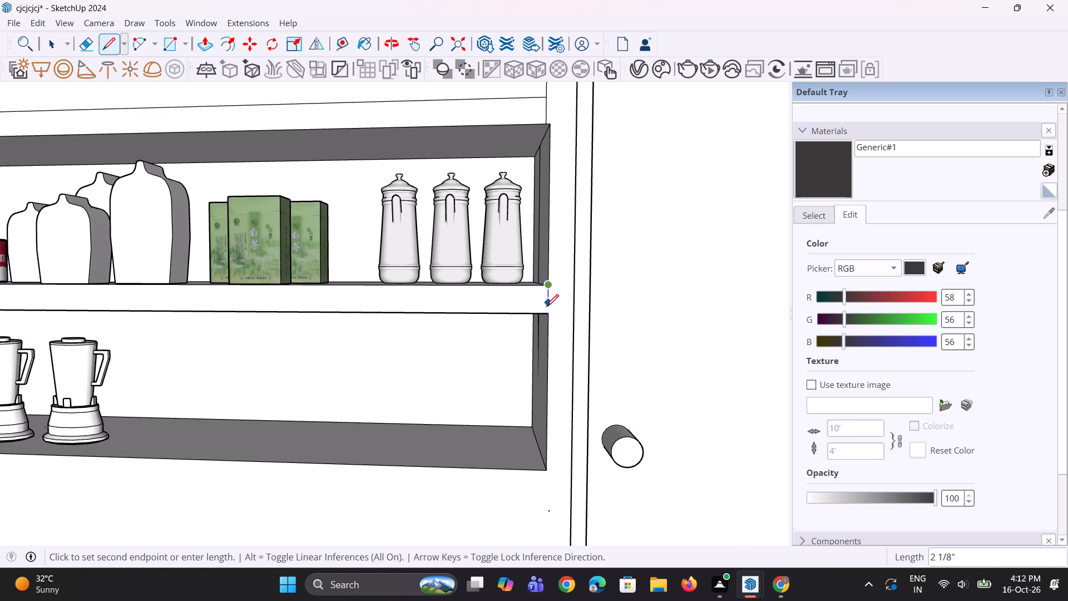
left_click(546, 314)
scroll(553, 320, "down", 6)
key("space")
key("space")
key("space")
scroll(527, 324, "down", 4)
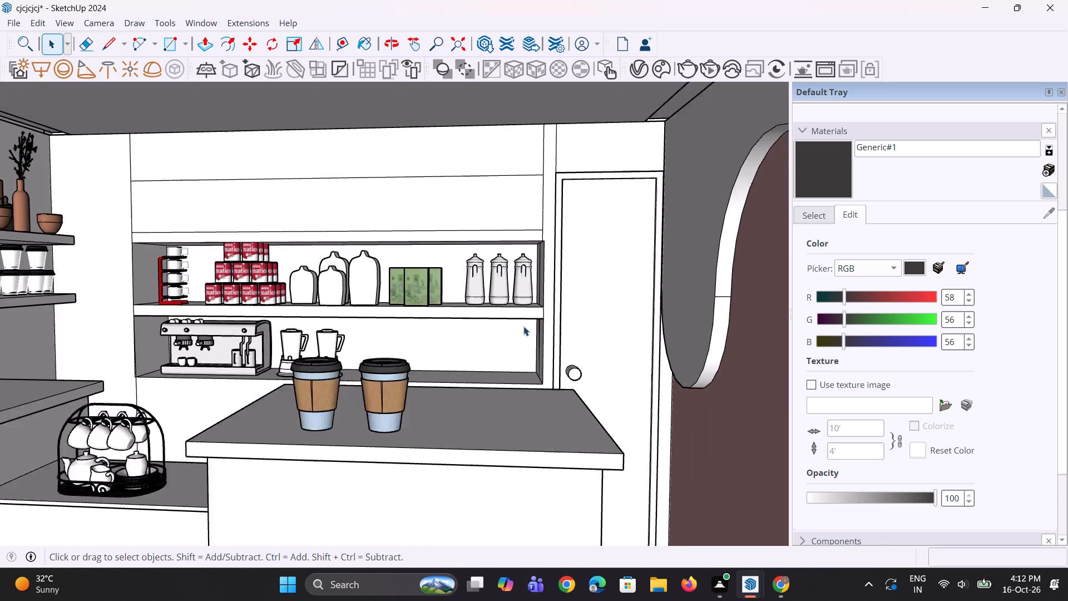
Paint the strip above the shelf opening and the middle shelf's front edge with Generic#1.
middle_click_drag(527, 326, 516, 316)
scroll(517, 313, "down", 15)
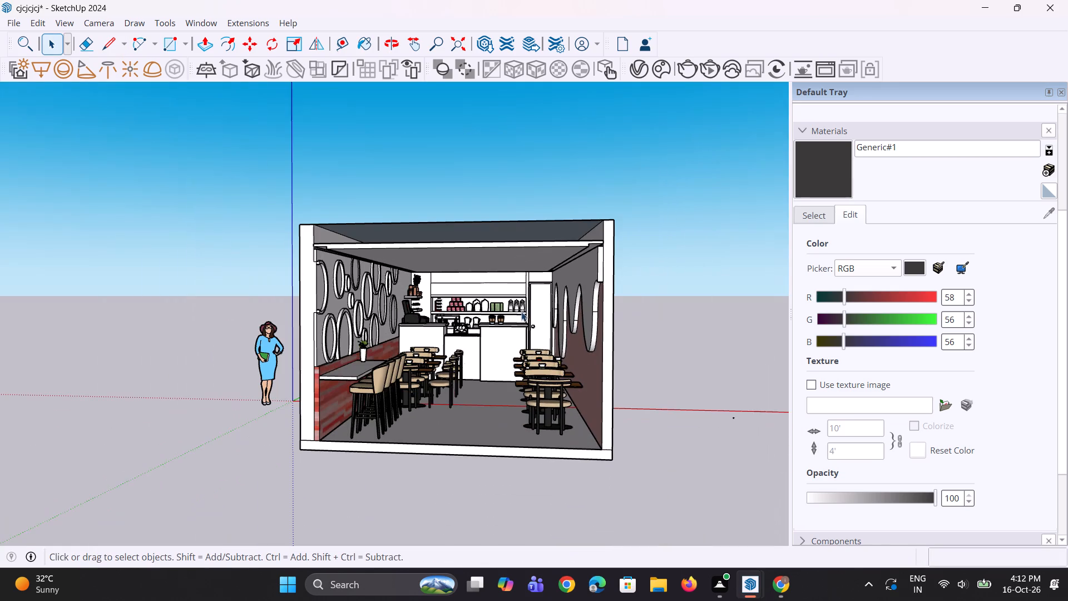
key("space")
left_click(808, 176)
scroll(534, 276, "up", 9)
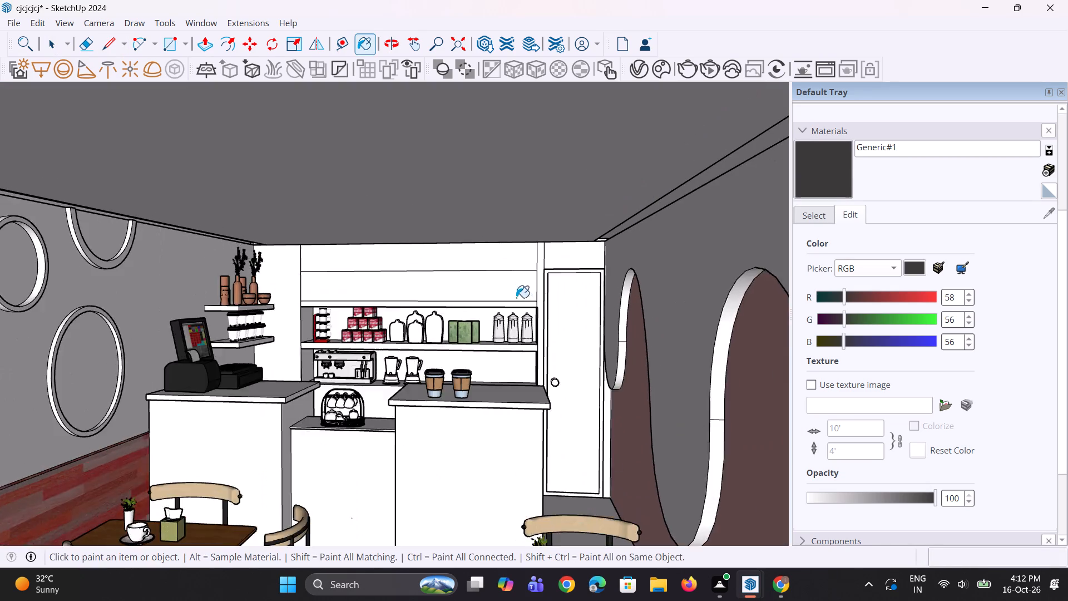
scroll(516, 298, "up", 7)
left_click(535, 306)
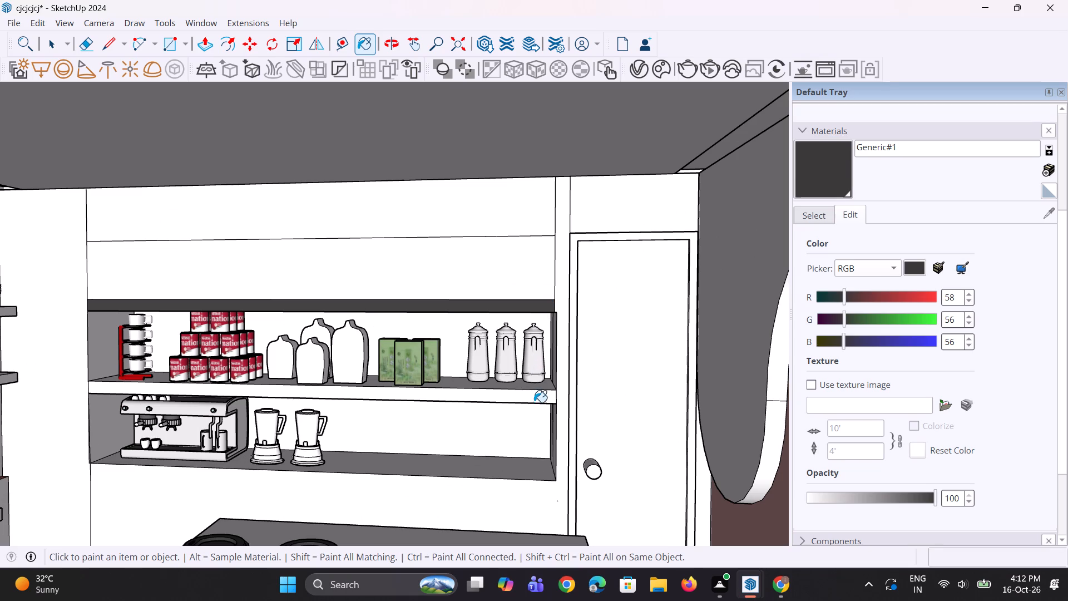
left_click(542, 399)
Examine the dark grey shelf edges within the café interior from the seating side.
scroll(520, 377, "down", 3)
middle_click_drag(541, 361, 476, 365)
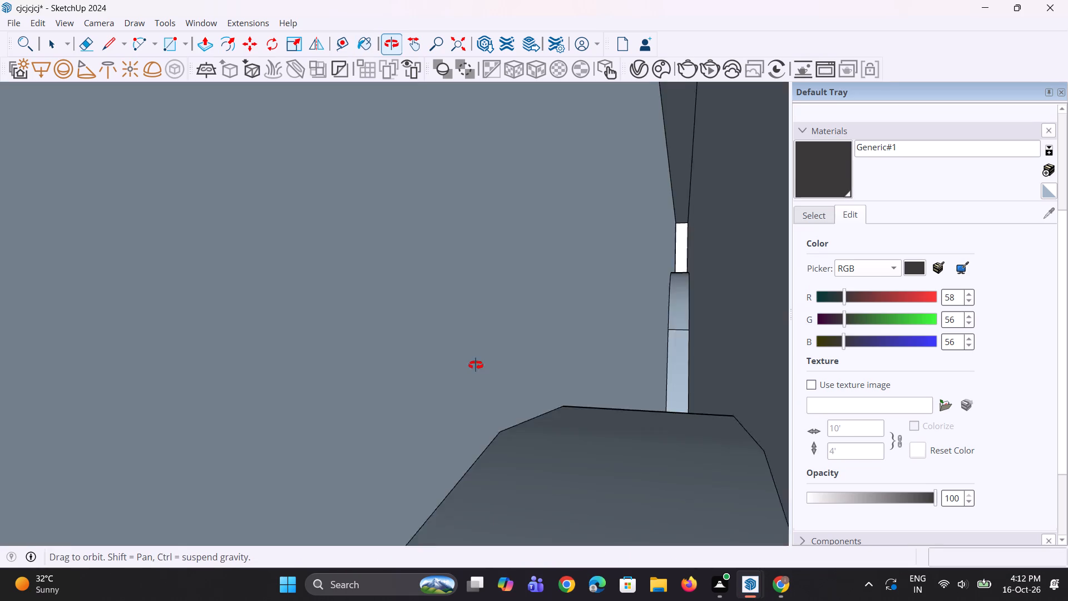
middle_click_drag(476, 365, 534, 366)
scroll(535, 345, "down", 4)
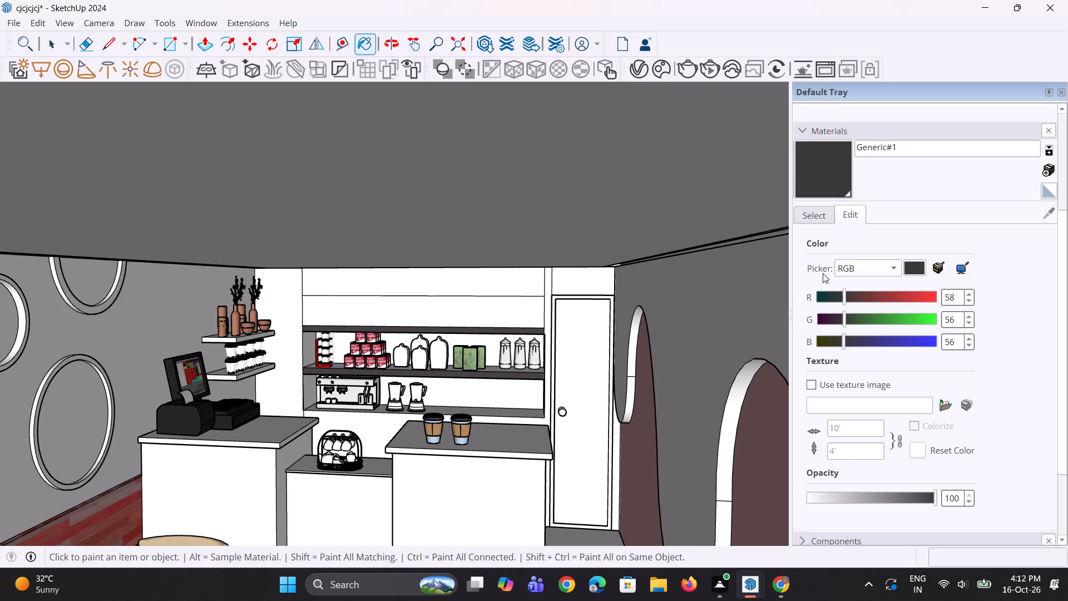
scroll(476, 331, "up", 4)
scroll(486, 330, "down", 10)
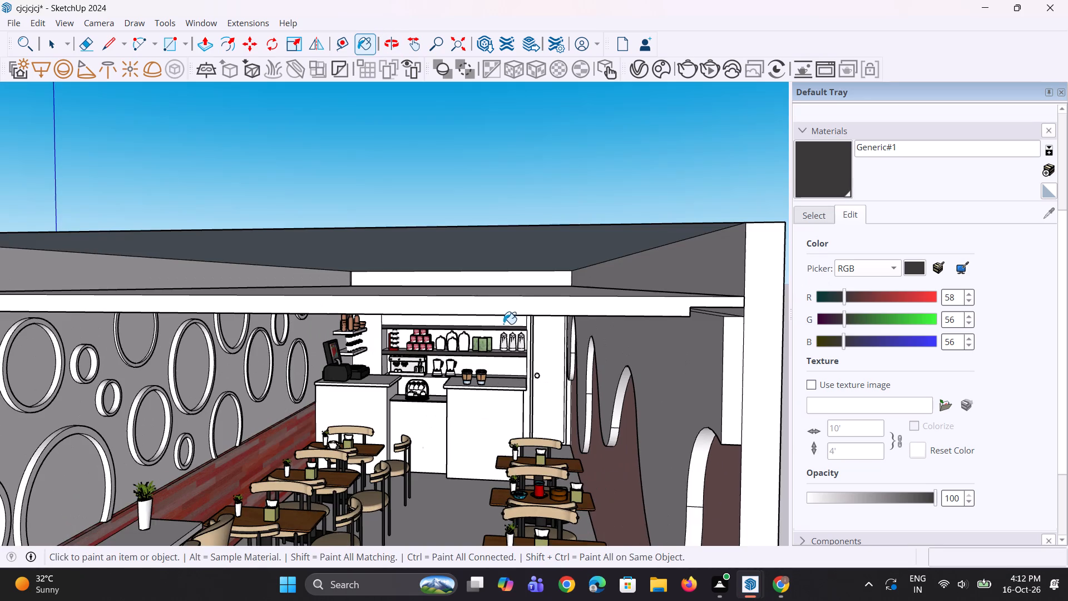
middle_click_drag(505, 323, 513, 300)
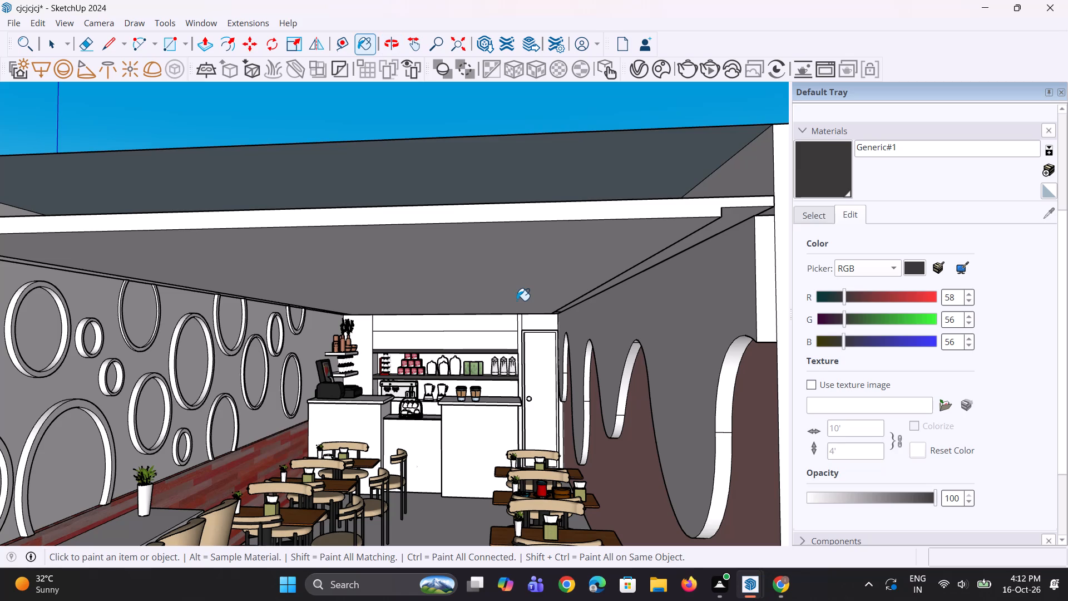
middle_click_drag(526, 309, 520, 309)
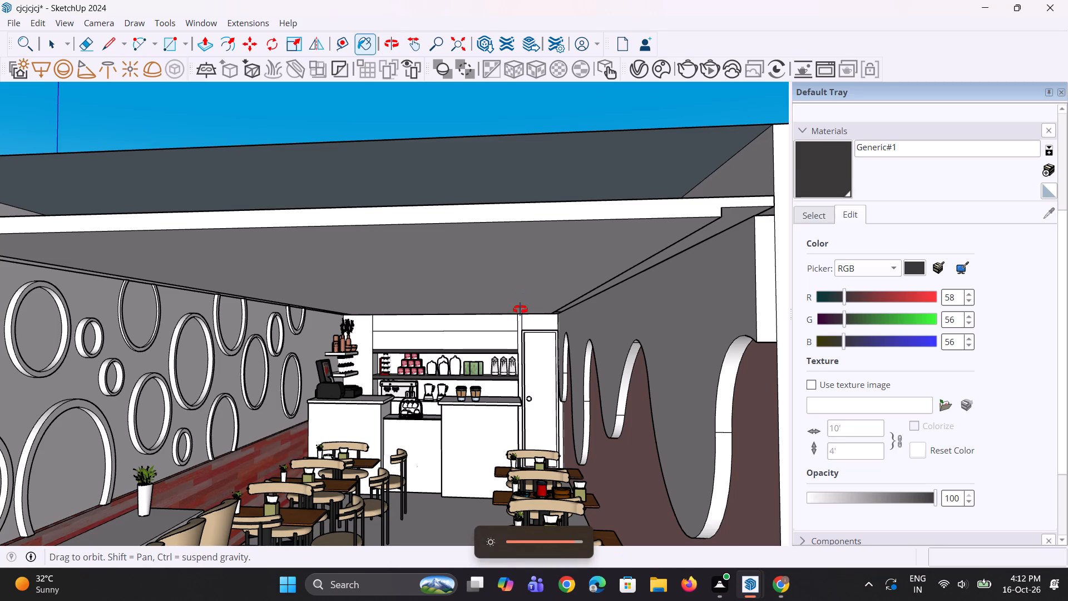
middle_click_drag(520, 309, 502, 312)
scroll(495, 311, "down", 5)
middle_click_drag(456, 327, 488, 320)
scroll(465, 331, "up", 8)
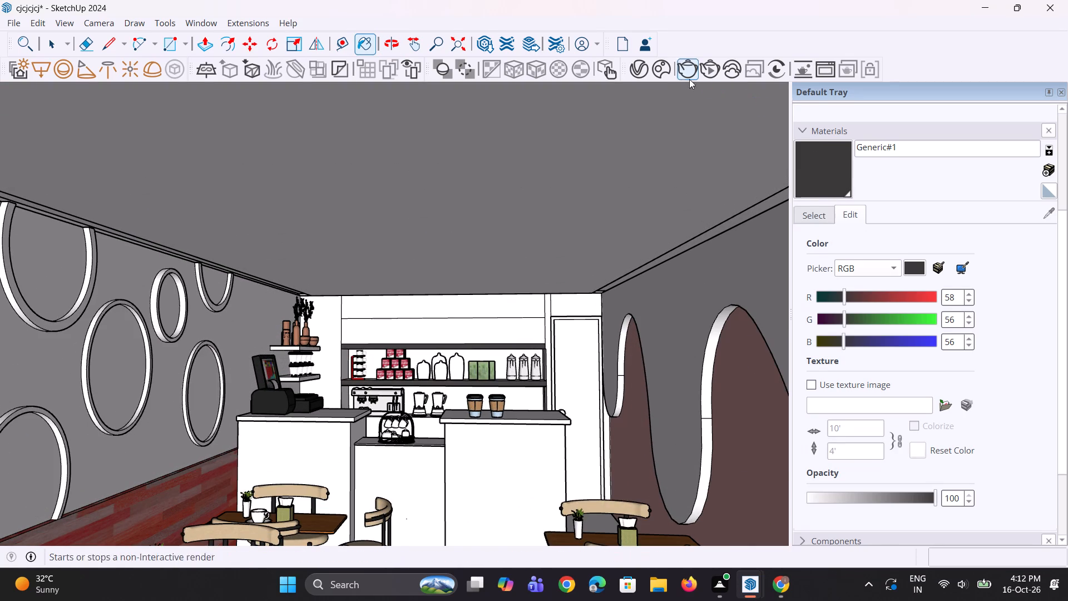
Darken the diffuse colour of the V-Ray material Generic#1 to RGB 44, 42, 42.
left_click(644, 67)
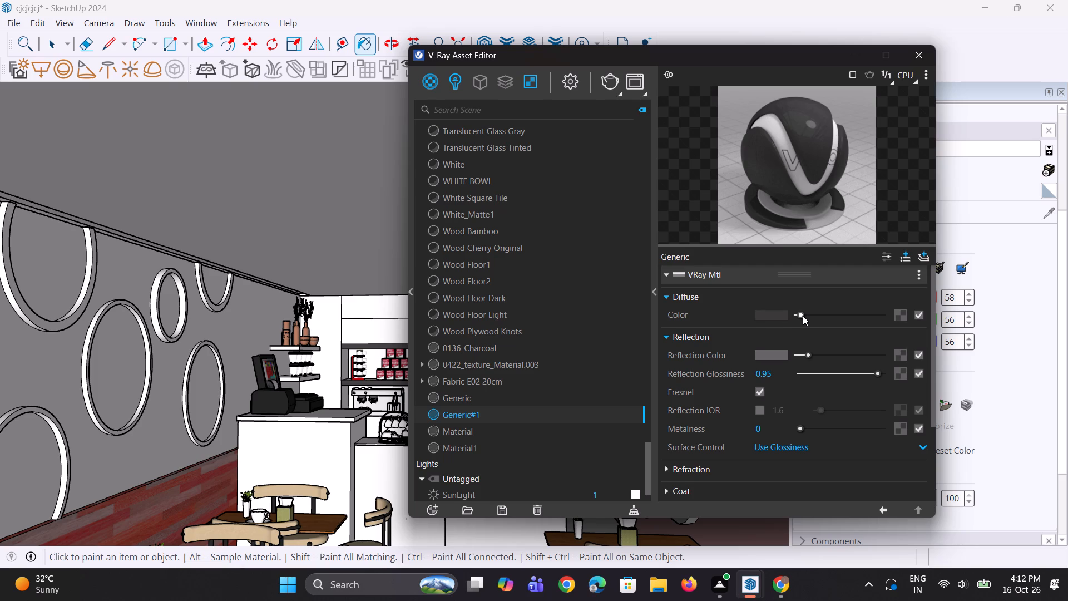
left_click(803, 316)
double_click(803, 191)
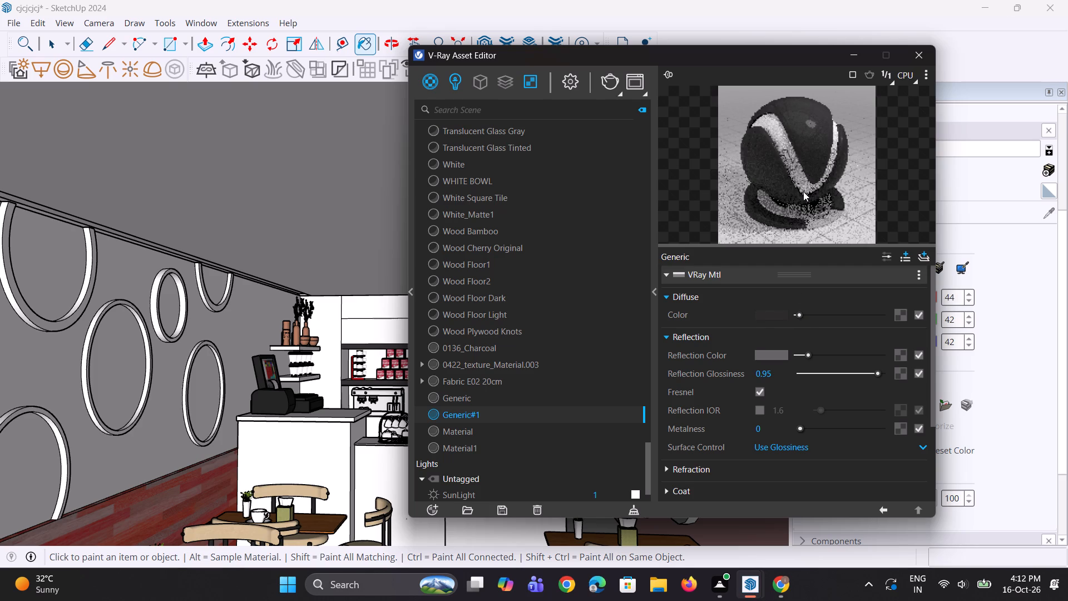
left_click(844, 55)
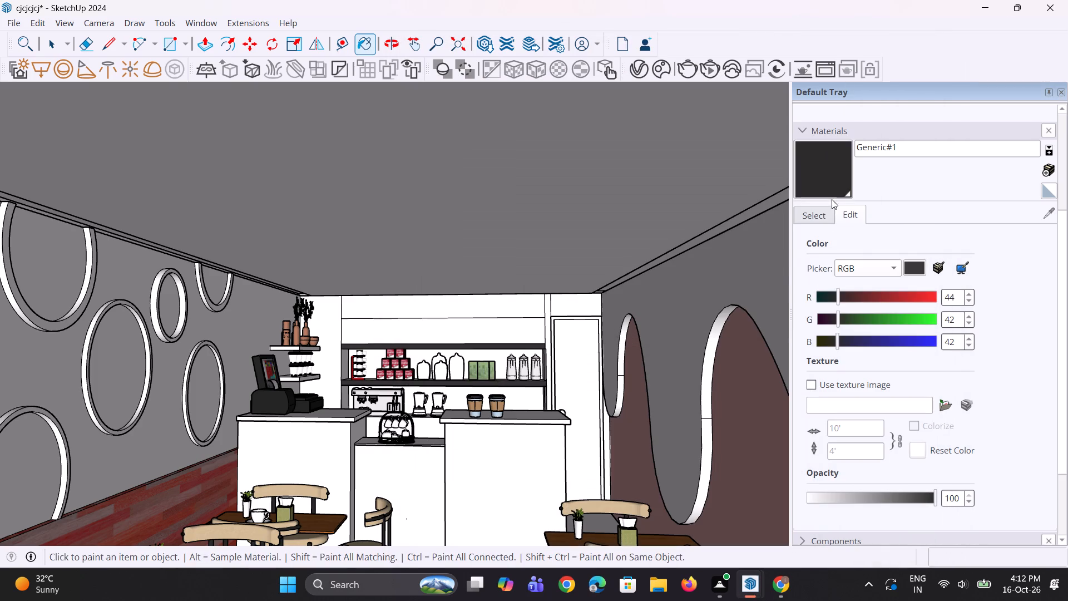
Repaint the strip above the shelf opening and the middle shelf's front edge with the darkened Generic#1 material.
scroll(504, 366, "up", 4)
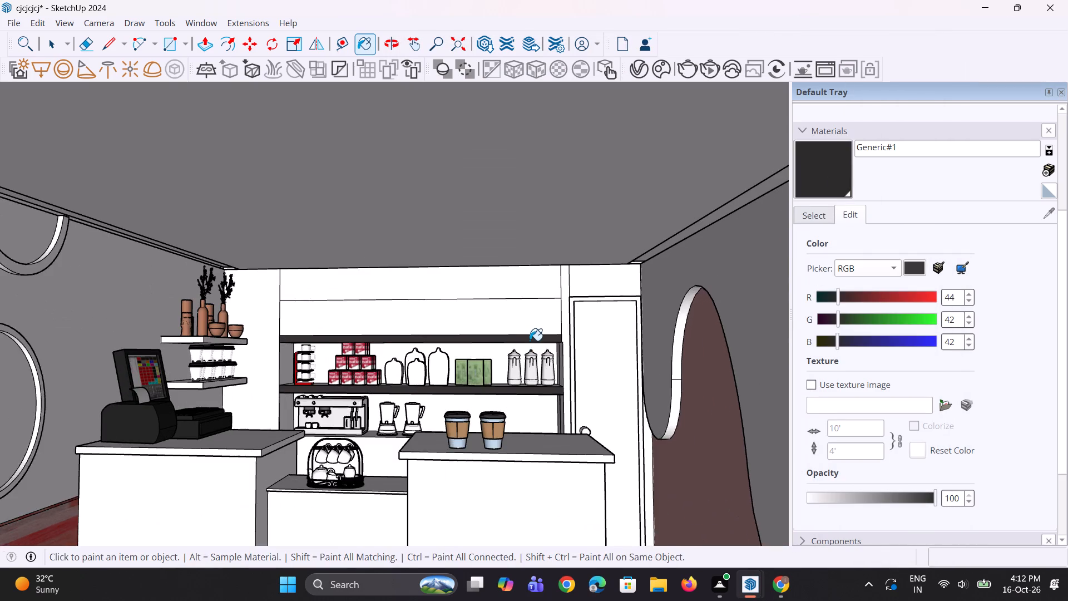
scroll(530, 341, "up", 1)
left_click(534, 332)
key("ctrl+z")
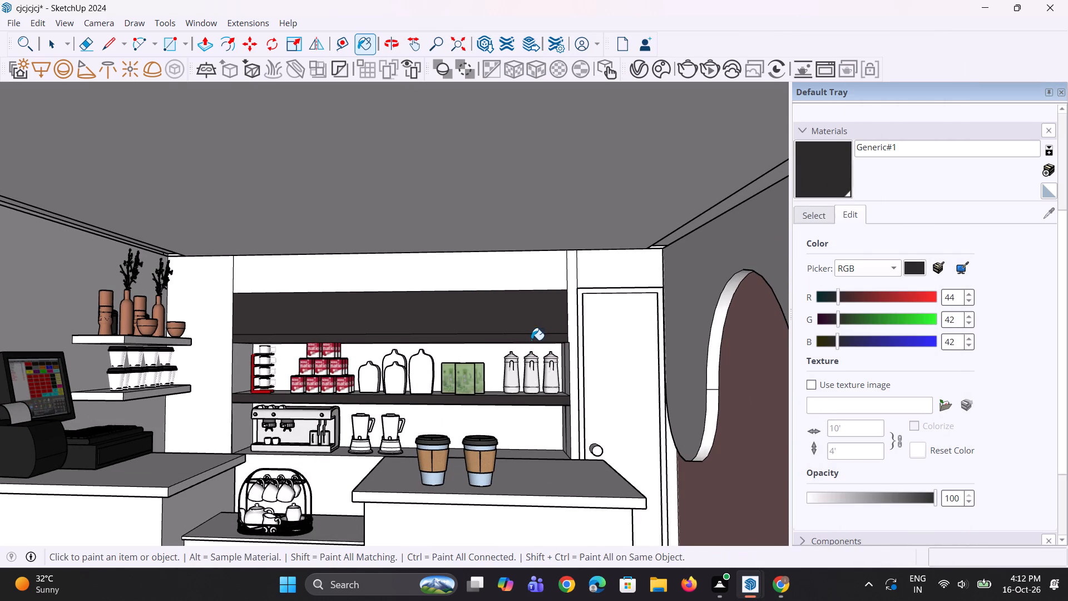
scroll(531, 340, "up", 2)
left_click(531, 339)
left_click(526, 410)
scroll(533, 414, "down", 5)
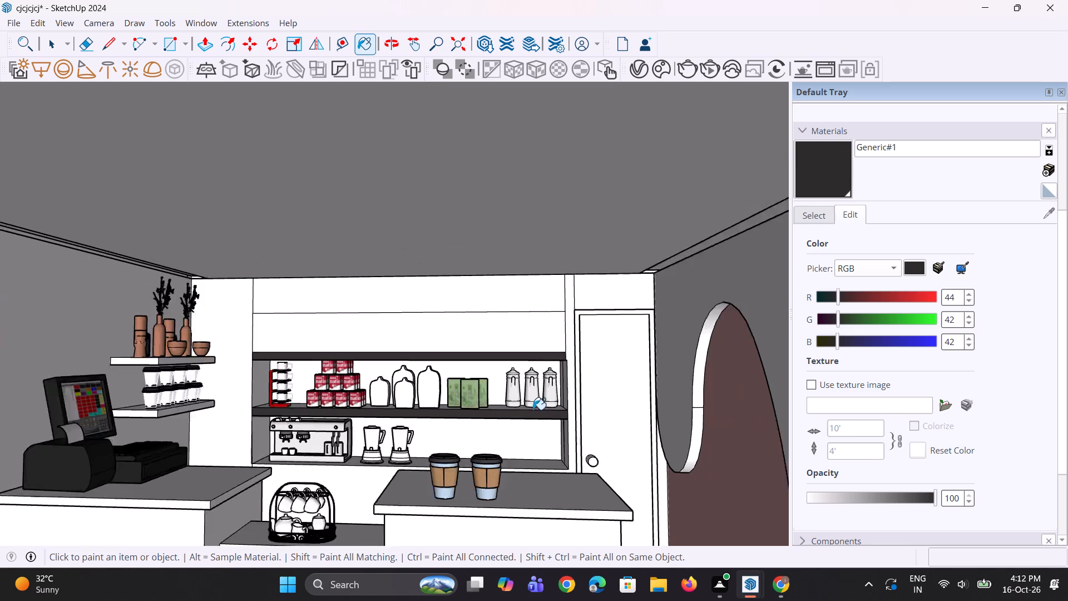
Paint the top and the exposed edges of the counter holding the two takeaway cups with Generic#1.
middle_click_drag(533, 404, 523, 400)
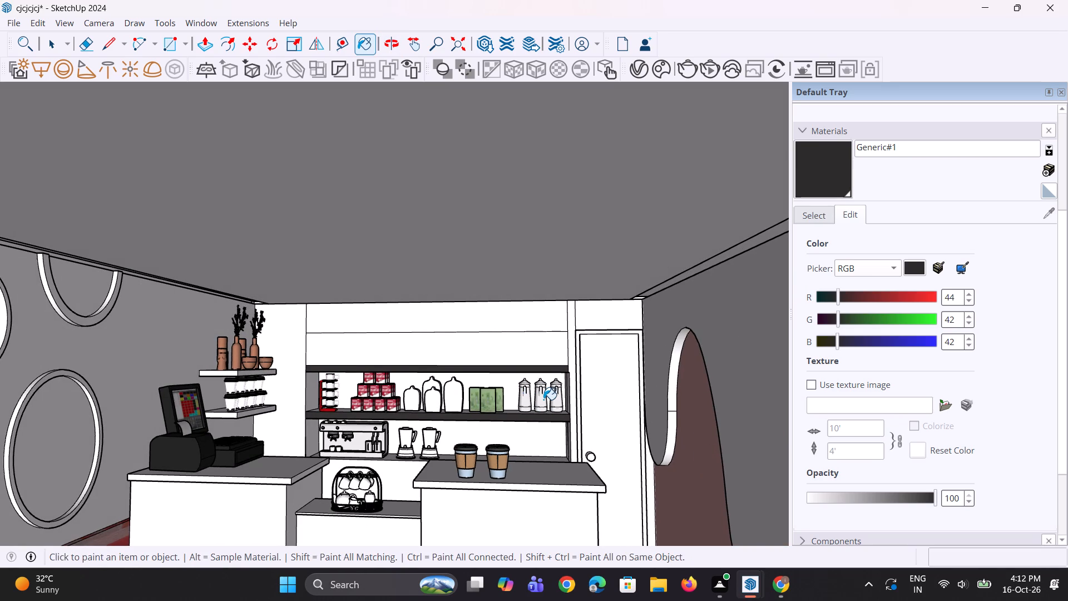
scroll(543, 400, "down", 3)
scroll(537, 427, "up", 5)
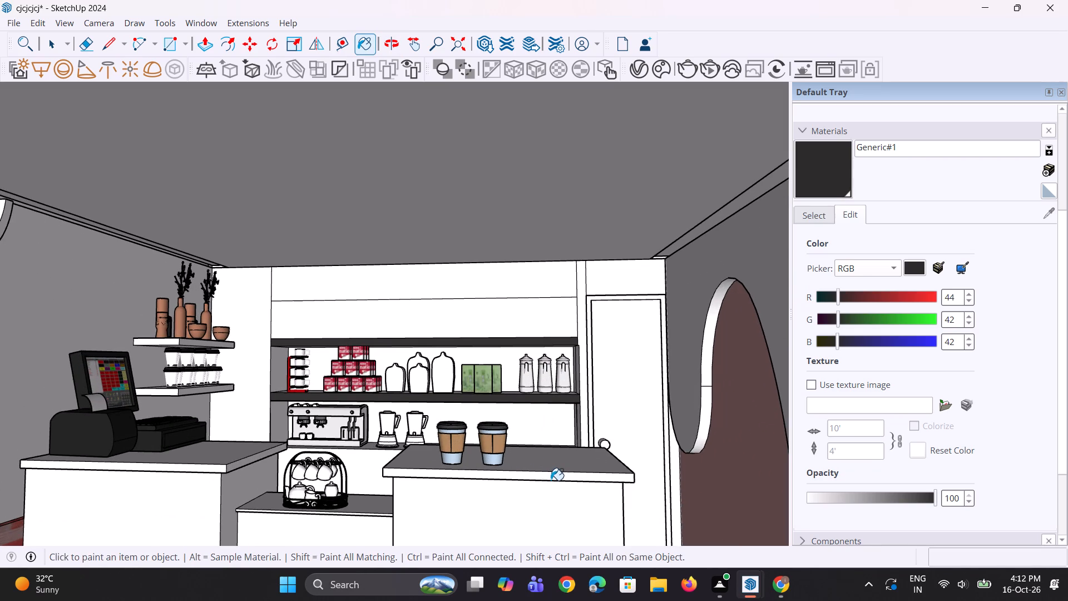
left_click(555, 477)
left_click(561, 463)
middle_click_drag(599, 466, 537, 471)
scroll(575, 503, "up", 3)
left_click(558, 483)
middle_click_drag(462, 476, 553, 478)
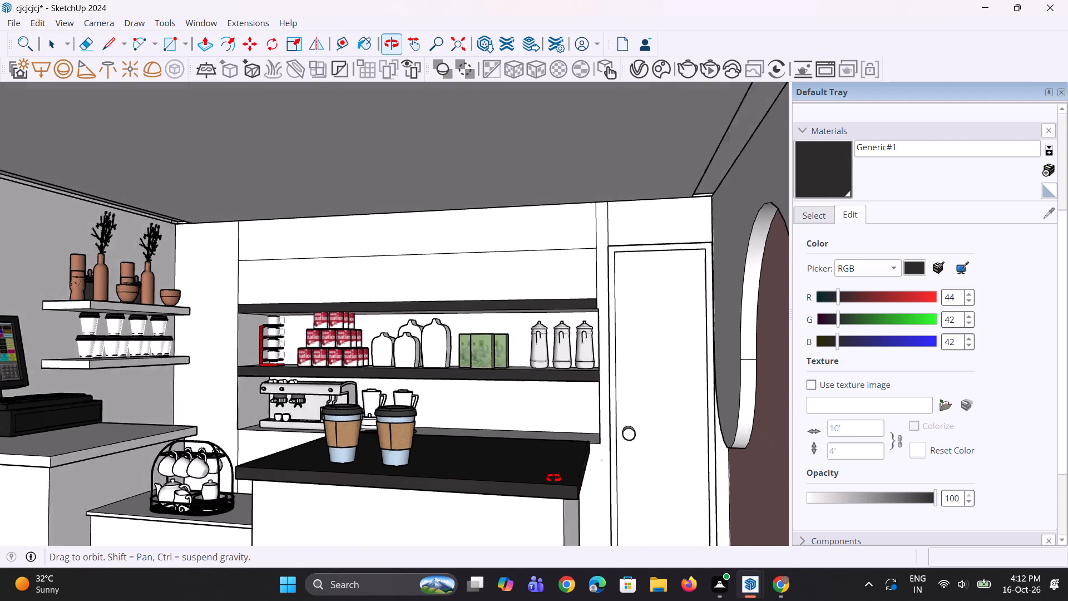
middle_click_drag(553, 478, 670, 472)
scroll(360, 445, "up", 2)
left_click(400, 459)
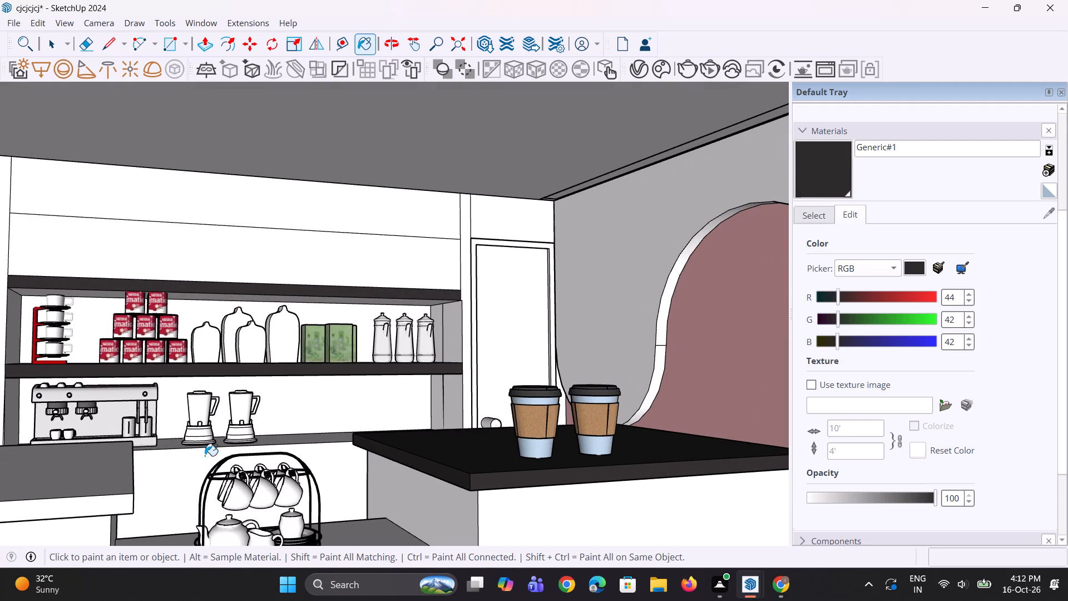
Paint the top and the exposed edges of the cash register counter with Generic#1.
left_click(109, 471)
left_click(117, 505)
middle_click_drag(185, 503, 139, 498)
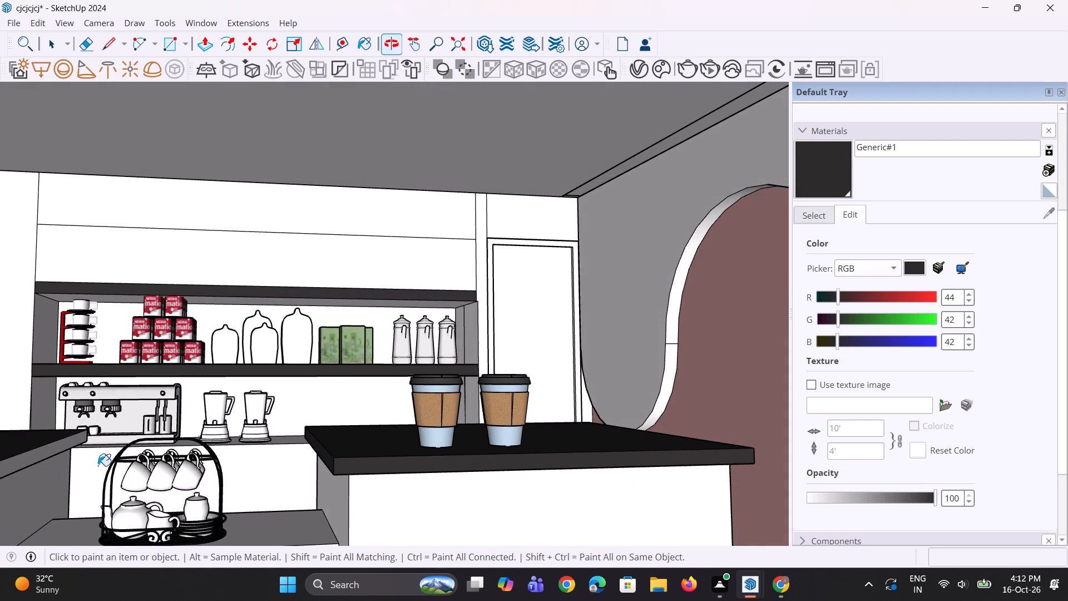
left_click(81, 436)
scroll(290, 390, "down", 5)
scroll(346, 392, "down", 3)
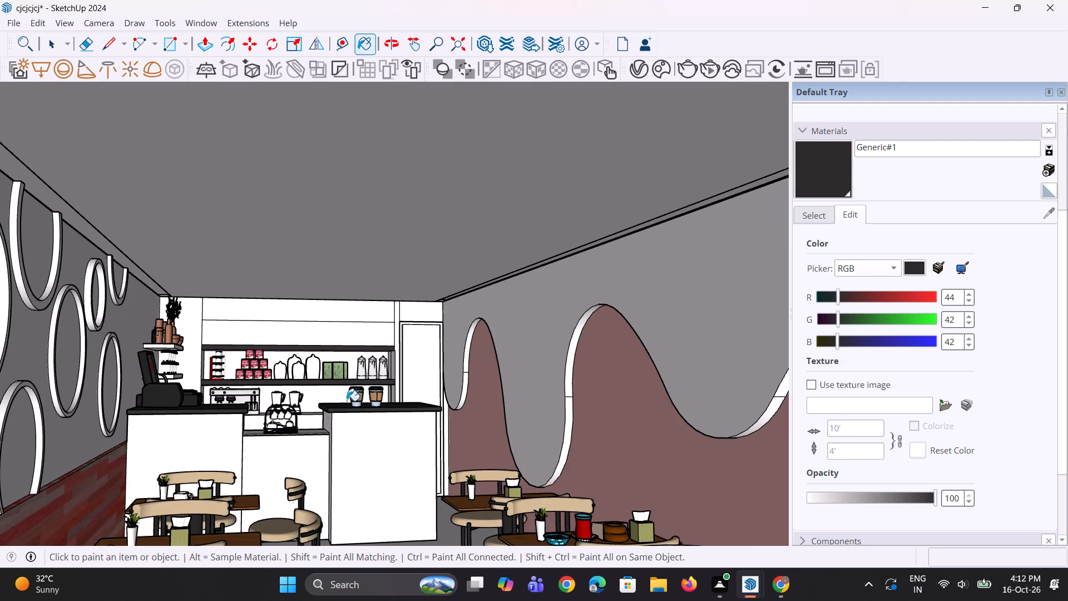
Paint the visible faces of the upper wall shelf holding the terracotta vases with Generic#1.
scroll(164, 401, "up", 3)
scroll(252, 440, "up", 2)
middle_click_drag(382, 461, 370, 458)
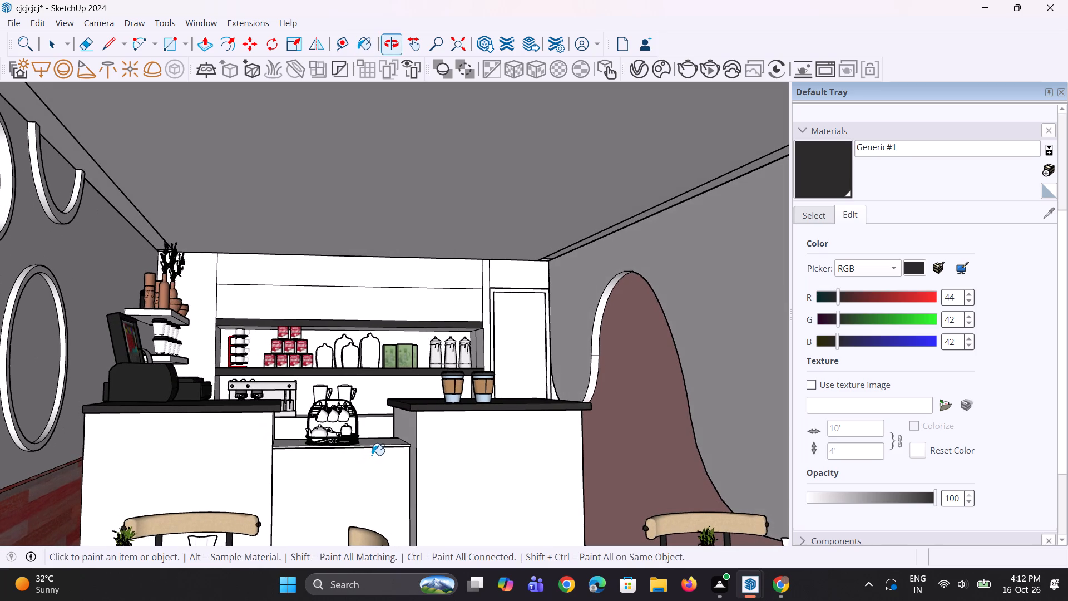
scroll(263, 393, "down", 1)
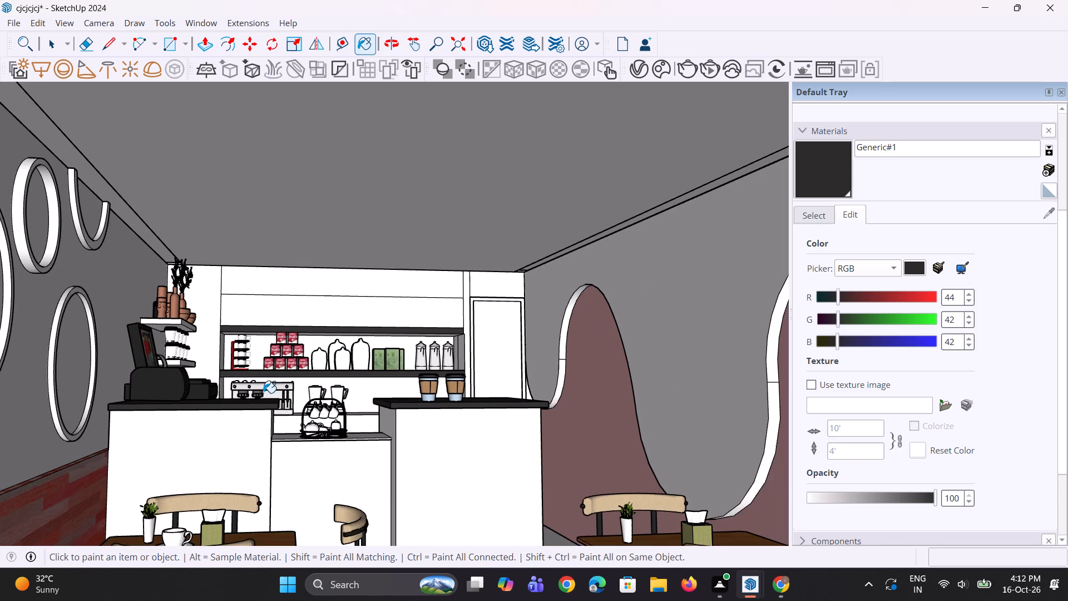
scroll(106, 263, "up", 2)
scroll(159, 307, "up", 3)
left_click(191, 339)
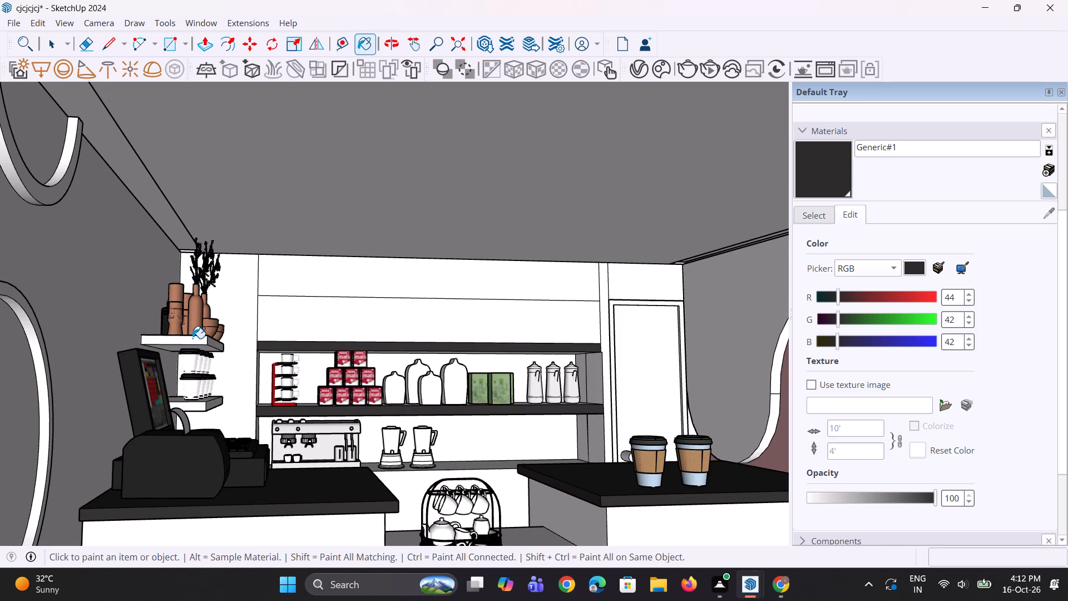
middle_click_drag(194, 338, 195, 385)
scroll(204, 338, "up", 3)
left_click(200, 321)
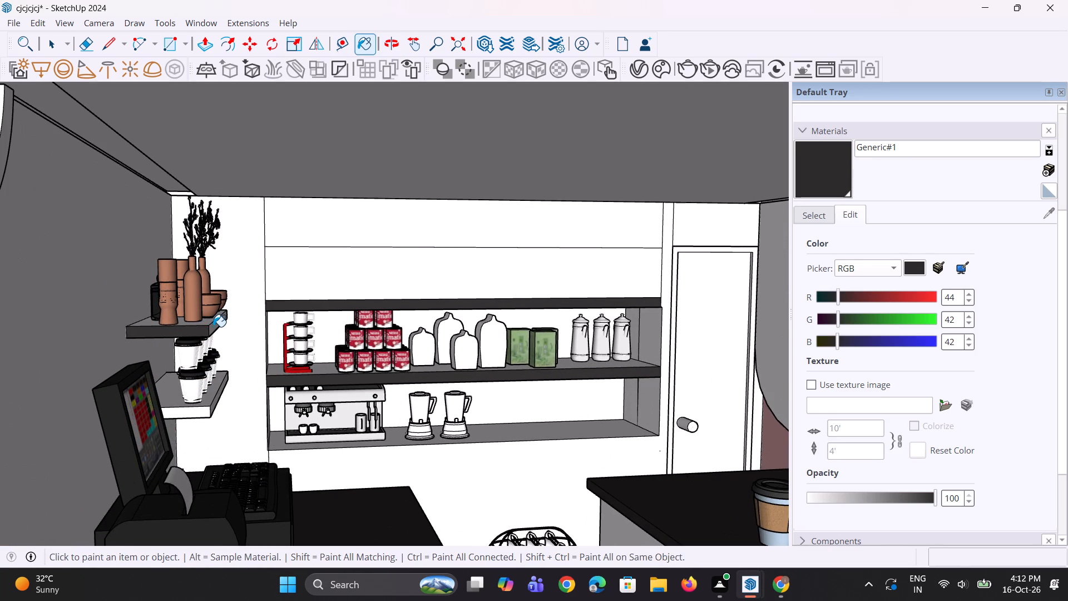
left_click(213, 327)
scroll(214, 324, "up", 3)
left_click(209, 321)
scroll(209, 333, "up", 1)
middle_click_drag(209, 333, 206, 293)
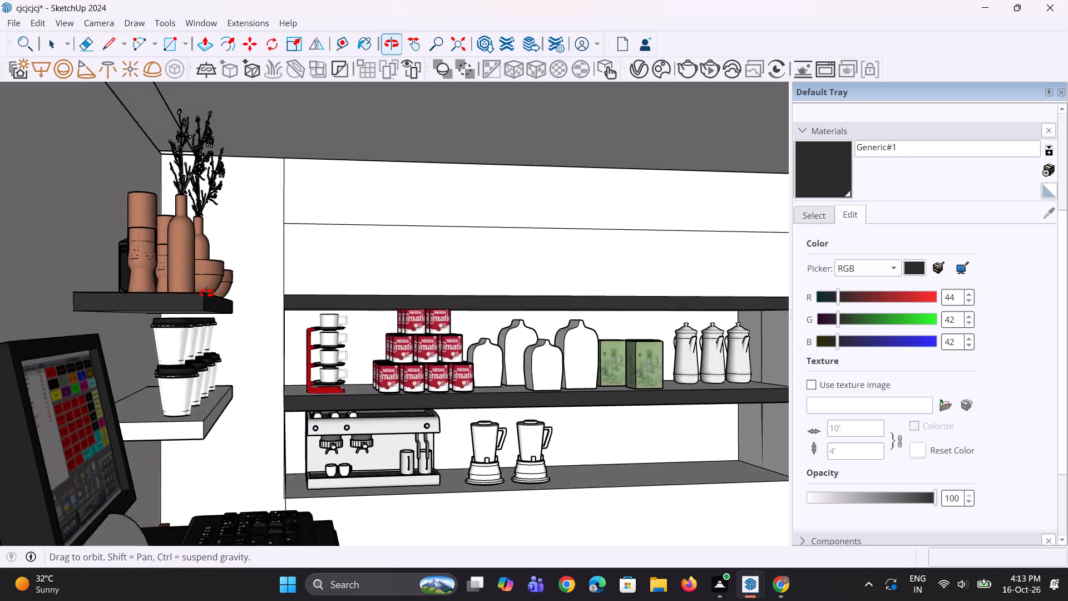
middle_click_drag(206, 293, 205, 283)
left_click(205, 278)
Paint the top, edges and underside of the lower wall shelf holding the white takeaway cups with Generic#1.
middle_click_drag(185, 399, 189, 432)
left_click(184, 423)
left_click(162, 410)
left_click(215, 417)
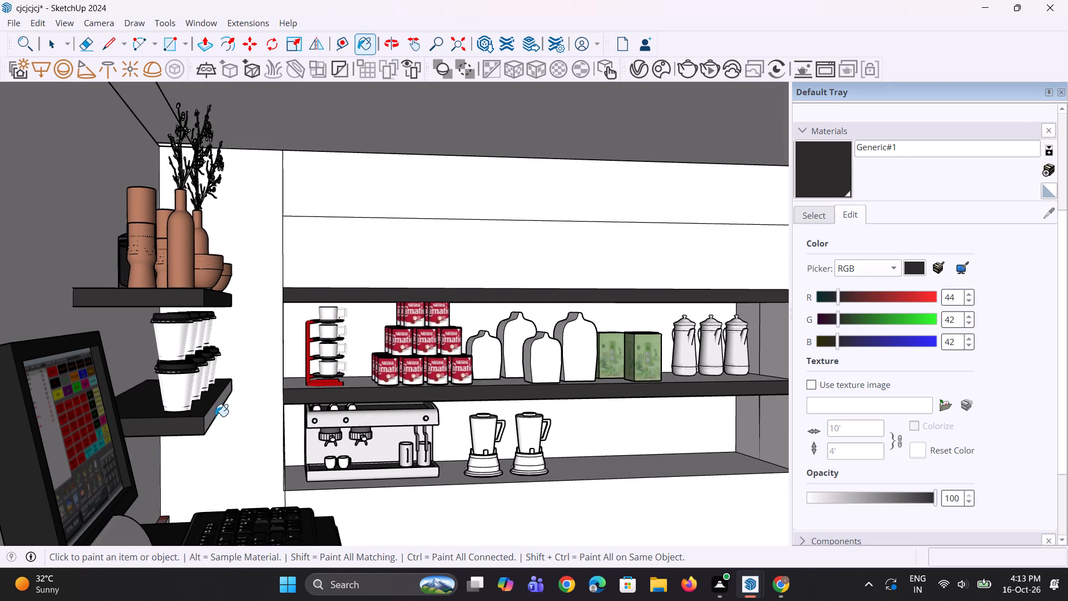
left_click(212, 415)
middle_click_drag(207, 412, 181, 362)
scroll(187, 374, "up", 2)
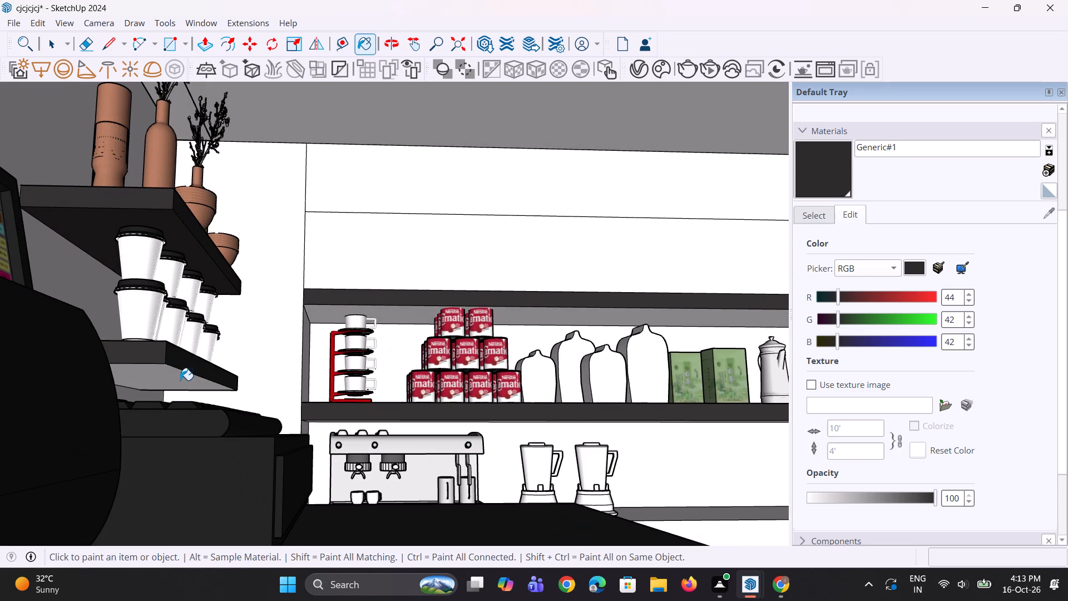
left_click(180, 380)
Examine the whole café interior, from the back counter area out to the open front.
scroll(198, 366, "down", 5)
middle_click_drag(305, 356, 297, 410)
scroll(293, 408, "down", 6)
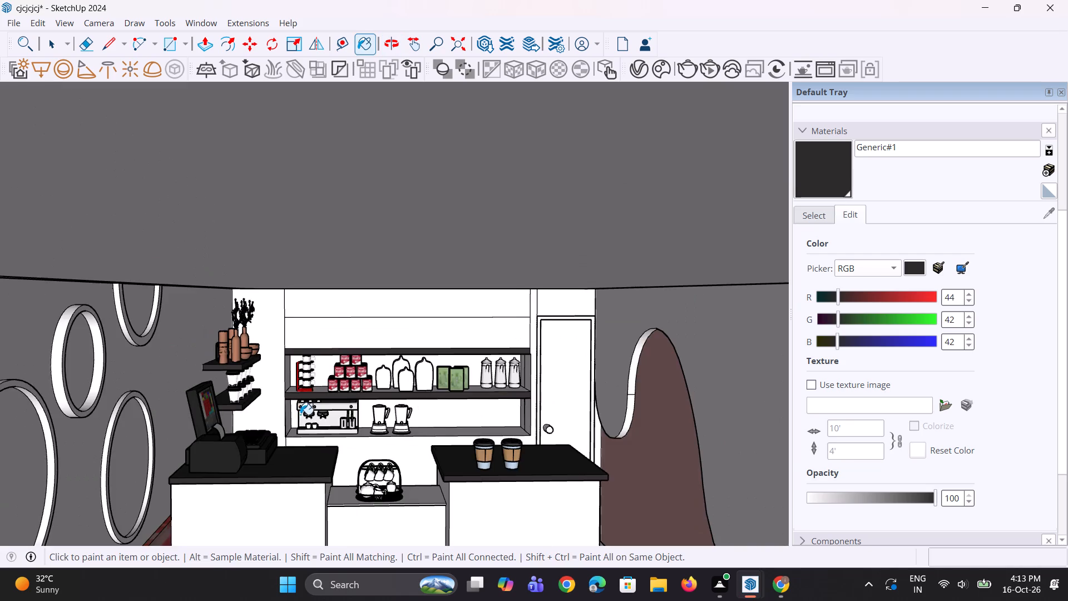
middle_click_drag(300, 415, 275, 398)
scroll(275, 398, "down", 5)
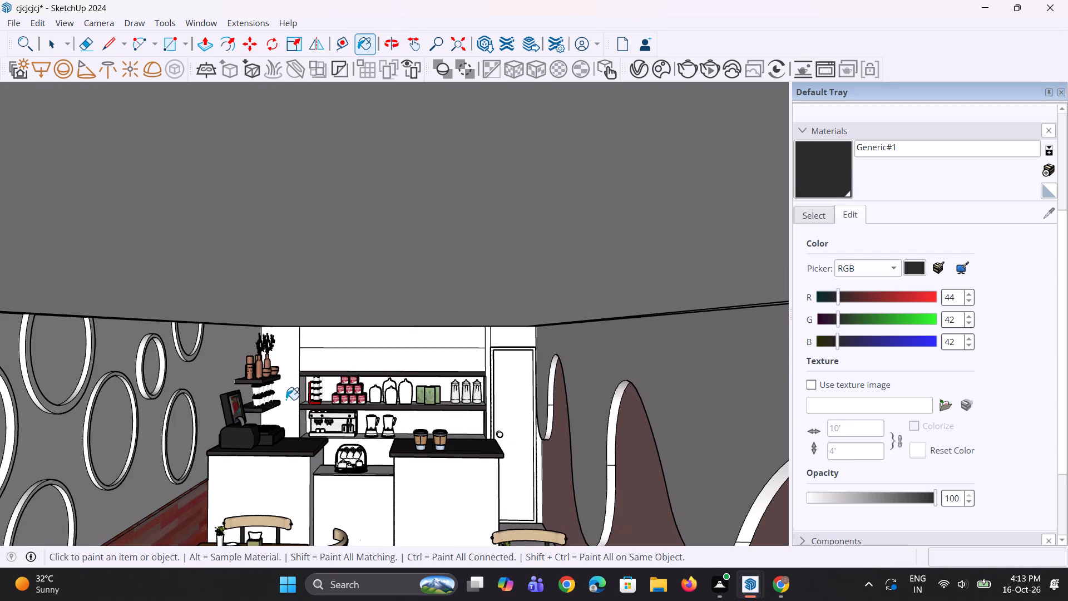
scroll(286, 400, "down", 1)
scroll(372, 468, "up", 3)
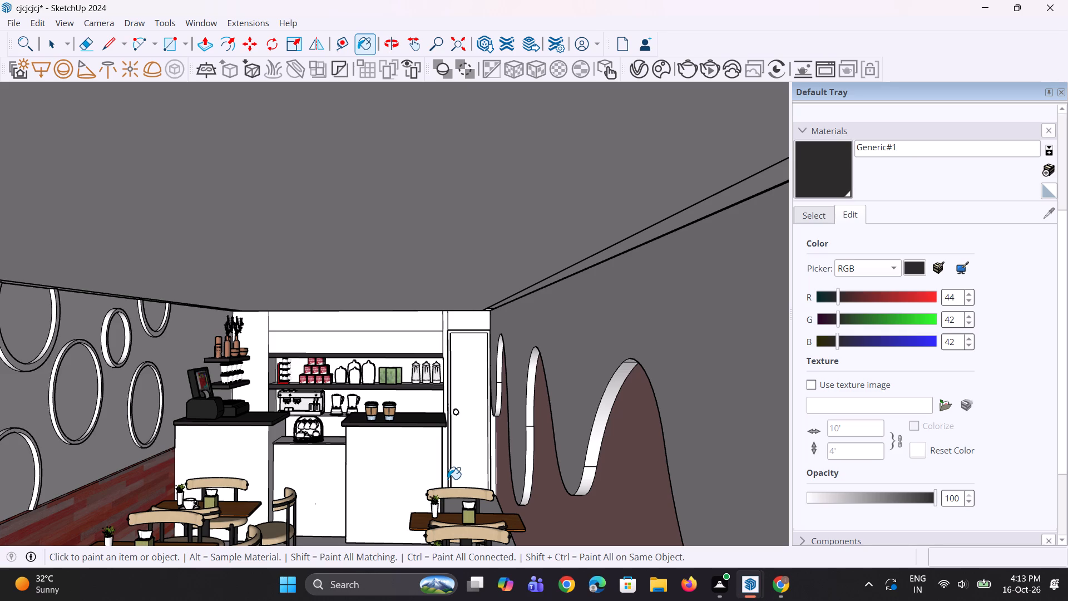
key("space")
type("b")
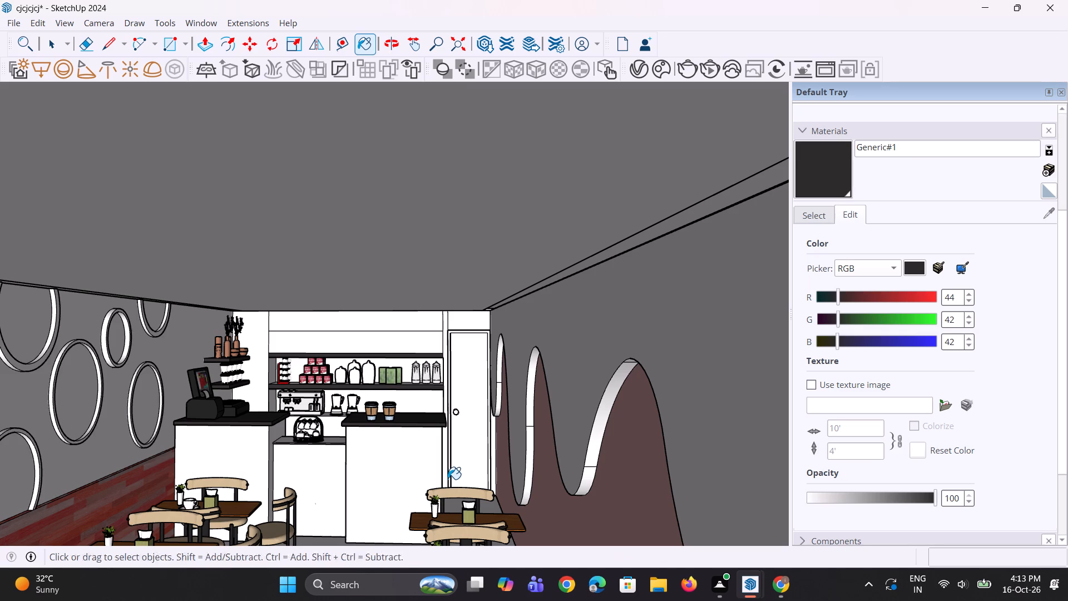
key("space")
key("space")
key("space")
key("space")
key("space")
scroll(452, 426, "down", 3)
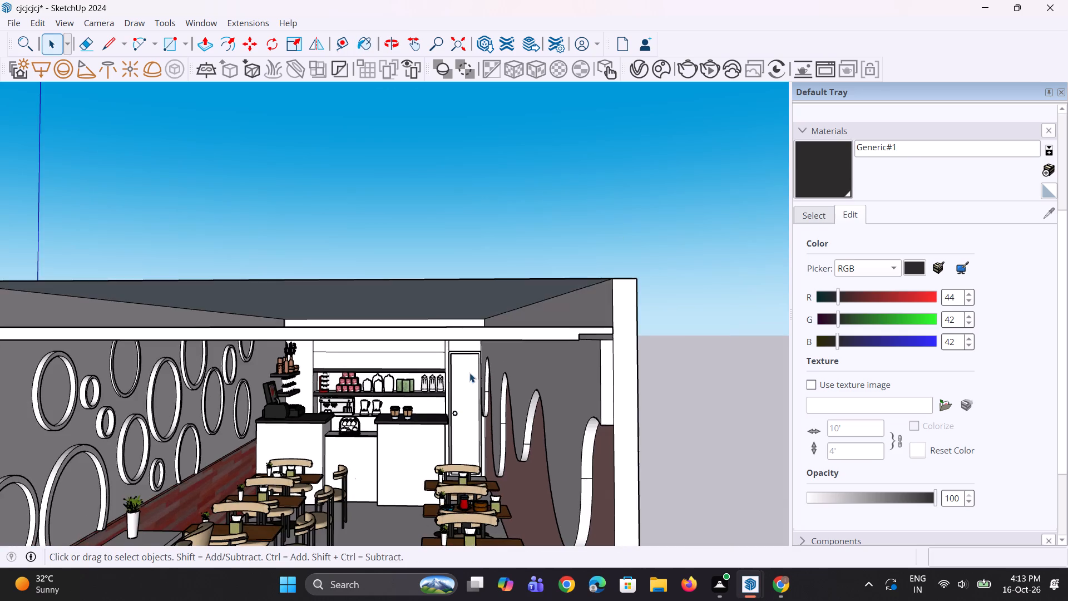
scroll(469, 373, "down", 4)
middle_click_drag(448, 508, 436, 481)
scroll(295, 492, "up", 5)
scroll(364, 475, "up", 1)
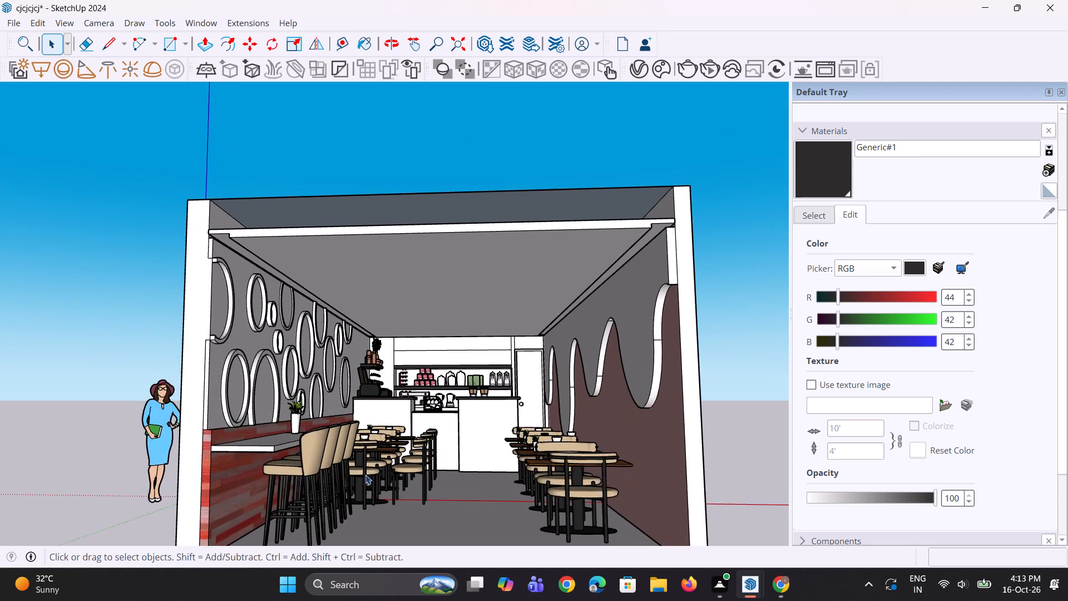
middle_click(492, 494)
scroll(476, 497, "up", 1)
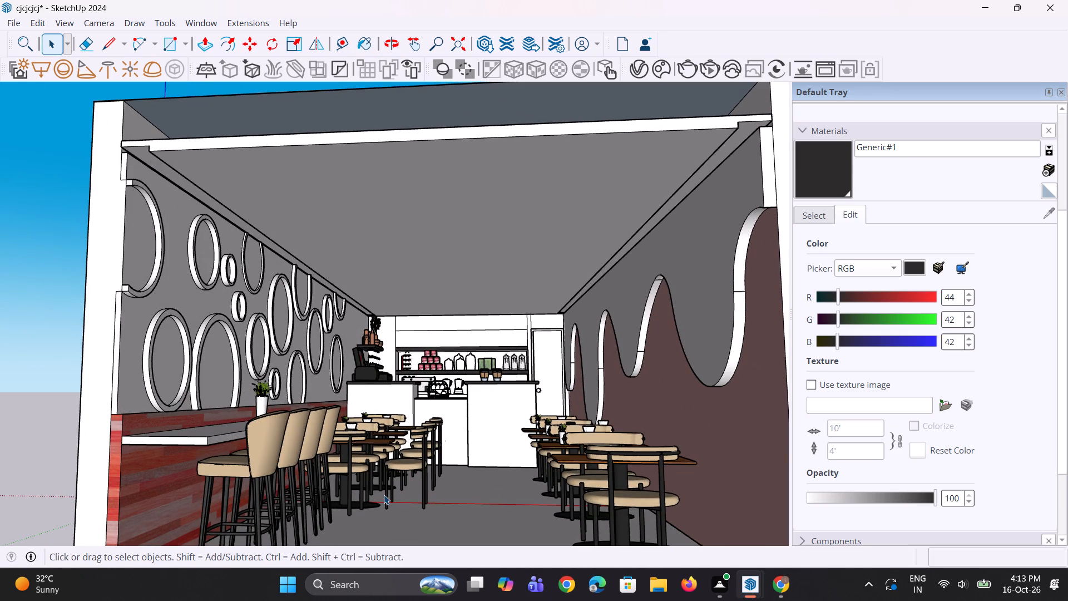
middle_click(464, 492)
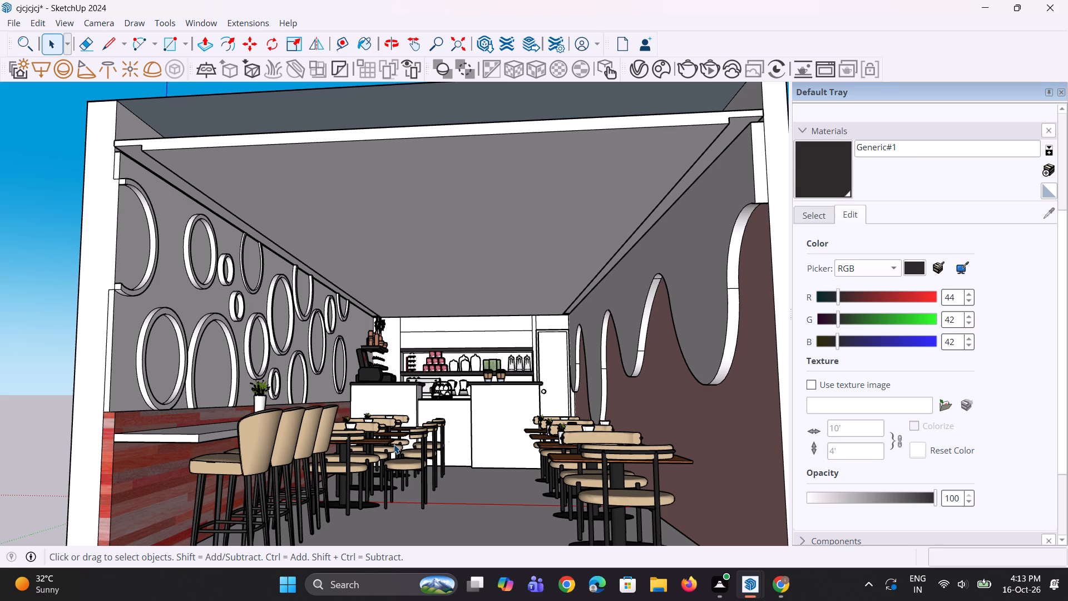
scroll(335, 459, "down", 2)
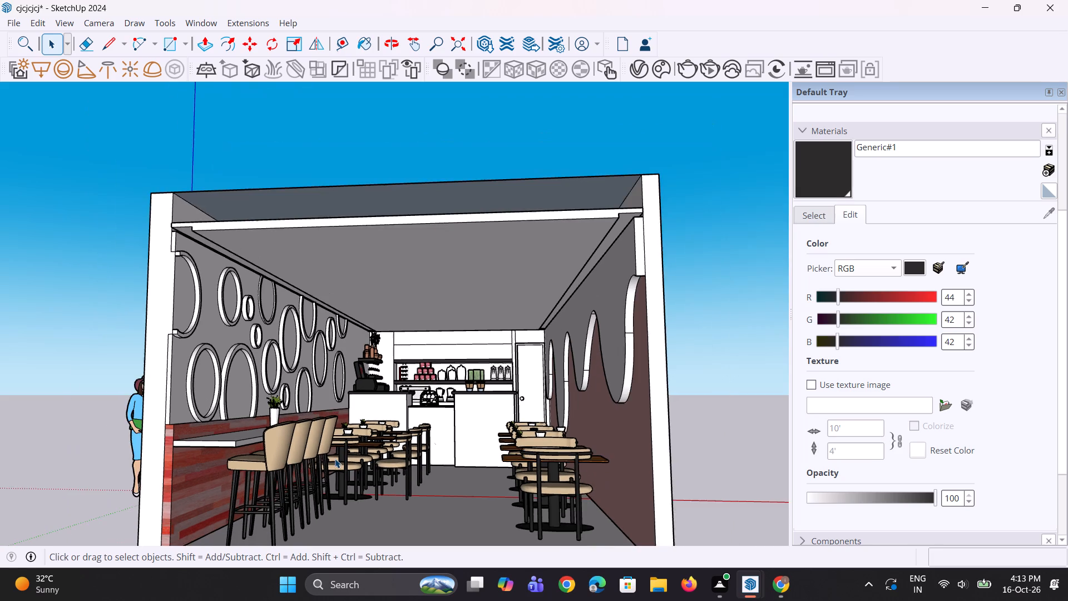
scroll(385, 467, "up", 2)
scroll(452, 487, "up", 2)
middle_click_drag(352, 480, 338, 480)
scroll(342, 476, "down", 4)
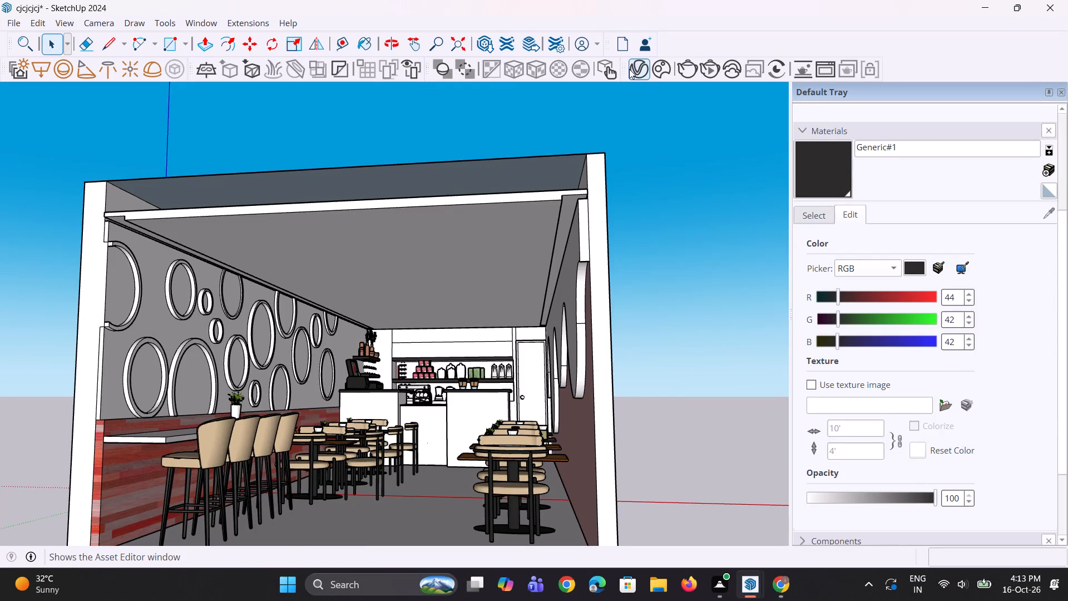
Sample the pink Generic material from the wavy wall panel and paint the uppermost complete ring nearest the open front with it.
left_click(813, 216)
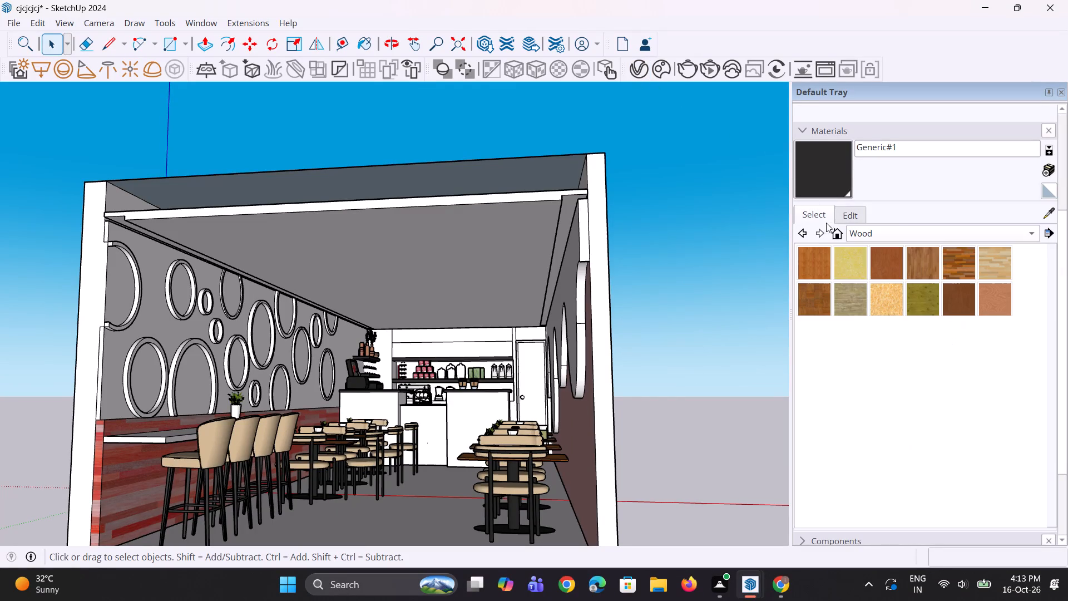
left_click(1045, 214)
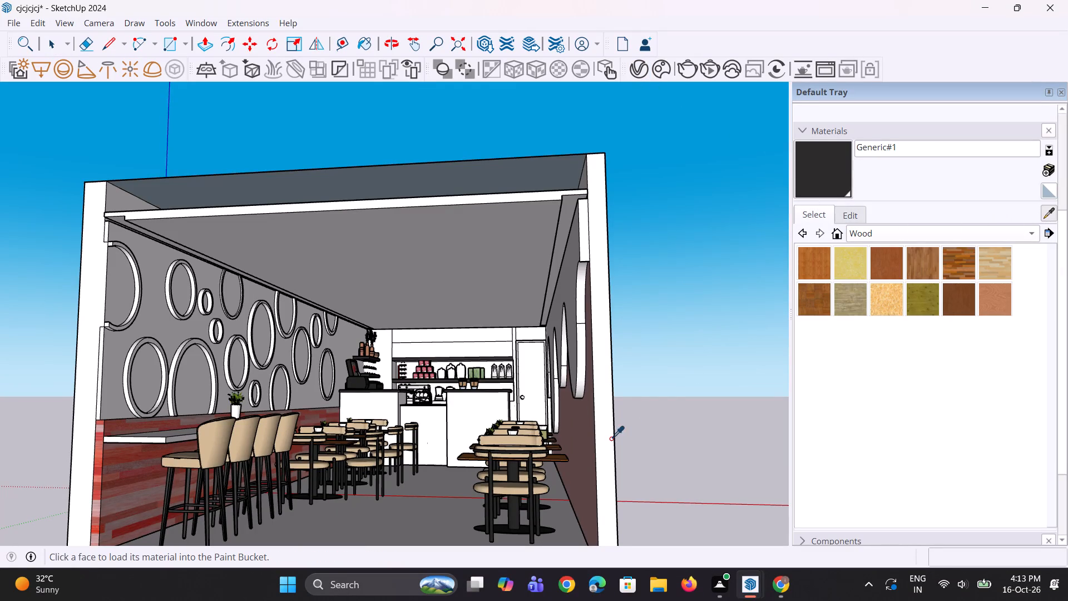
left_click(582, 444)
scroll(63, 339, "up", 2)
scroll(179, 283, "up", 5)
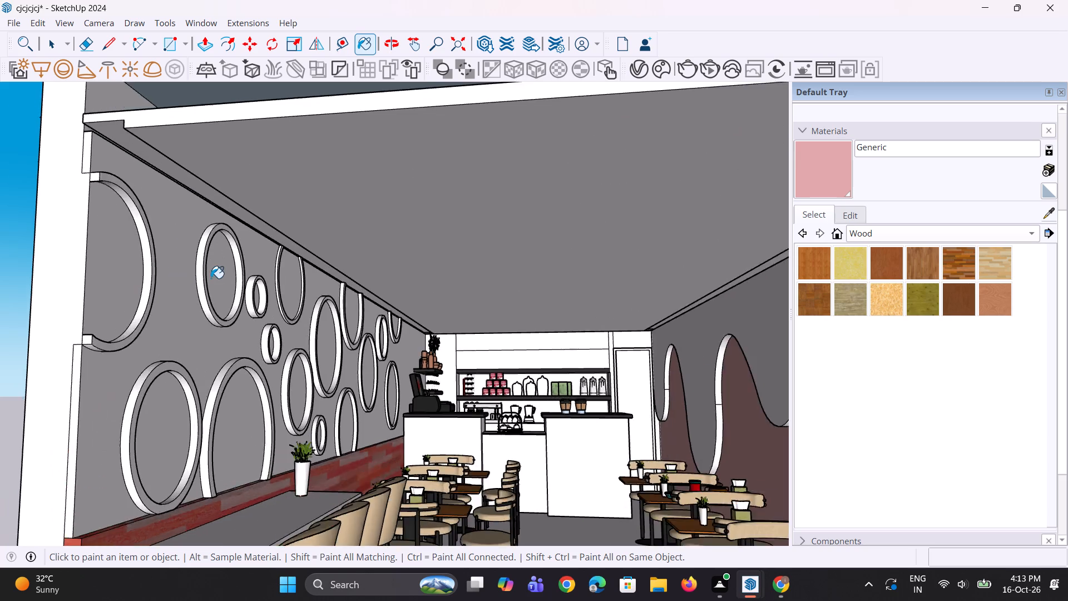
scroll(211, 278, "up", 5)
left_click(202, 283)
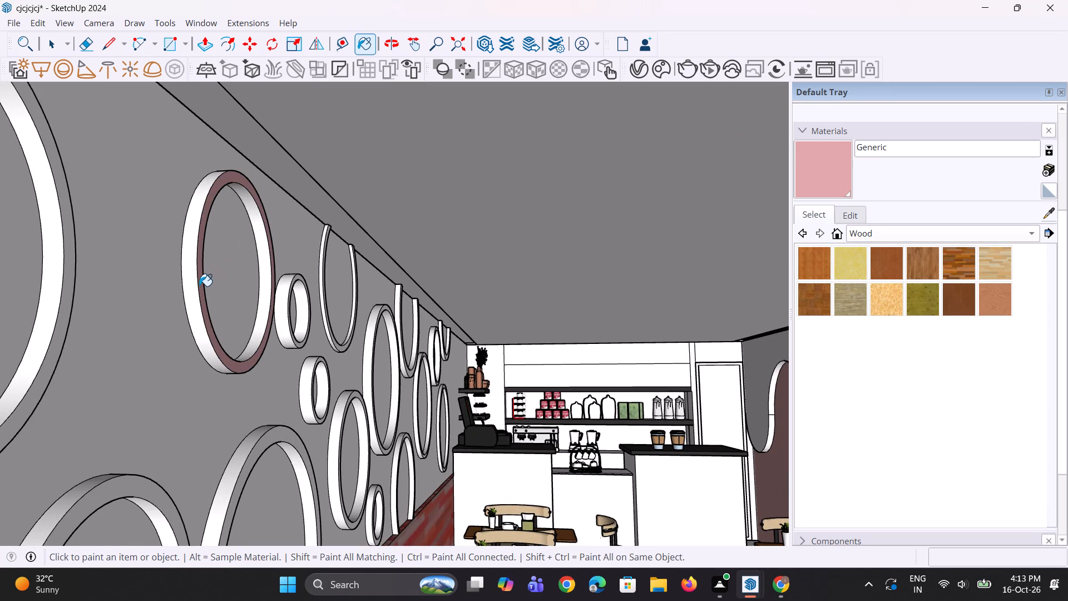
left_click(197, 286)
left_click(195, 293)
scroll(217, 313, "down", 4)
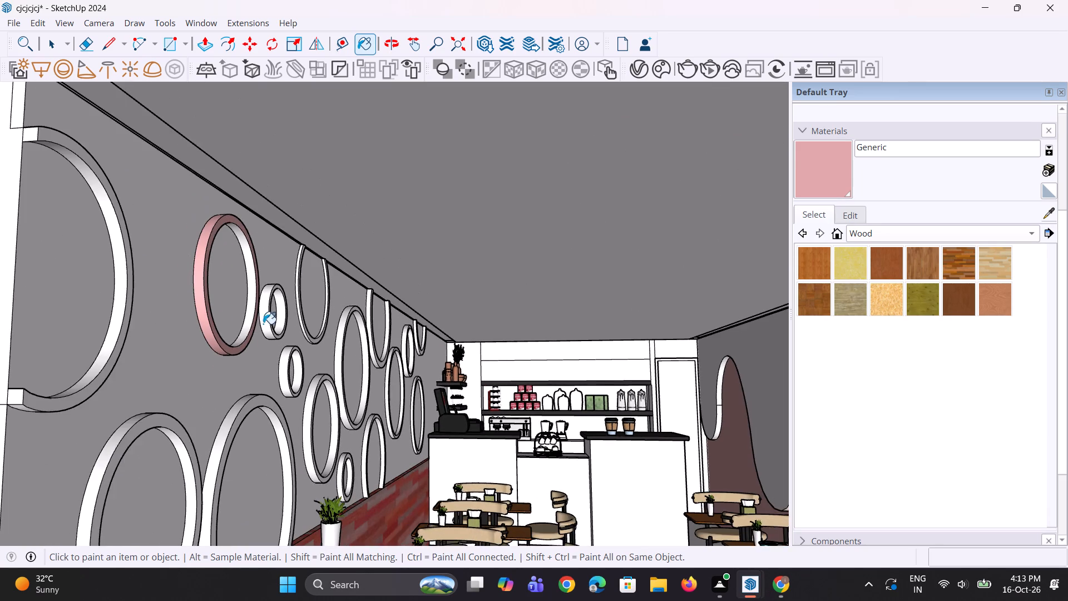
middle_click_drag(320, 336, 296, 339)
scroll(214, 319, "up", 2)
left_click(225, 318)
Paint the outer side, front face and inner side of the small upper ring beside the pink one with Generic.
scroll(248, 314, "up", 2)
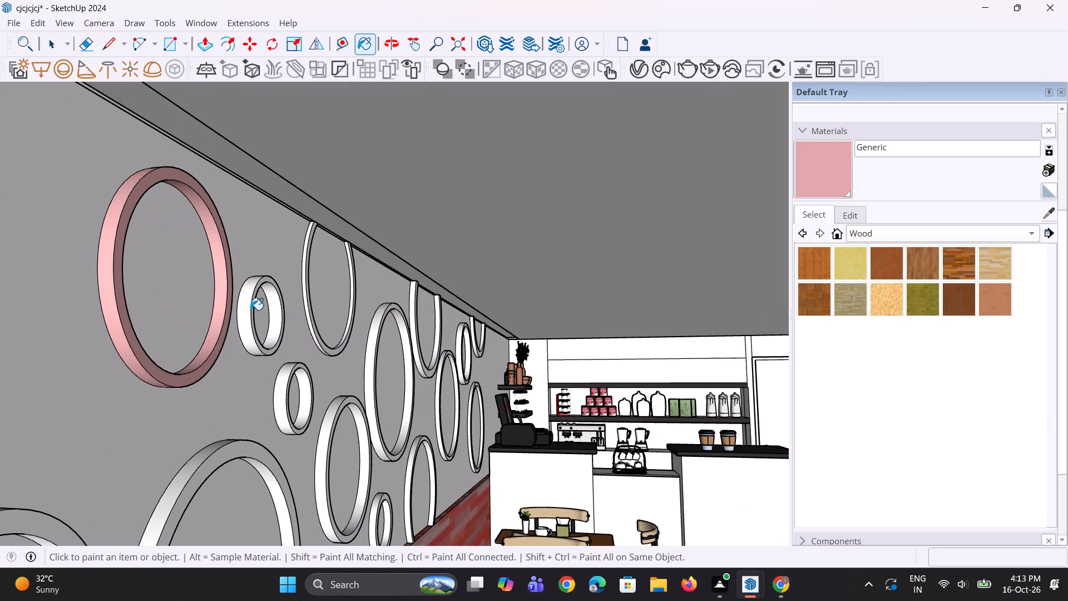
left_click(250, 309)
scroll(266, 347, "up", 2)
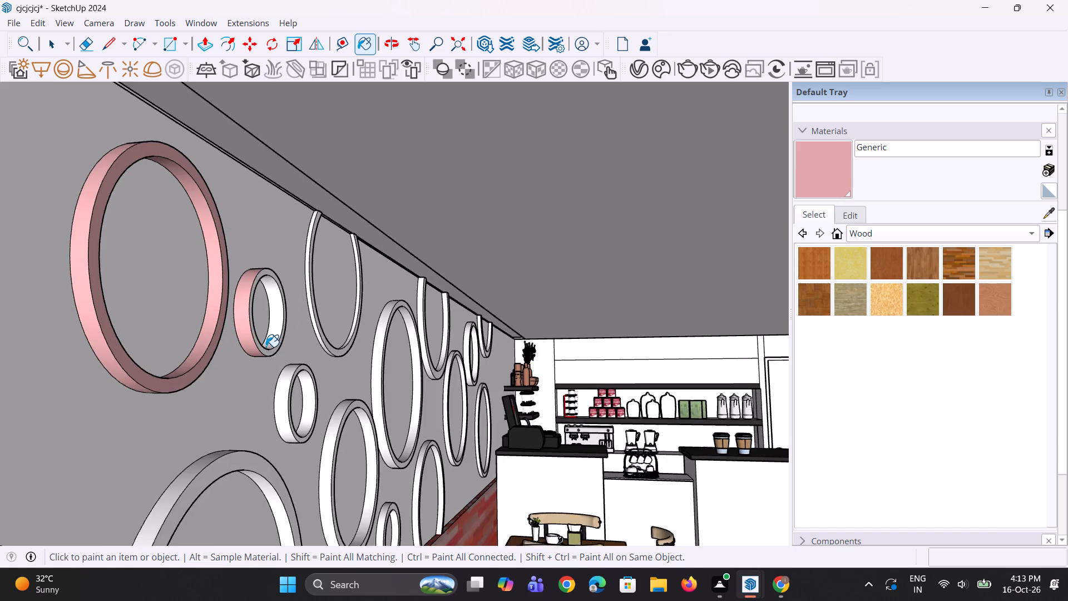
scroll(266, 347, "up", 4)
left_click(279, 334)
left_click(280, 354)
Paint all visible faces of the first ceiling-cut ring beyond the small pink ring with Generic.
scroll(275, 355, "down", 3)
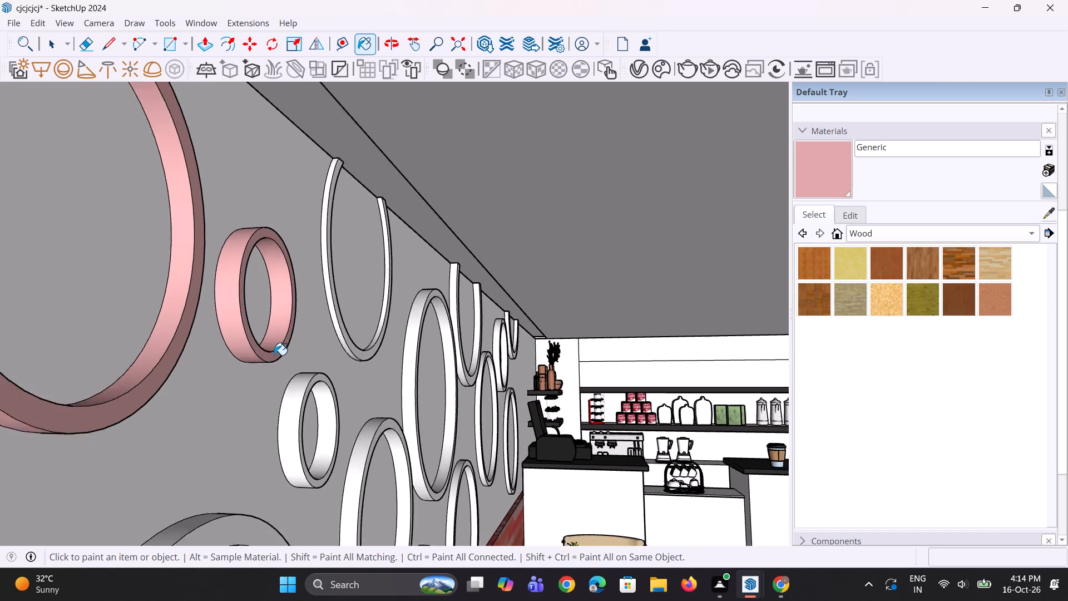
scroll(274, 355, "down", 7)
middle_click_drag(368, 366, 328, 388)
scroll(262, 348, "up", 8)
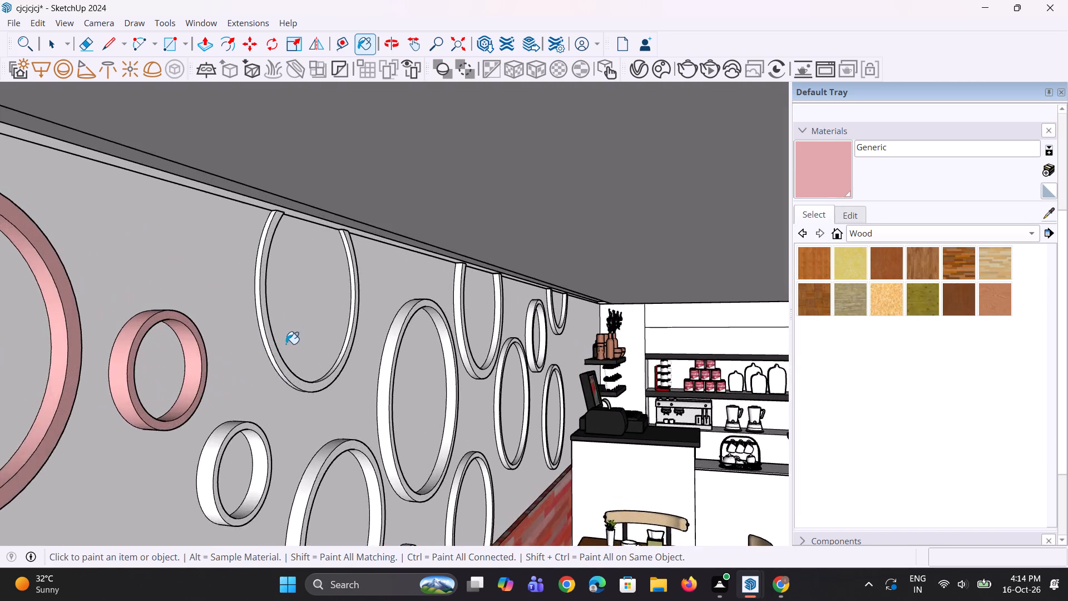
scroll(286, 344, "up", 4)
left_click(270, 366)
left_click(259, 363)
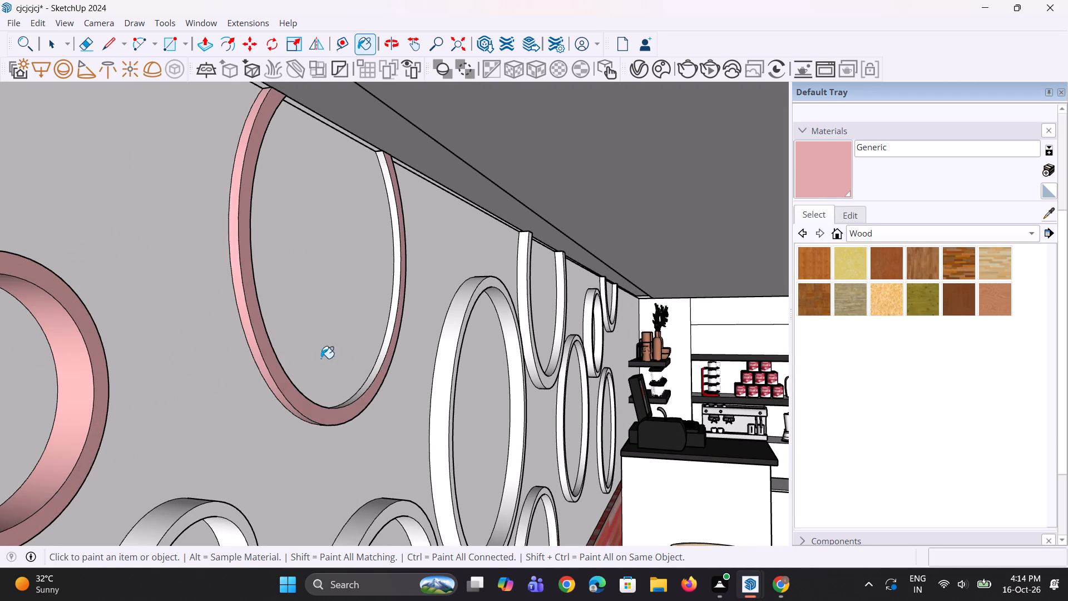
scroll(342, 358, "up", 2)
left_click(382, 376)
scroll(344, 375, "down", 3)
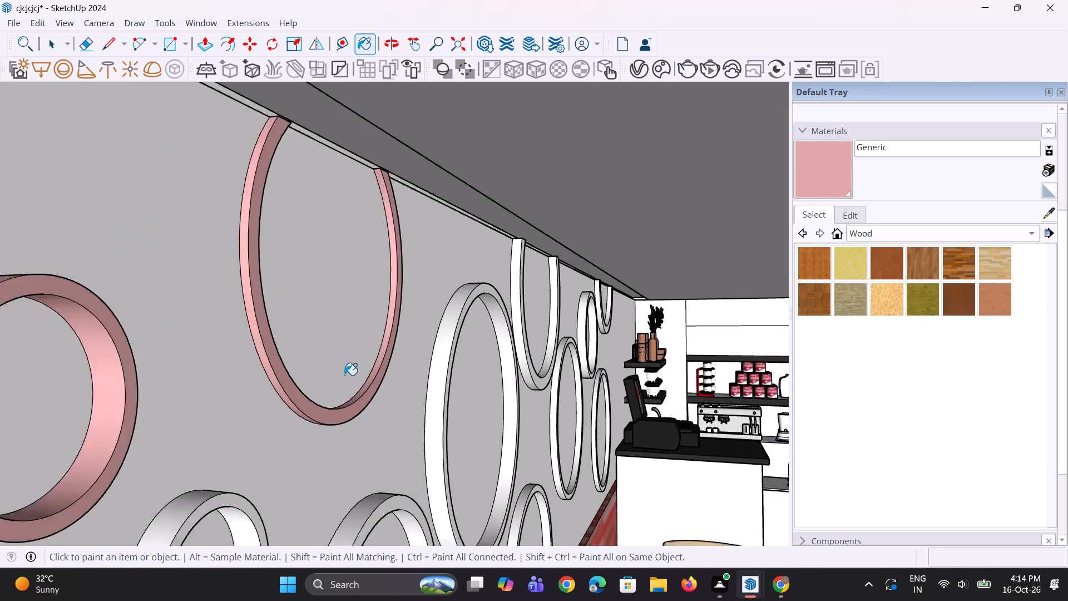
Paint the outer side and front face of the tall ring after the pink ceiling-cut ring with Generic.
scroll(344, 375, "down", 6)
scroll(430, 336, "up", 2)
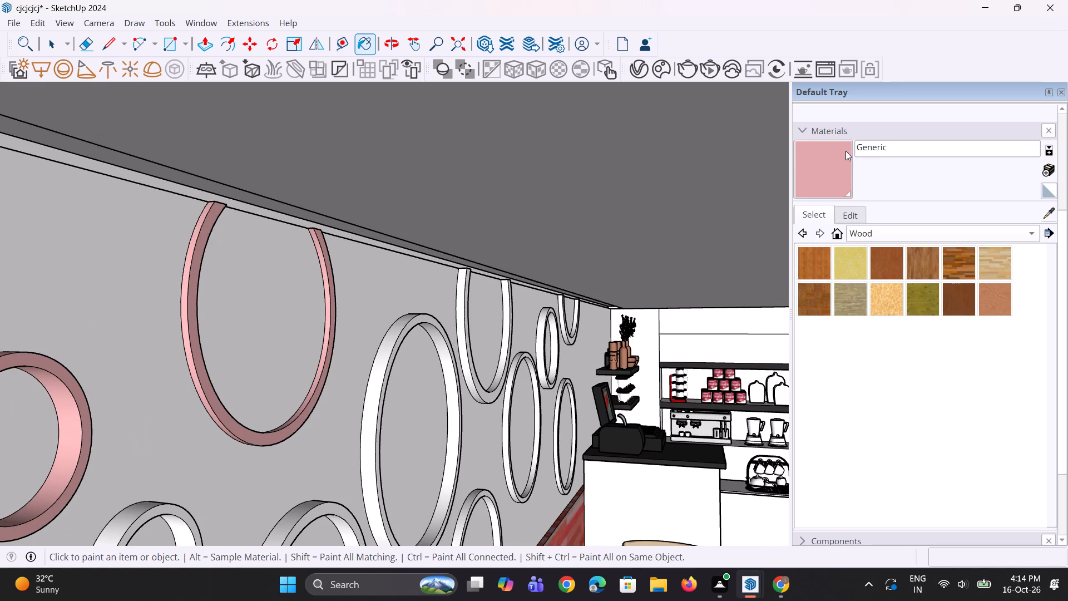
scroll(273, 400, "up", 2)
left_click(384, 416)
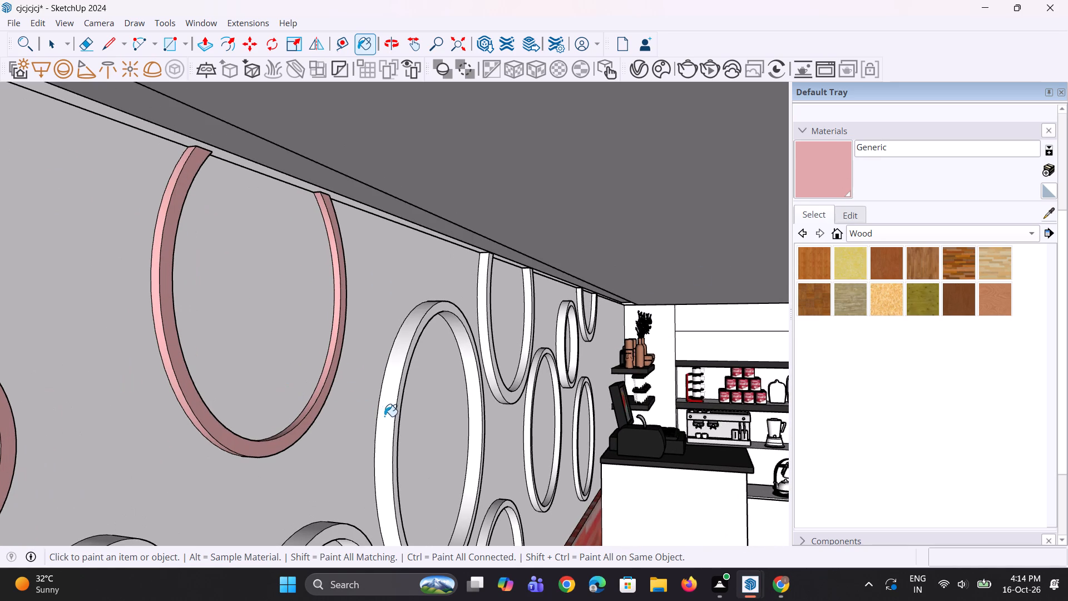
left_click(398, 421)
middle_click_drag(397, 420, 379, 416)
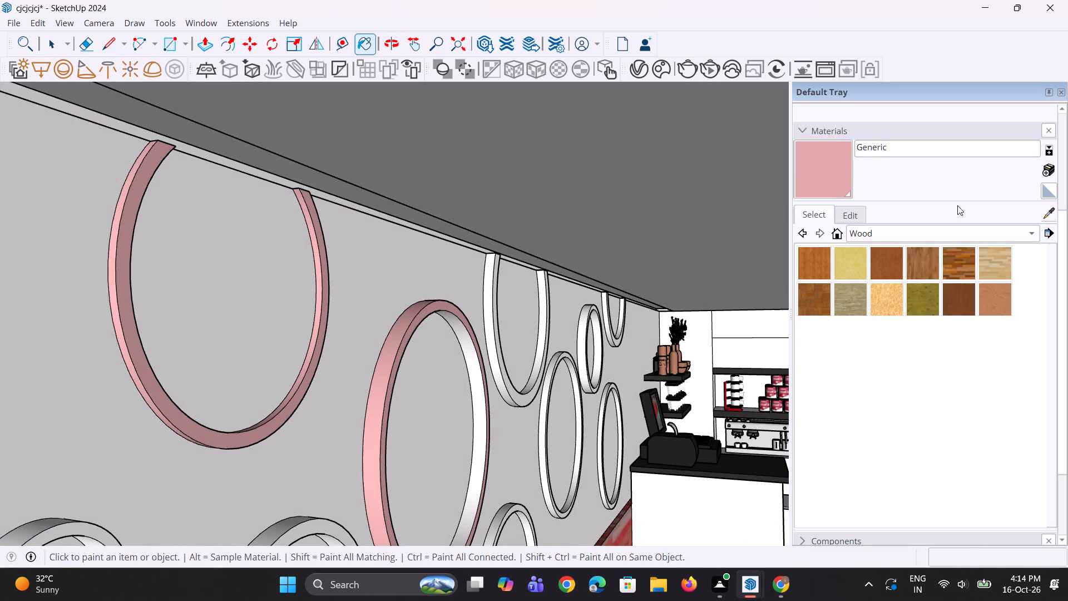
Sample the dark grey Generic#1 material from the small wall shelf holding the vases beside the counter.
left_click(1042, 216)
scroll(661, 364, "up", 2)
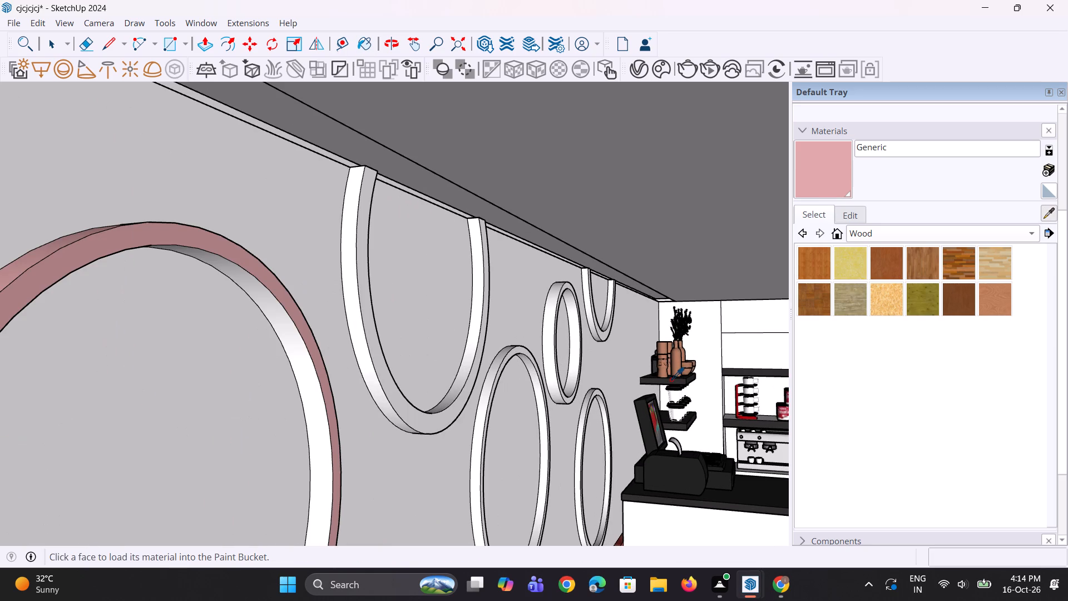
left_click(675, 377)
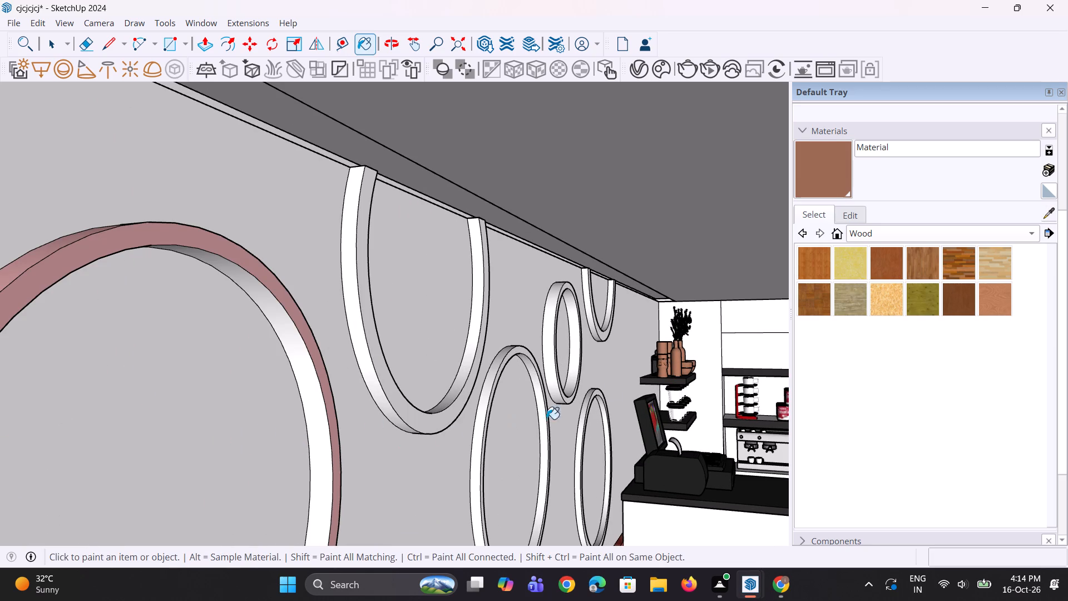
scroll(720, 386, "up", 2)
left_click(1050, 216)
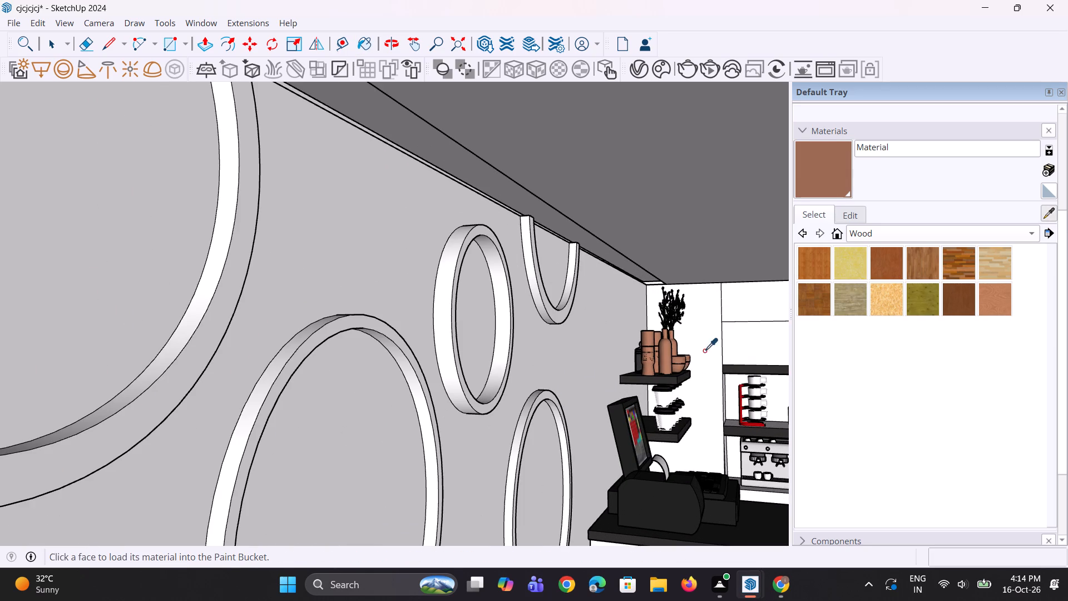
left_click(665, 379)
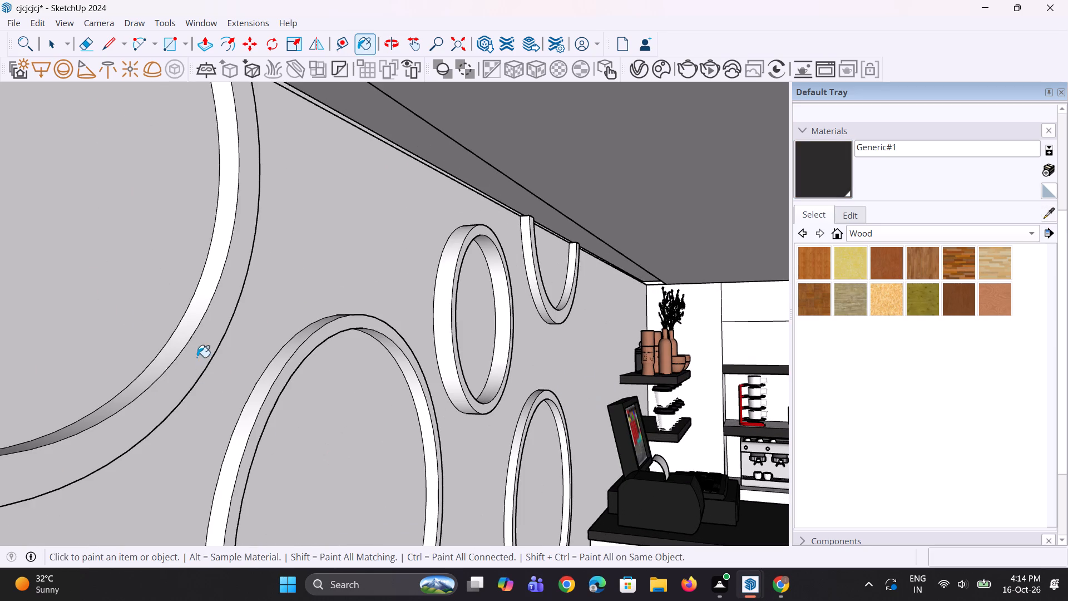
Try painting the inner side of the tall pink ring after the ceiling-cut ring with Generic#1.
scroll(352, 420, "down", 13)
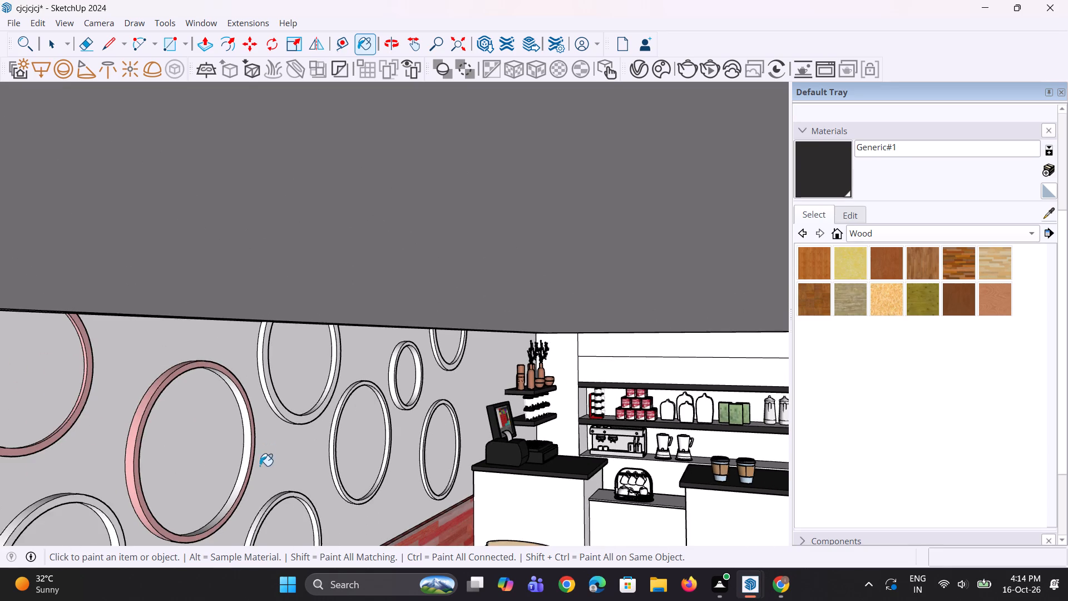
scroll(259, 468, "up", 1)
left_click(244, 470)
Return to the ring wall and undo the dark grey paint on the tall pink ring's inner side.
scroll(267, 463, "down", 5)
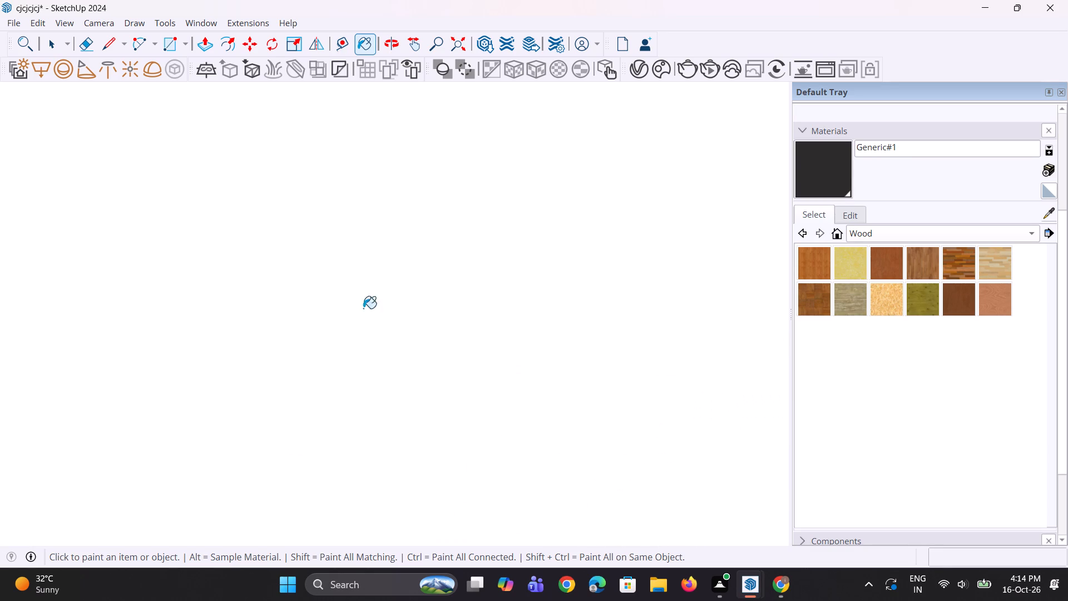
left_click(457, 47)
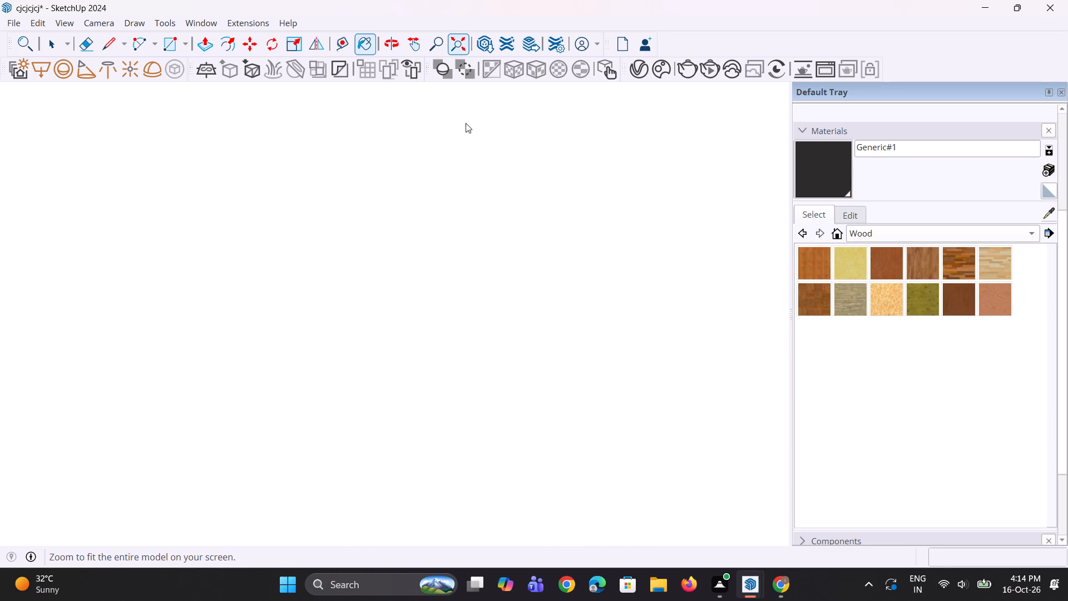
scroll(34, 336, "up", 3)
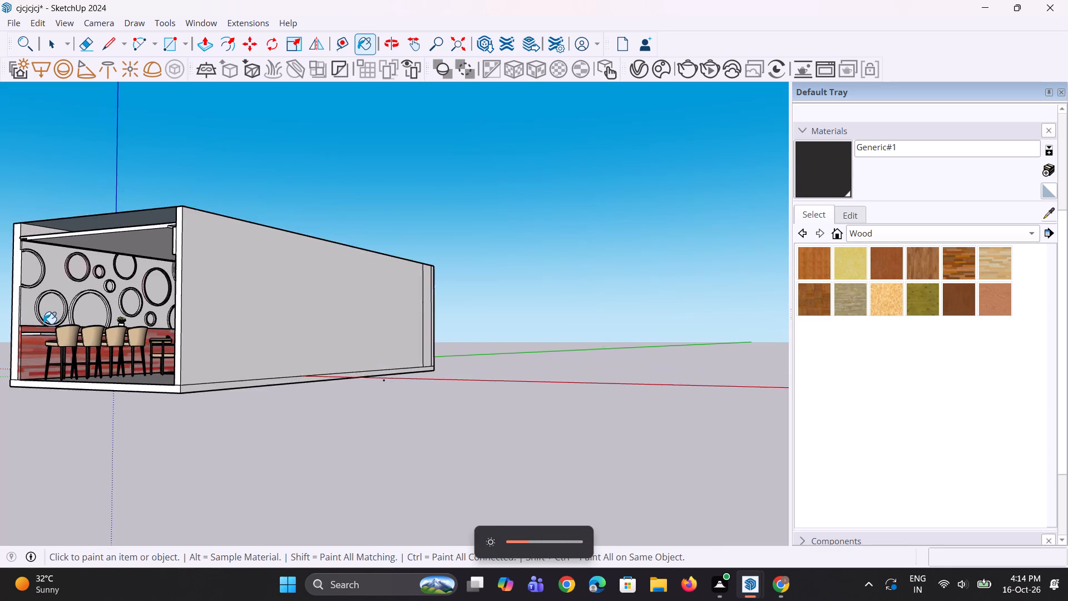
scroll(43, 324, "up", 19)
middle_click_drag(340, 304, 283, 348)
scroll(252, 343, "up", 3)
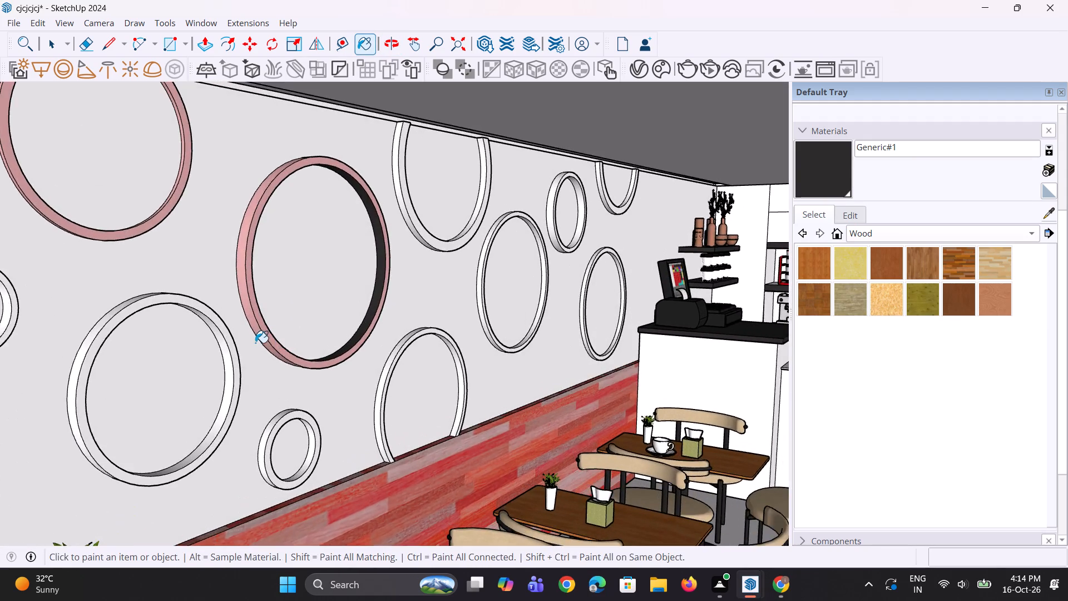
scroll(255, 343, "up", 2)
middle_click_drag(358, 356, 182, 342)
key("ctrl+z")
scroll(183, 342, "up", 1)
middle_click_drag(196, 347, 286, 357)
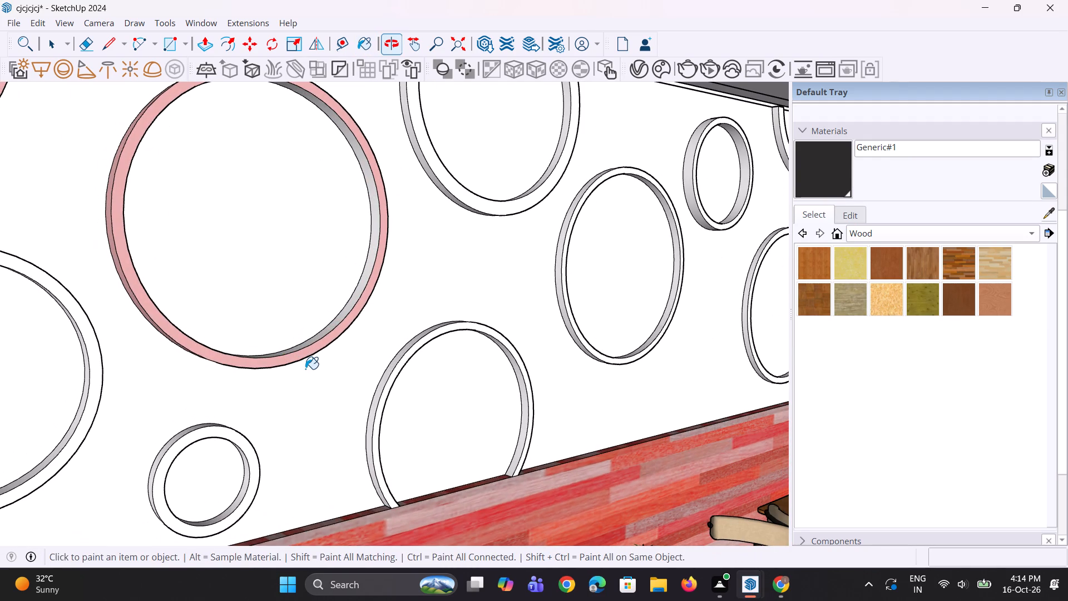
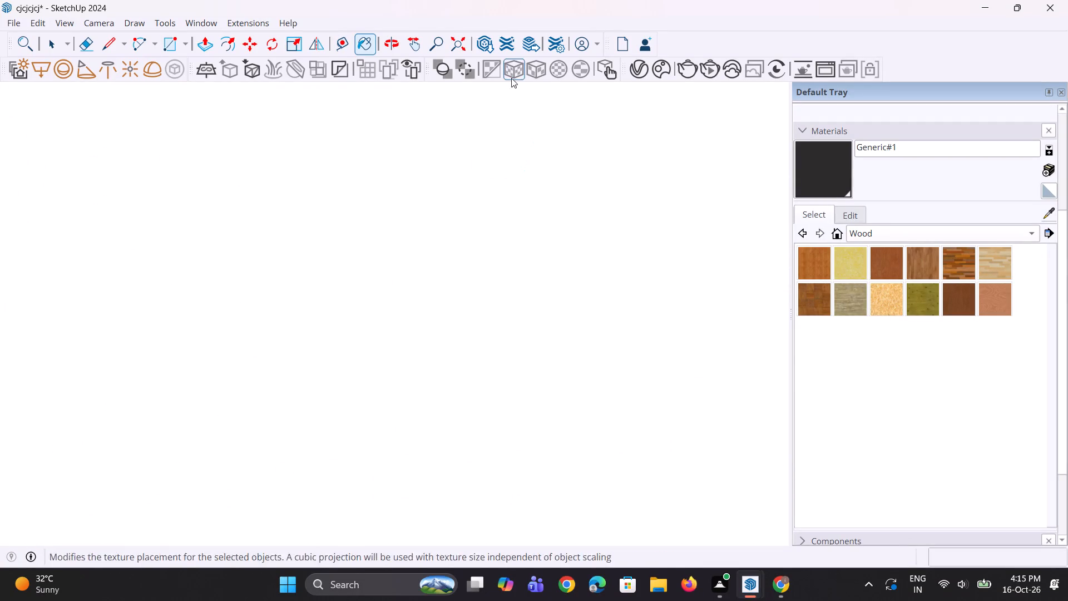
Sample the pink Generic material from the wavy panel on the café's side wall.
left_click(459, 37)
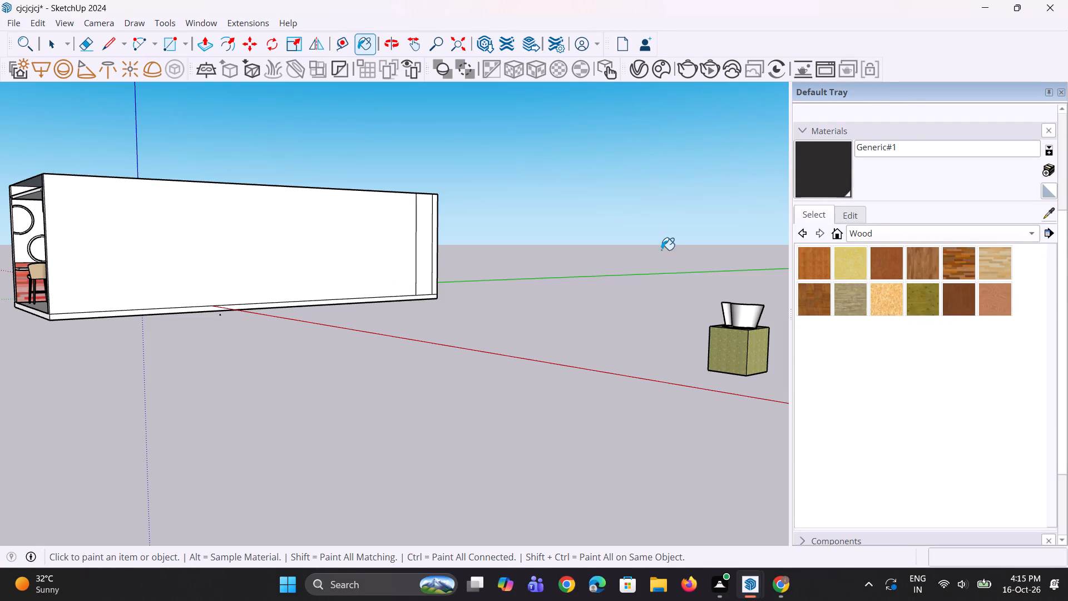
scroll(7, 412, "down", 3)
middle_click_drag(3, 334, 211, 371)
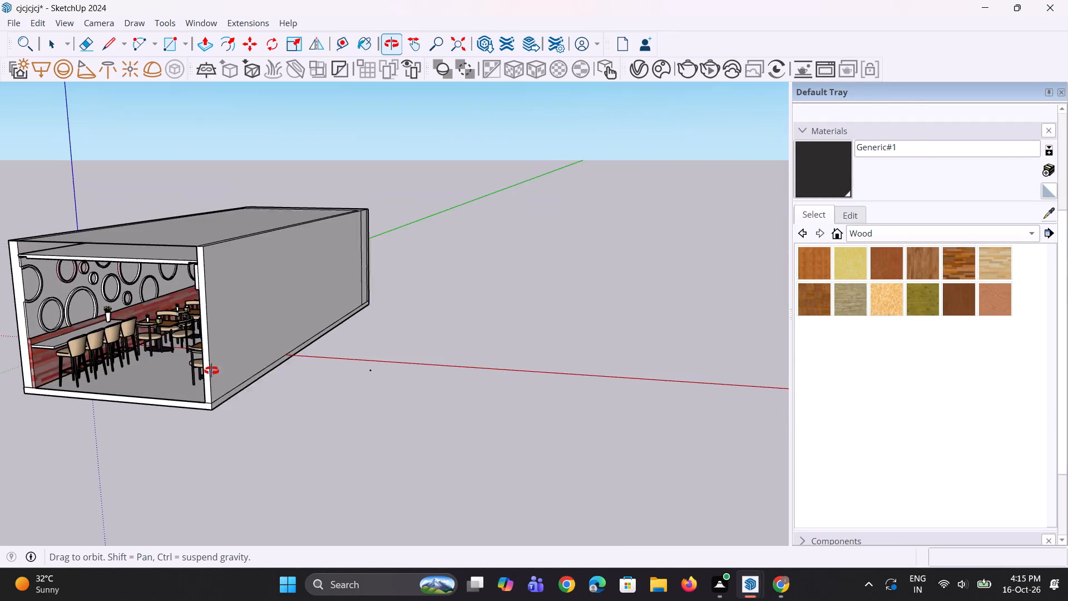
middle_click_drag(211, 371, 215, 371)
scroll(0, 366, "up", 4)
scroll(98, 344, "up", 7)
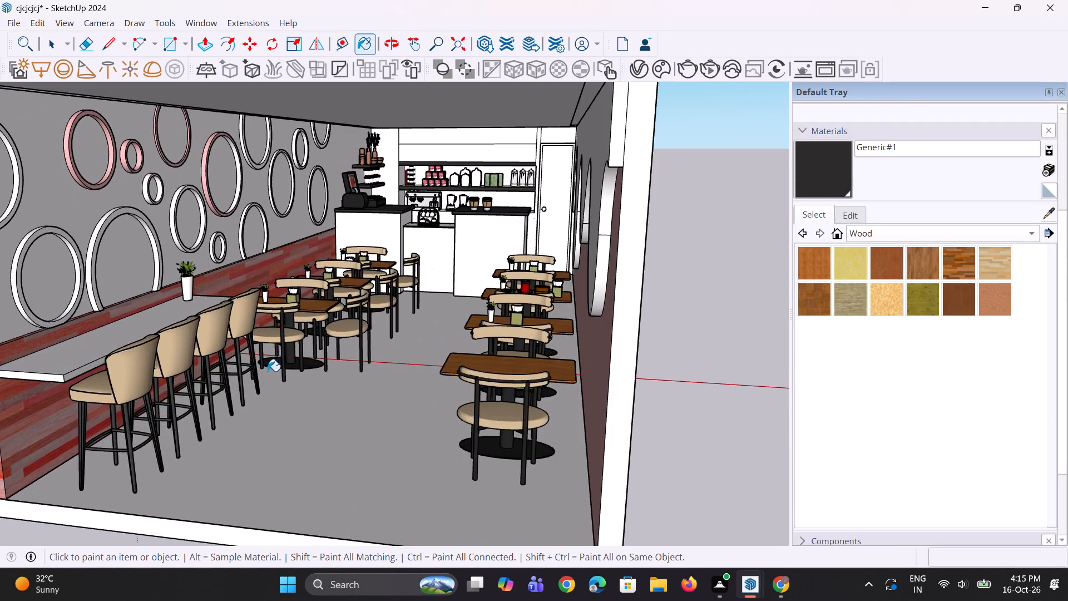
scroll(267, 372, "down", 3)
middle_click_drag(255, 371, 243, 333)
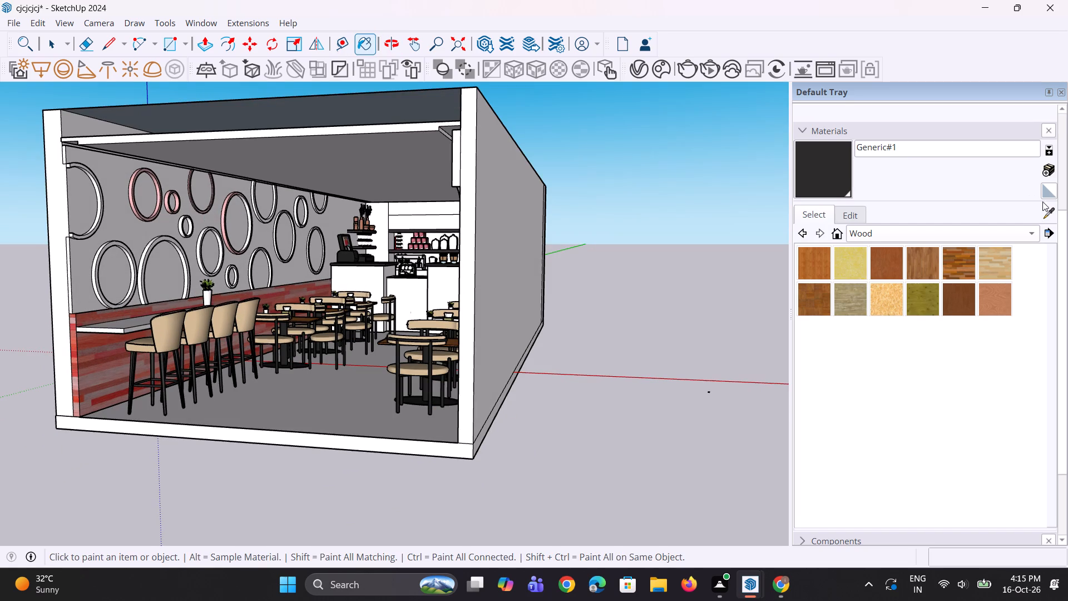
left_click(1049, 209)
scroll(323, 336, "up", 3)
middle_click_drag(329, 325, 435, 313)
scroll(435, 313, "up", 1)
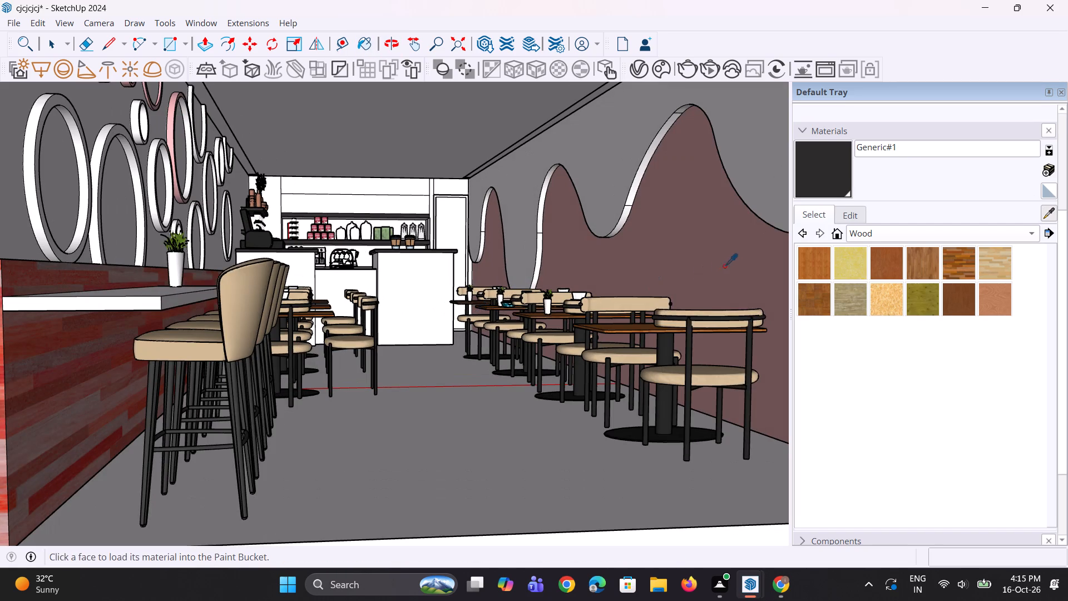
left_click(730, 256)
Paint the faces of the large white ring above the wood wainscot, near the bar counter's plant, with pink Generic material.
middle_click_drag(679, 308, 452, 377)
scroll(269, 100, "up", 5)
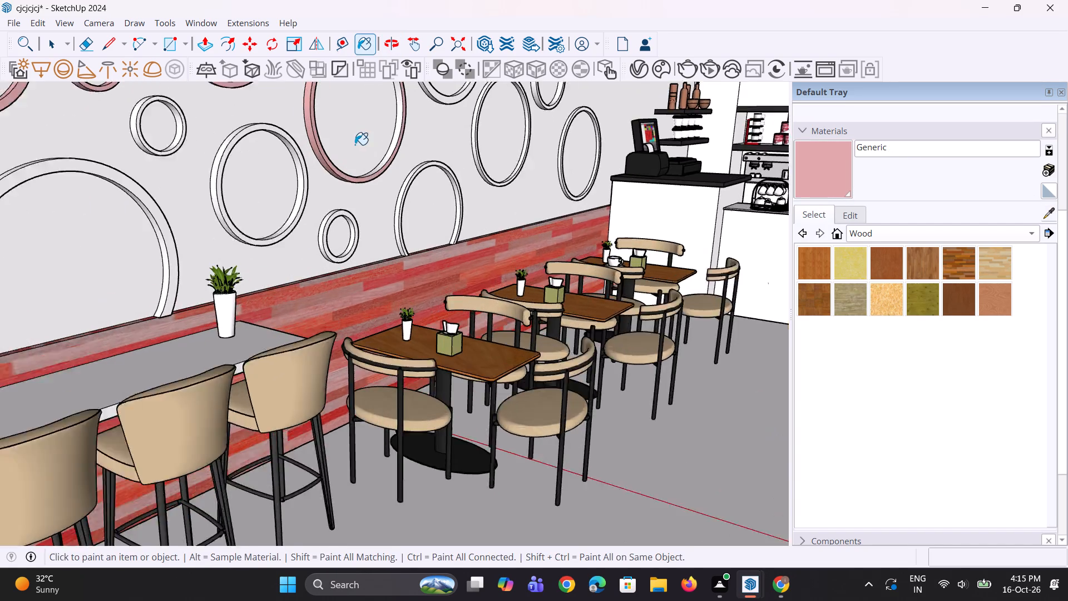
scroll(355, 145, "up", 4)
left_click(399, 170)
scroll(236, 246, "up", 2)
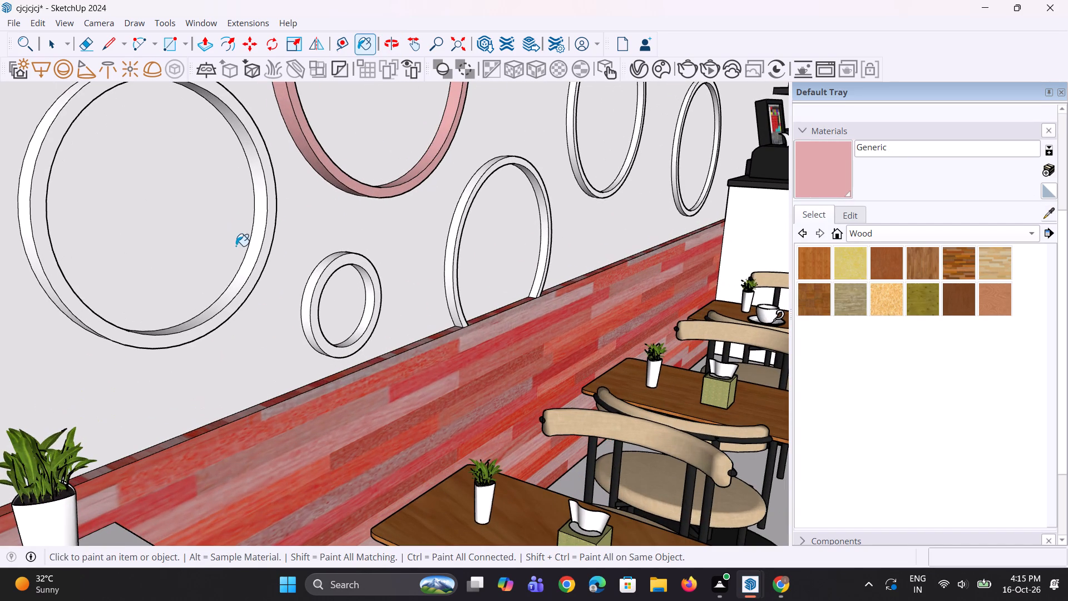
left_click(253, 277)
middle_click_drag(207, 318, 237, 307)
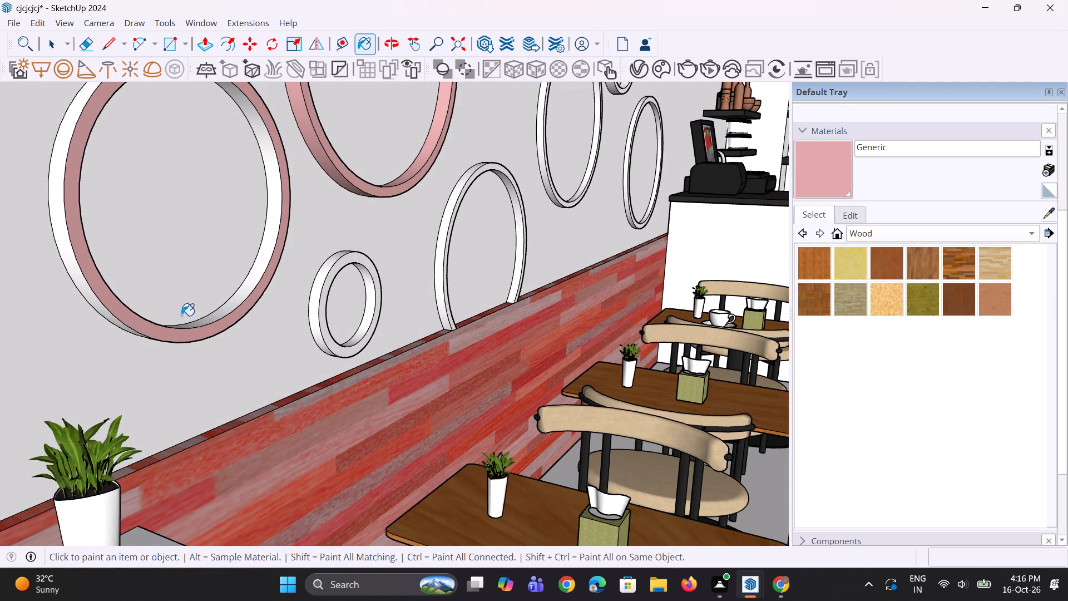
left_click(104, 310)
scroll(107, 311, "down", 5)
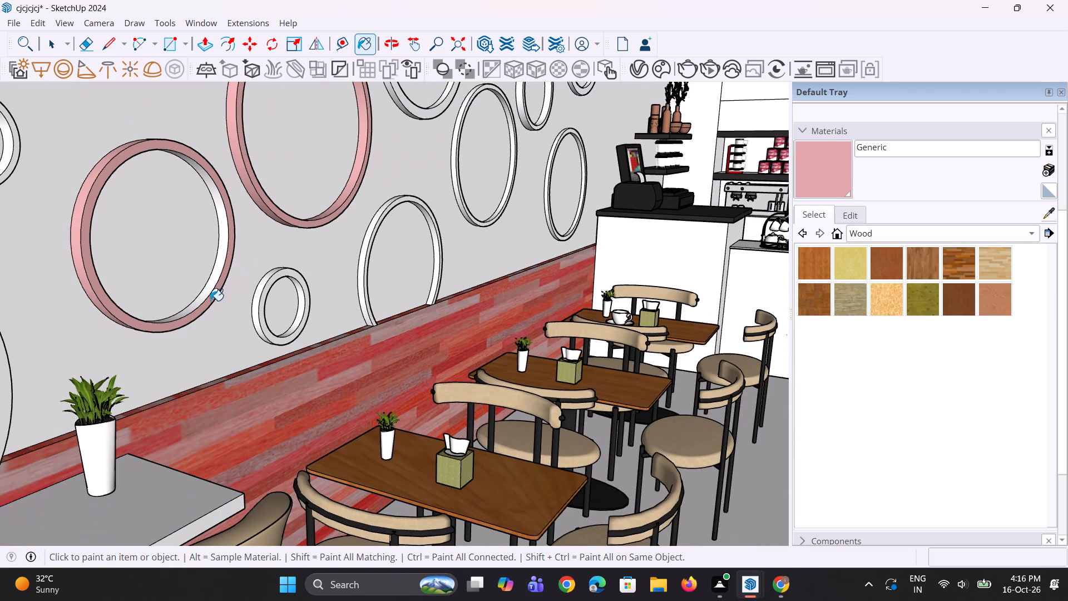
left_click(216, 279)
Paint the small ring and the neighbouring ring cut off by the wood wainscot with the pink Generic material.
scroll(243, 300, "up", 3)
left_click(263, 312)
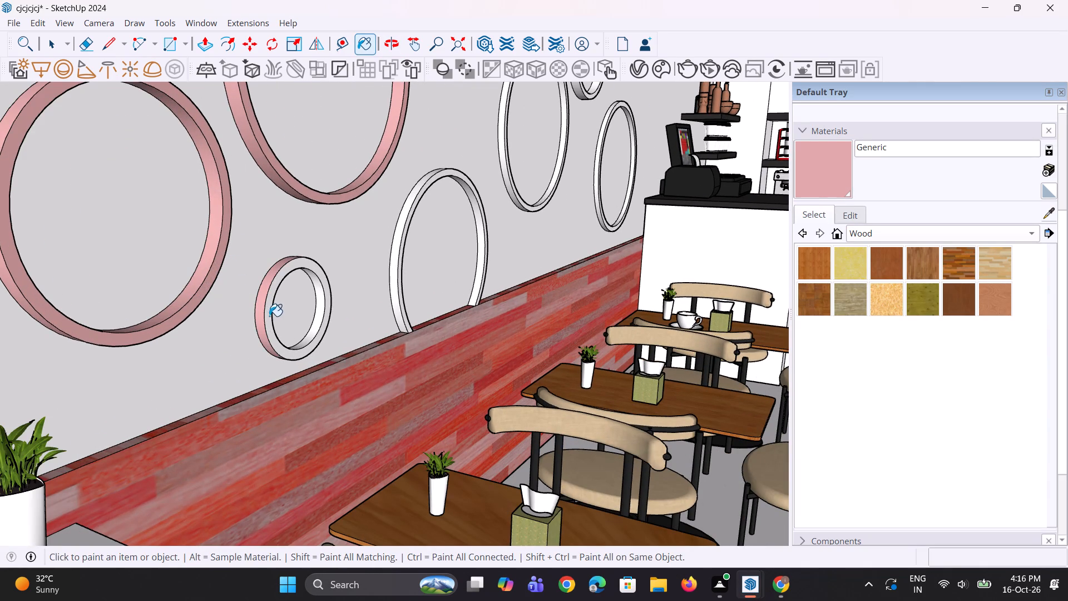
left_click(270, 317)
middle_click_drag(313, 340, 290, 333)
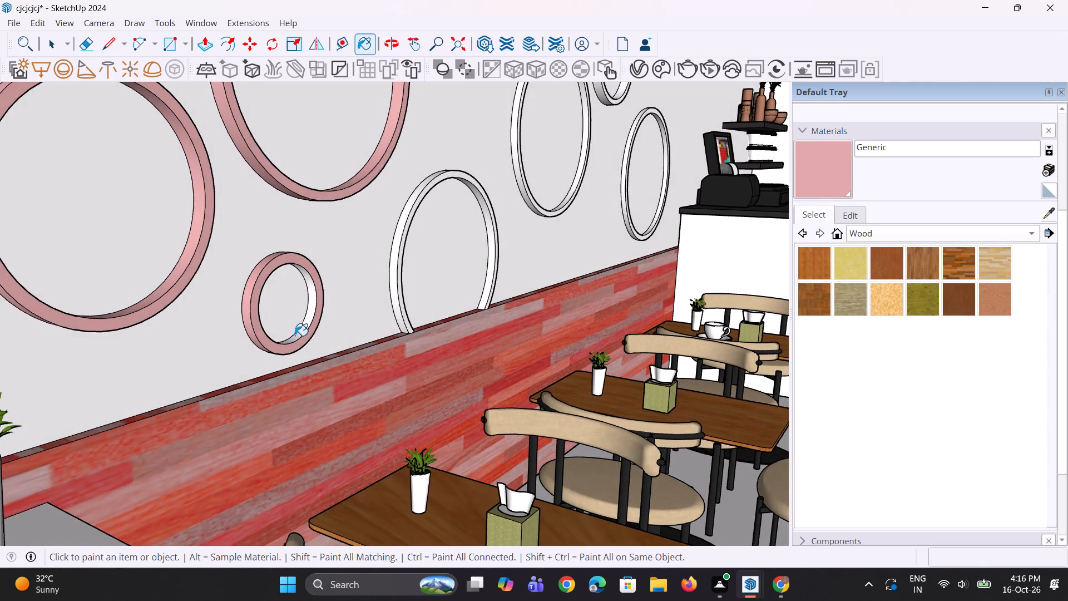
scroll(299, 337, "down", 10)
scroll(395, 271, "up", 6)
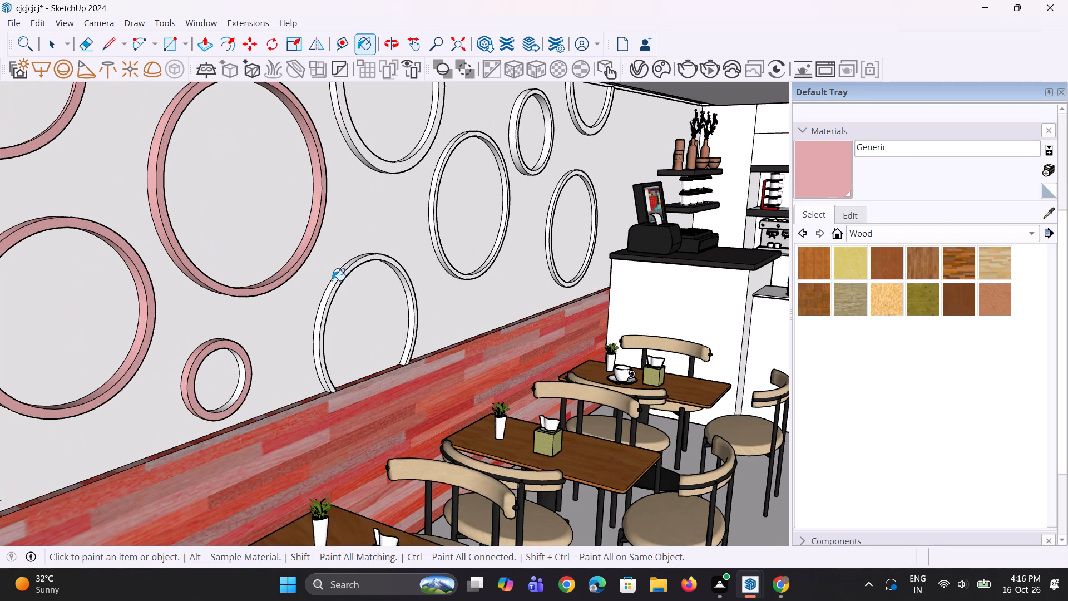
left_click(335, 281)
scroll(336, 281, "up", 3)
left_click(339, 283)
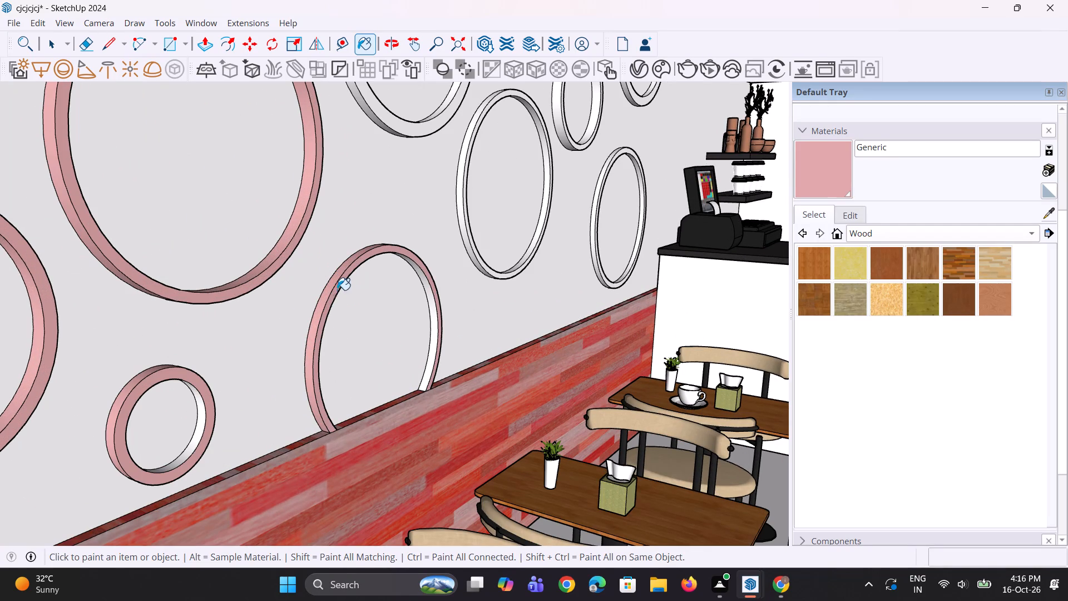
Apply the pink Generic material to the tall ring beyond the wainscot-cut one and the small ring above it.
scroll(324, 302, "down", 3)
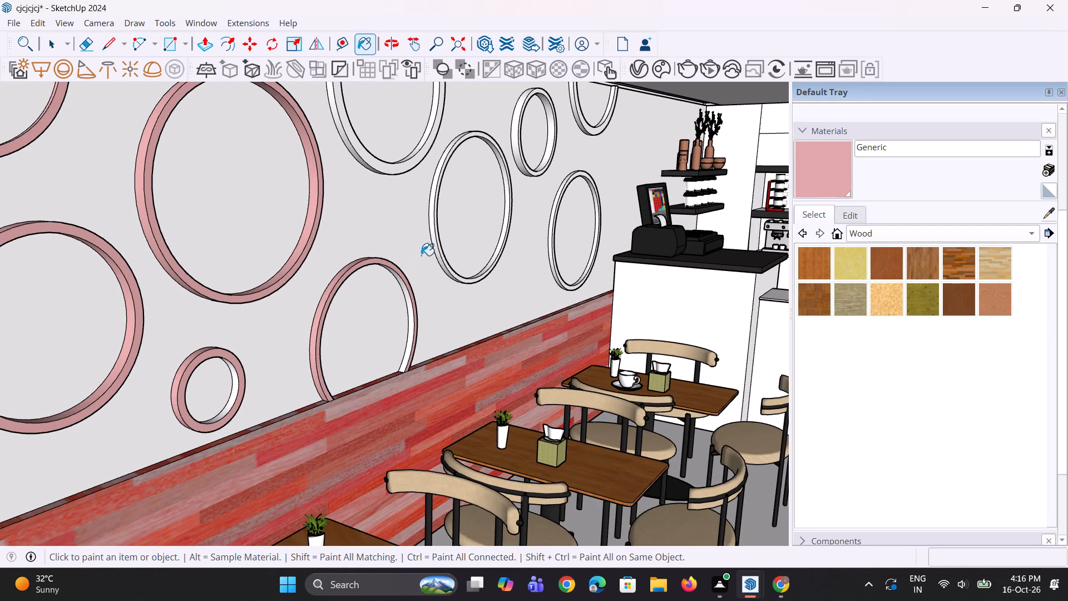
scroll(446, 228, "up", 2)
scroll(407, 194, "up", 6)
left_click(434, 201)
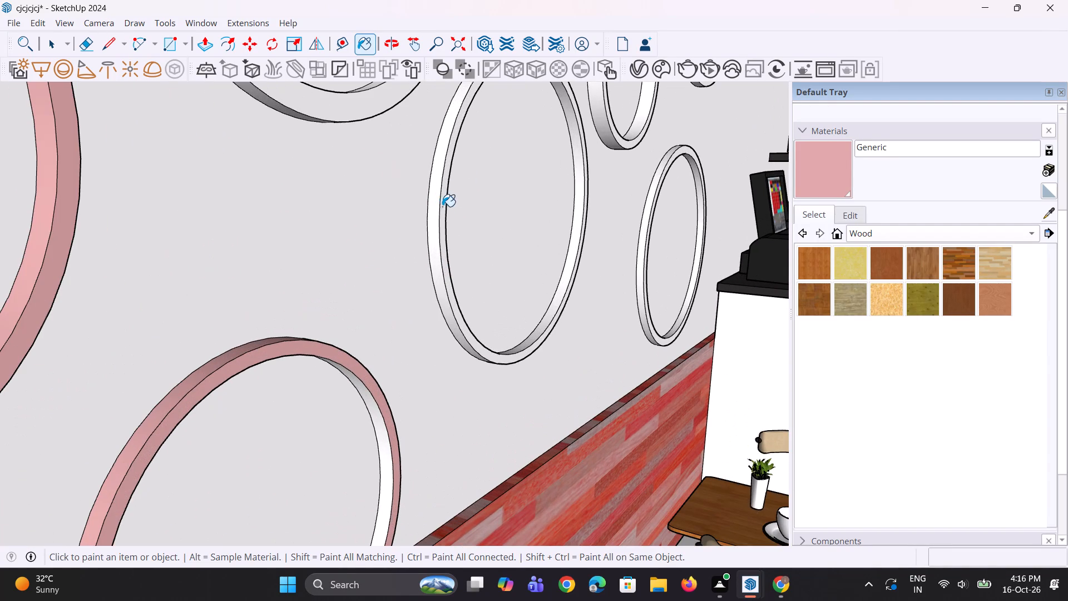
left_click(443, 207)
scroll(429, 294, "down", 10)
scroll(503, 159, "up", 1)
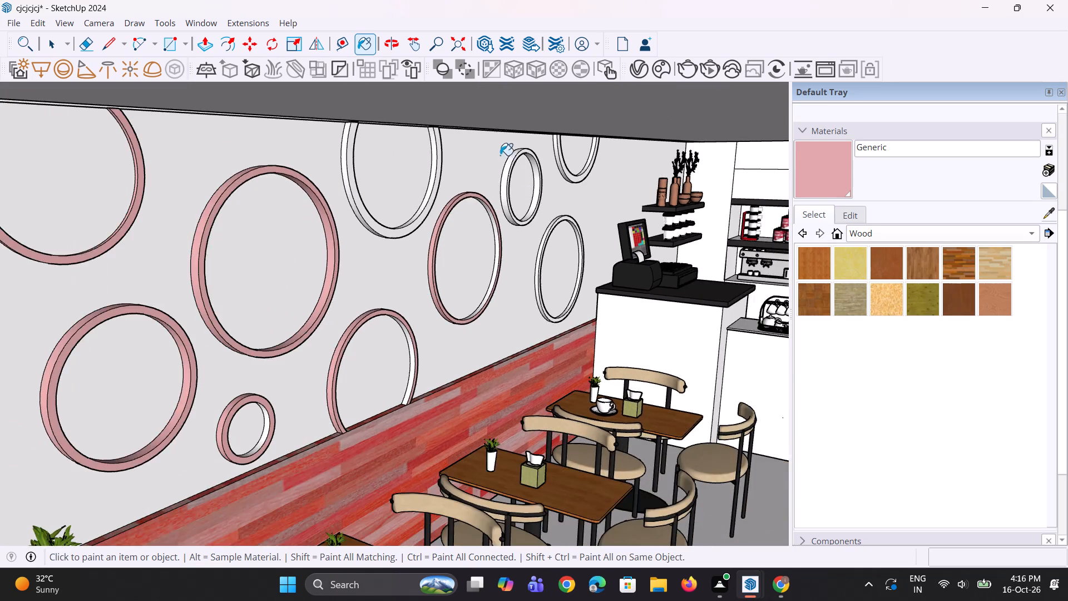
scroll(500, 155, "up", 9)
left_click(514, 166)
left_click(522, 171)
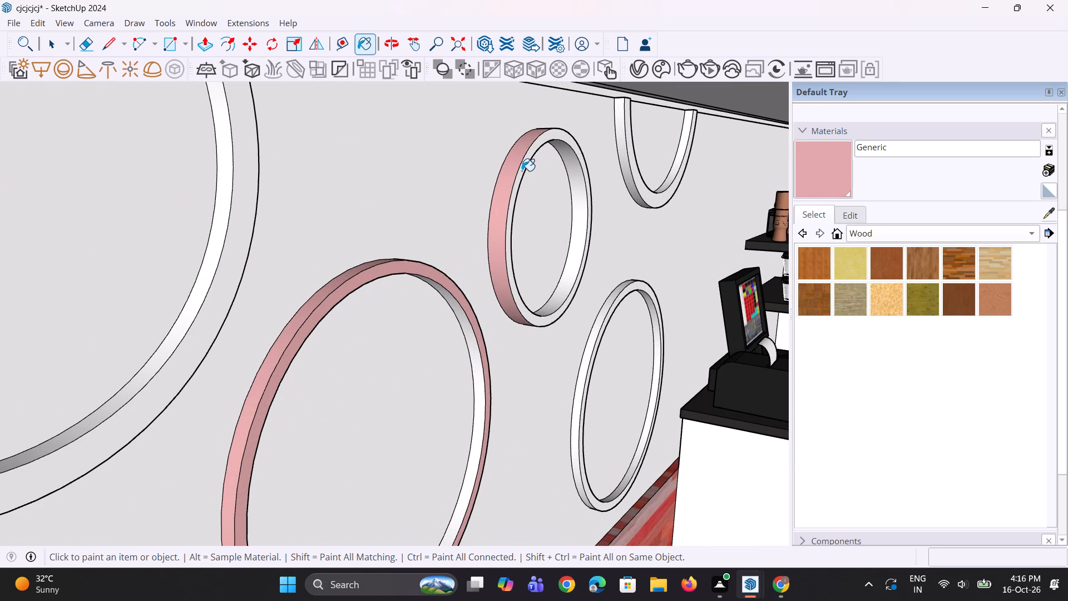
Paint the ring cut off by the ceiling and the ring nearest the cash counter with the pink Generic material.
scroll(456, 244, "down", 3)
scroll(603, 191, "up", 5)
left_click(601, 208)
left_click(611, 206)
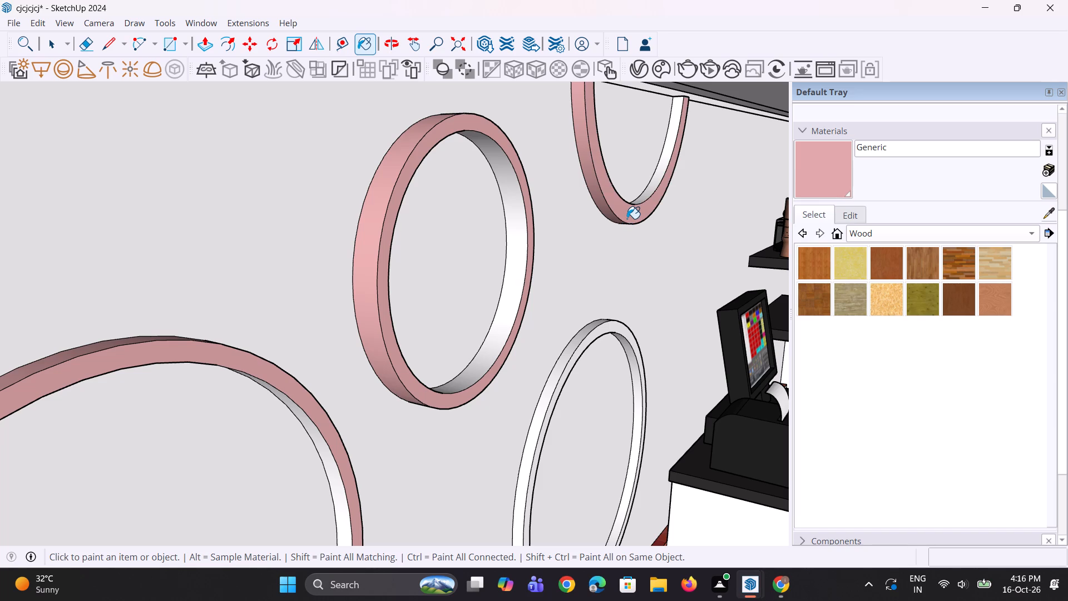
scroll(616, 254, "down", 5)
scroll(584, 326, "up", 3)
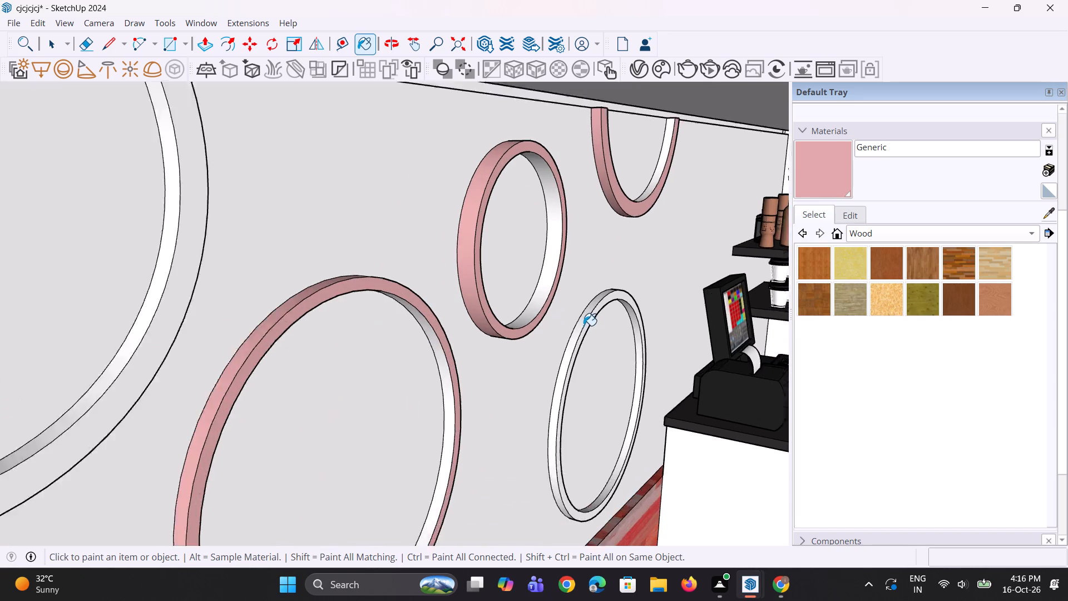
scroll(583, 326, "up", 2)
left_click(581, 326)
left_click(589, 327)
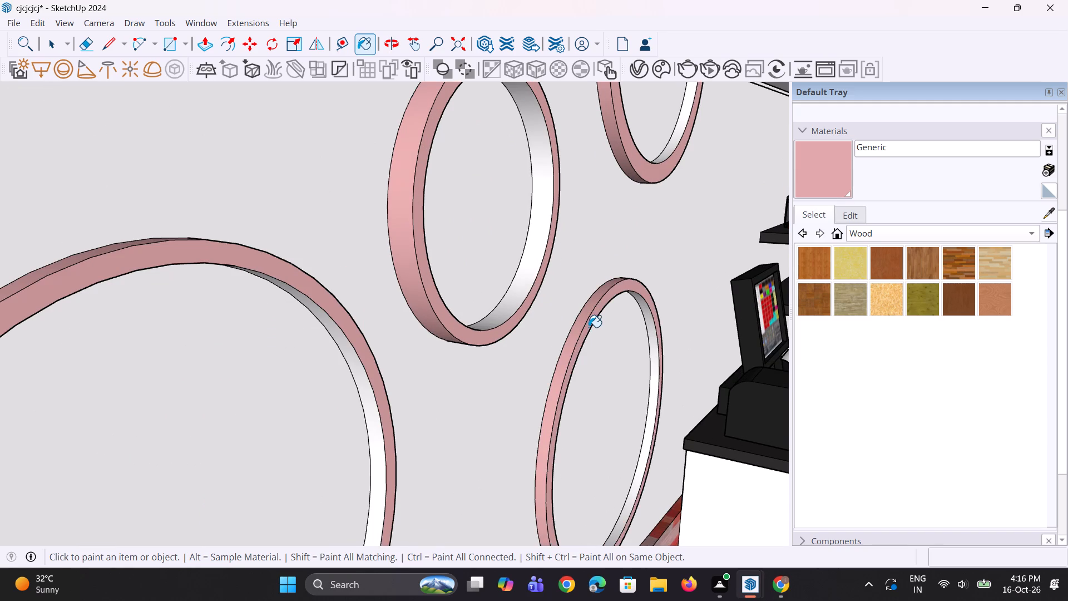
Continue painting the white wall rings near the café's open front end with the pink Generic material.
scroll(589, 327, "down", 9)
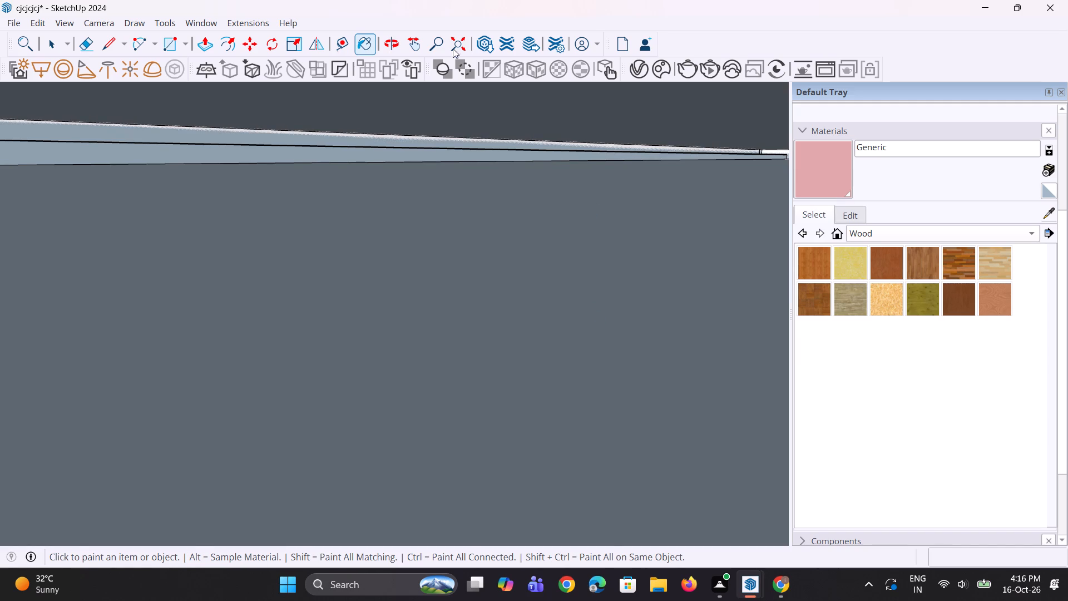
left_click(441, 57)
left_click(457, 49)
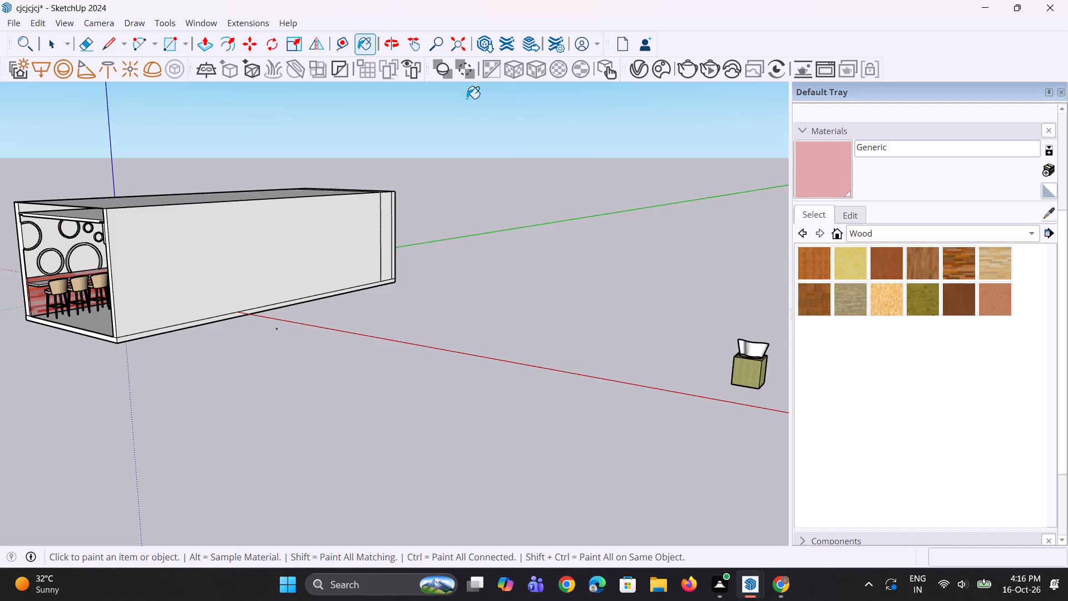
middle_click_drag(452, 196, 487, 203)
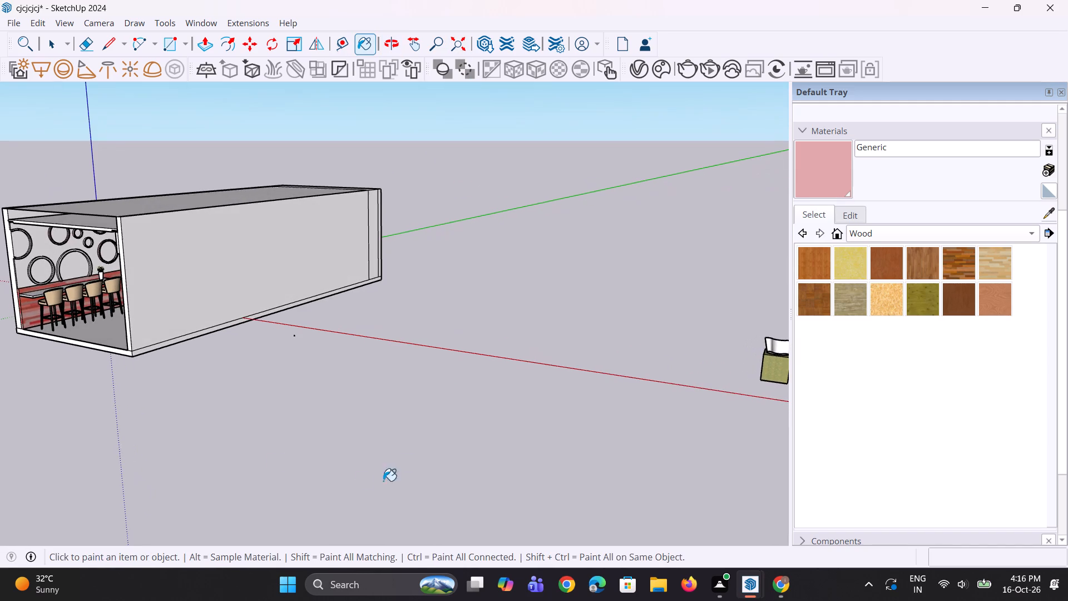
scroll(159, 405, "down", 3)
scroll(43, 367, "up", 1)
middle_click_drag(49, 363, 112, 327)
scroll(59, 275, "up", 8)
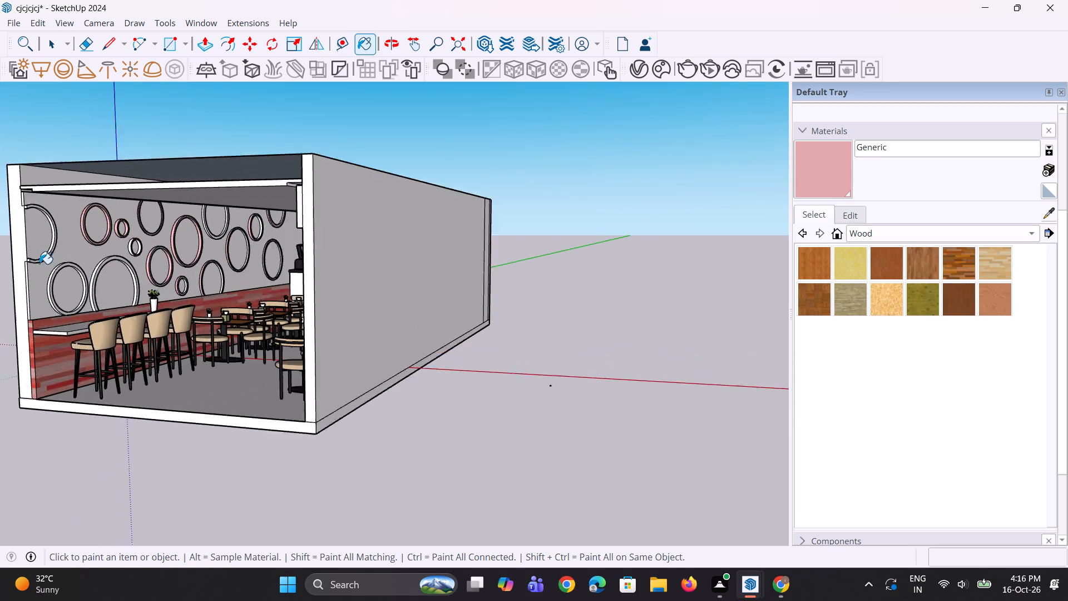
scroll(39, 264, "up", 12)
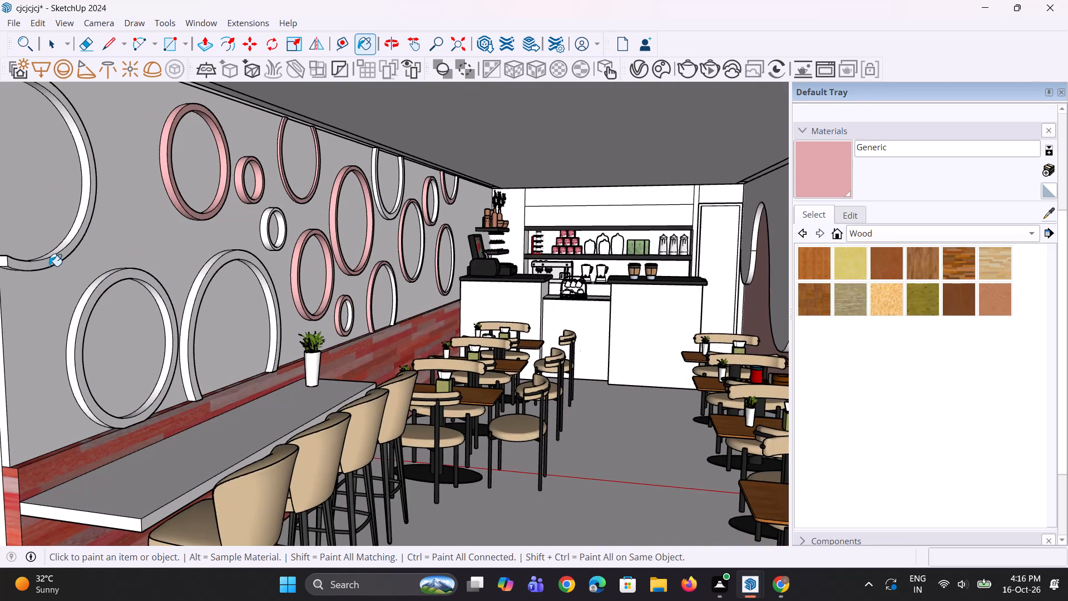
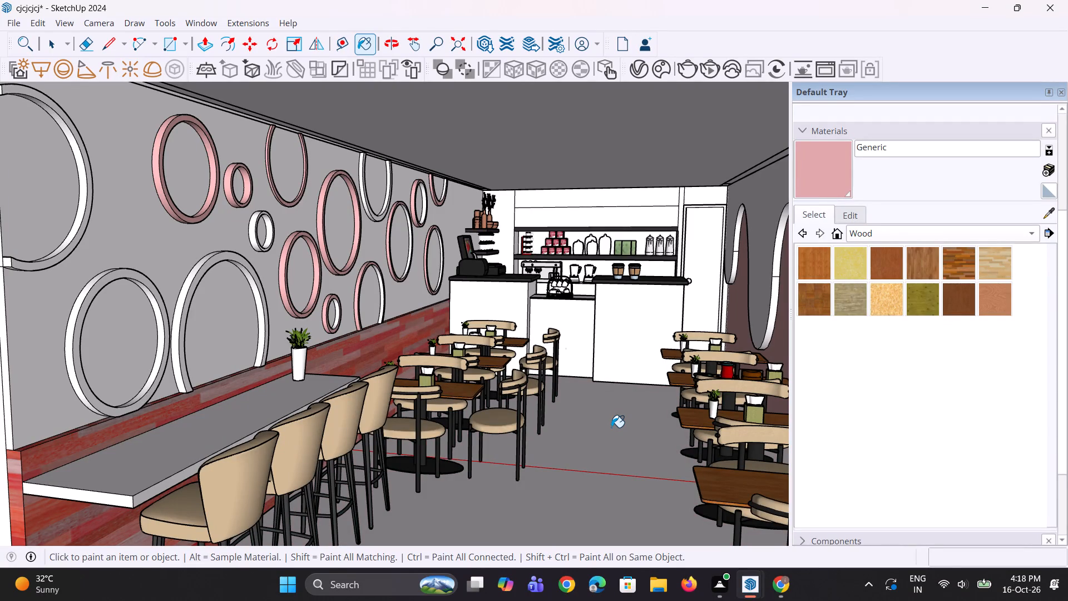
Paint the white inner faces of the four rings near the cash counter with the pink Generic material.
scroll(383, 147, "up", 2)
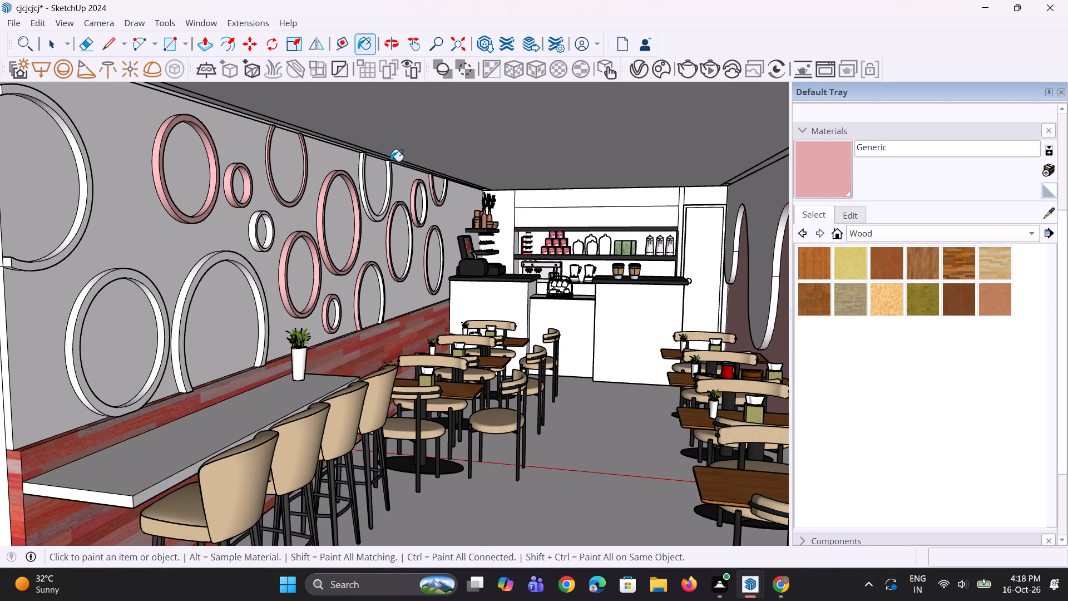
scroll(390, 161, "up", 6)
scroll(401, 298, "up", 3)
left_click(396, 306)
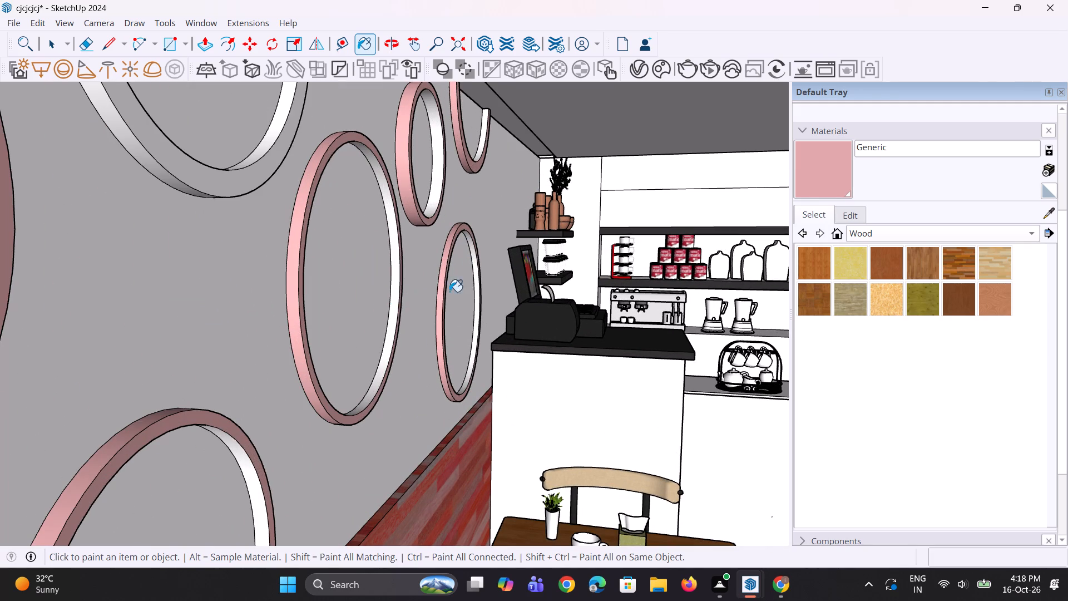
scroll(511, 286, "up", 2)
left_click(469, 311)
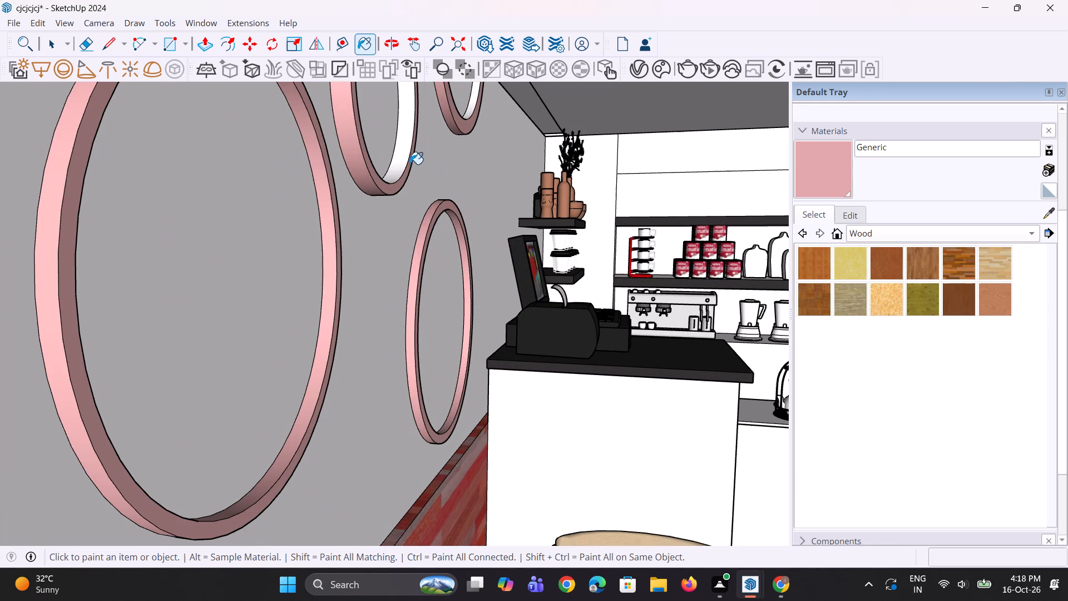
left_click(400, 158)
left_click(474, 104)
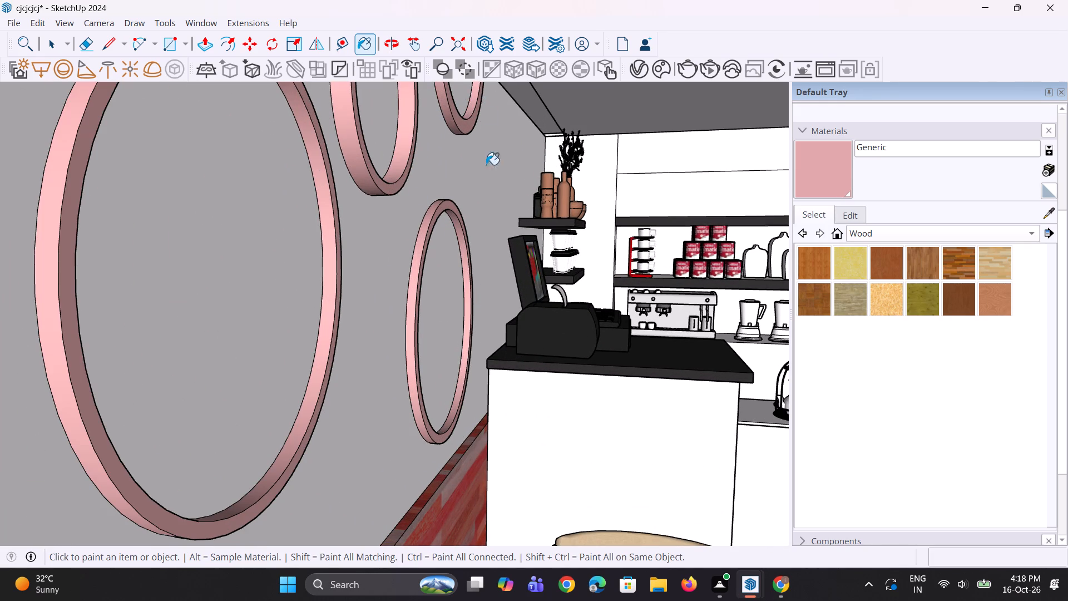
Apply the pink Generic material to the inner faces of the small wainscot-cut ring and the small ring beside it.
scroll(486, 180, "down", 10)
scroll(390, 297, "up", 8)
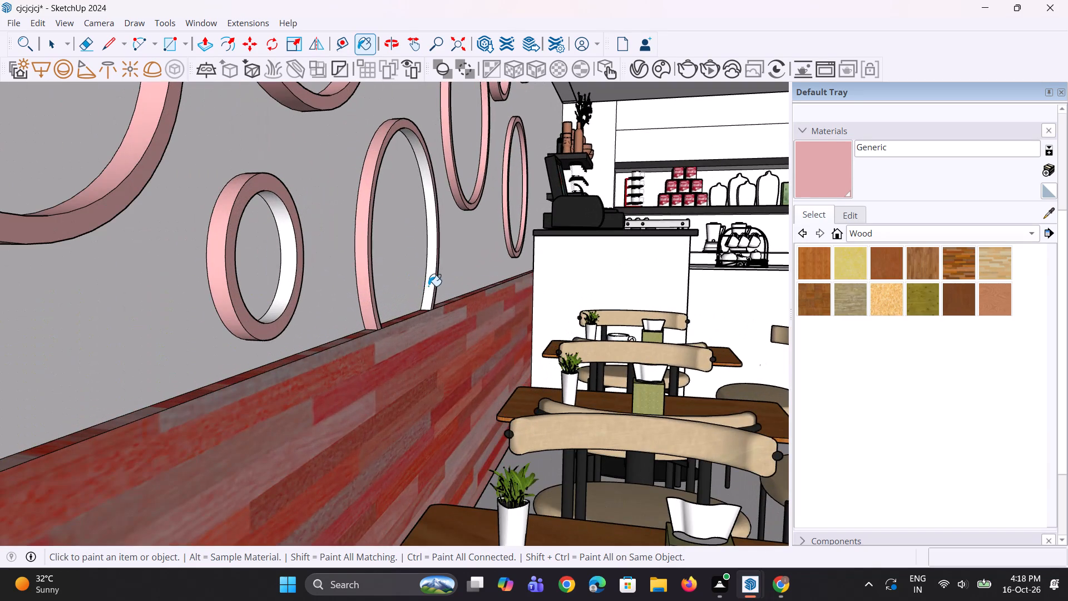
left_click(428, 286)
scroll(278, 295, "up", 1)
left_click(278, 295)
Paint all faces of the remaining white ceiling-cut ring with the pink Generic material.
scroll(280, 306, "down", 5)
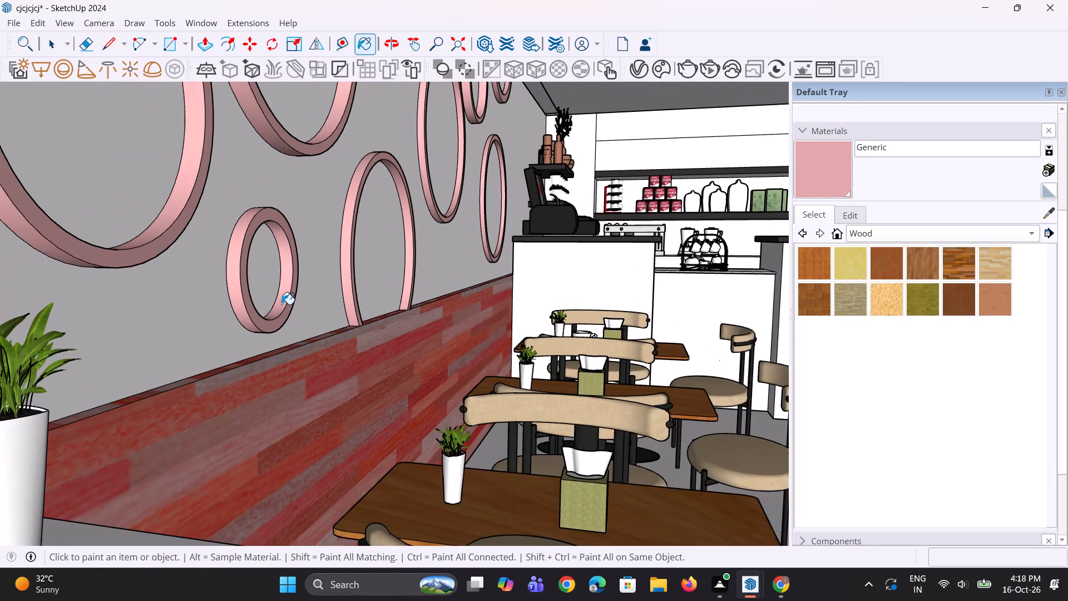
scroll(281, 304, "down", 10)
scroll(359, 187, "up", 10)
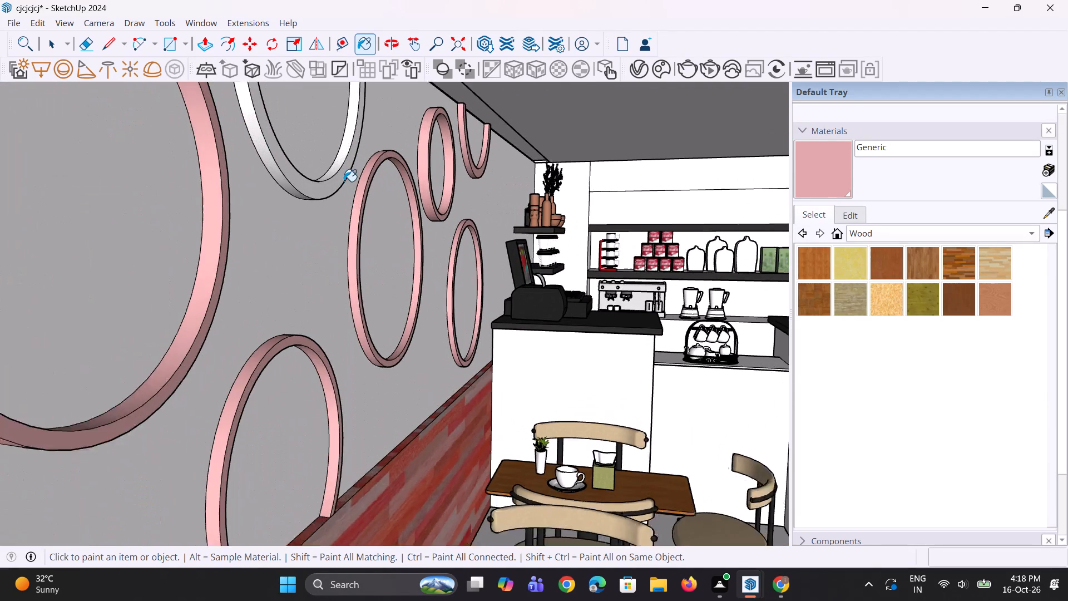
left_click(340, 181)
left_click(280, 191)
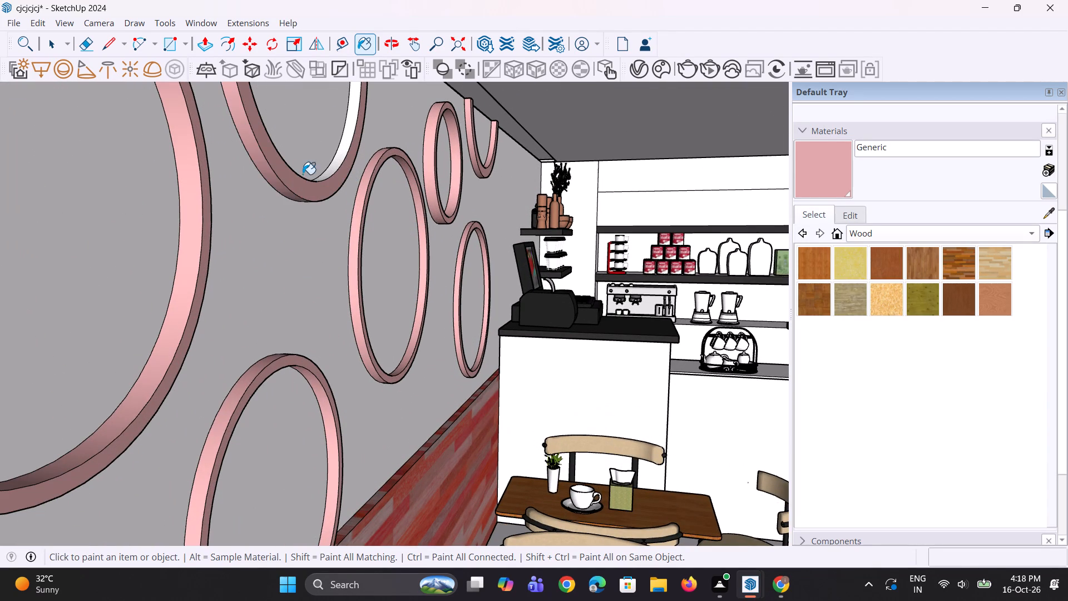
left_click(337, 165)
Paint the outer, inner and front faces of the last small white ring with the pink Generic material.
scroll(349, 216, "down", 14)
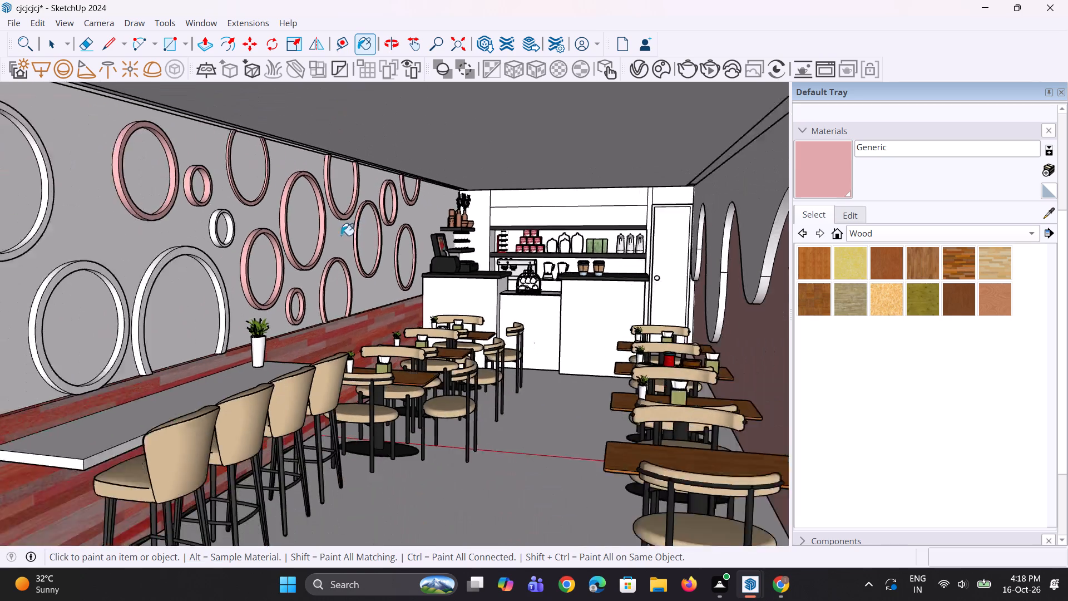
scroll(233, 233, "up", 9)
left_click(233, 214)
scroll(264, 214, "up", 6)
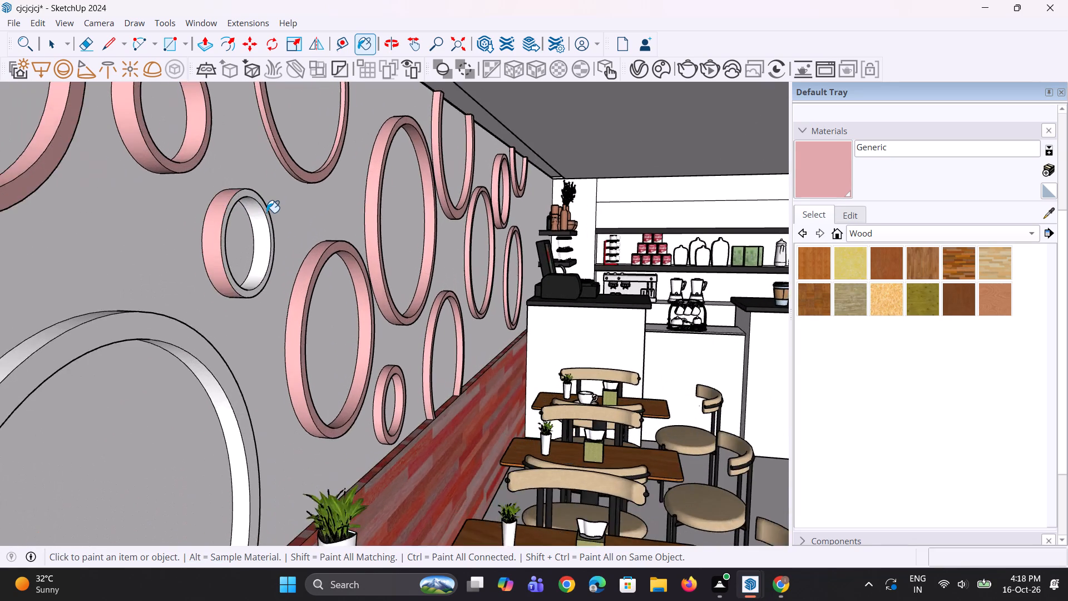
scroll(266, 213, "up", 1)
left_click(265, 216)
left_click(261, 226)
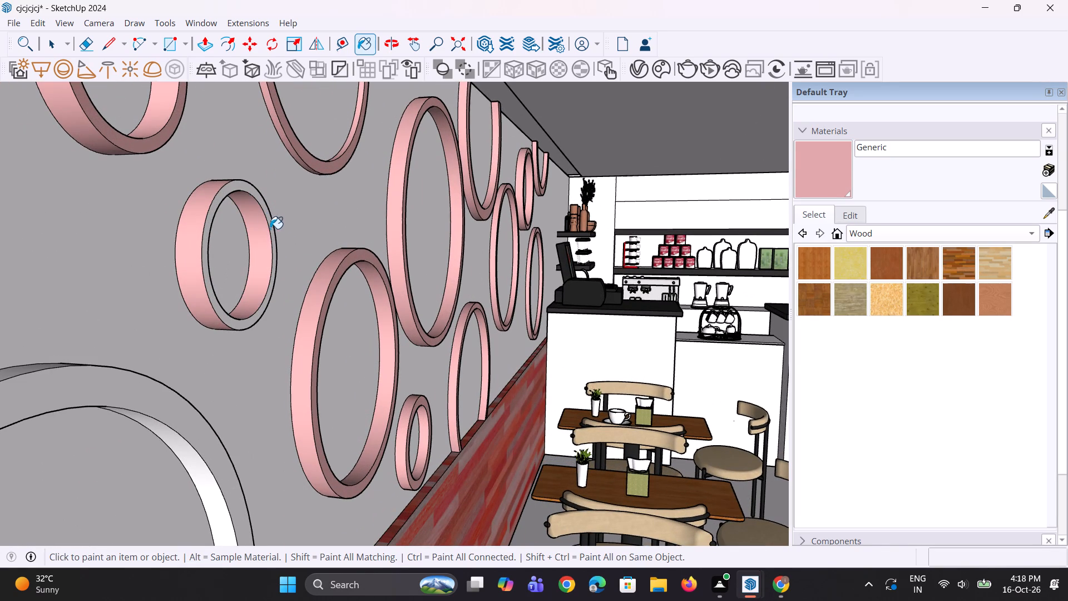
left_click(273, 229)
scroll(256, 199, "up", 3)
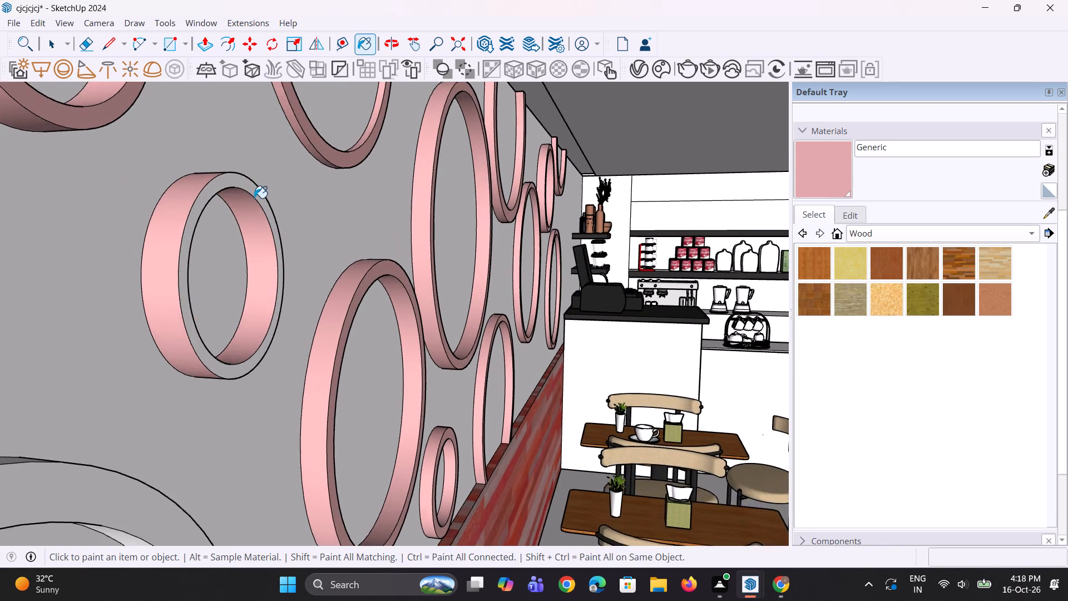
scroll(254, 198, "up", 2)
left_click(254, 195)
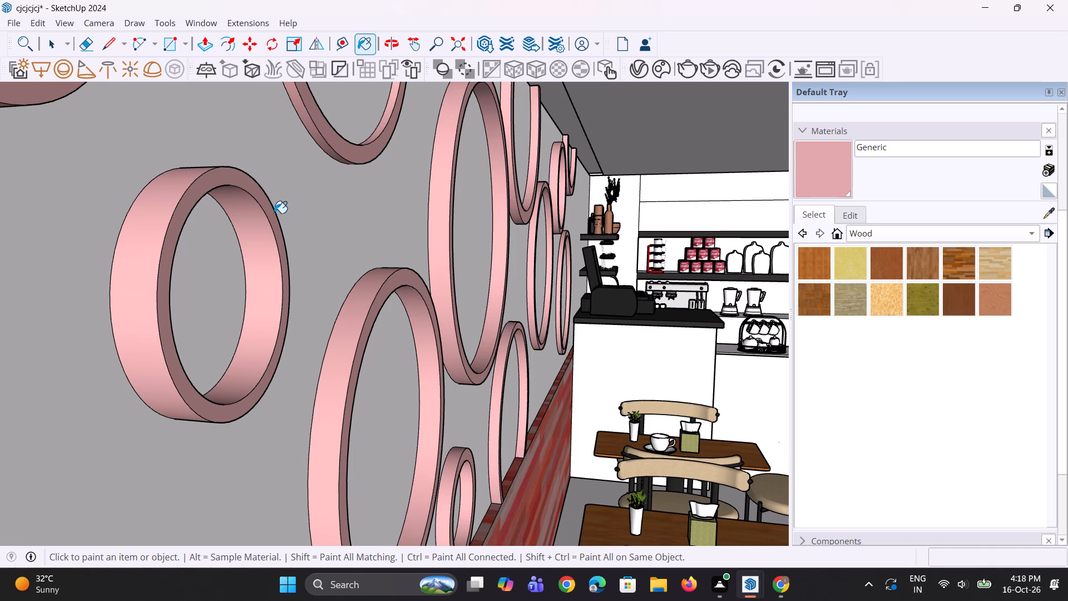
Cover the front, inner and outer faces of the large wainscot-cut ring with the pink Generic material.
scroll(274, 213, "down", 8)
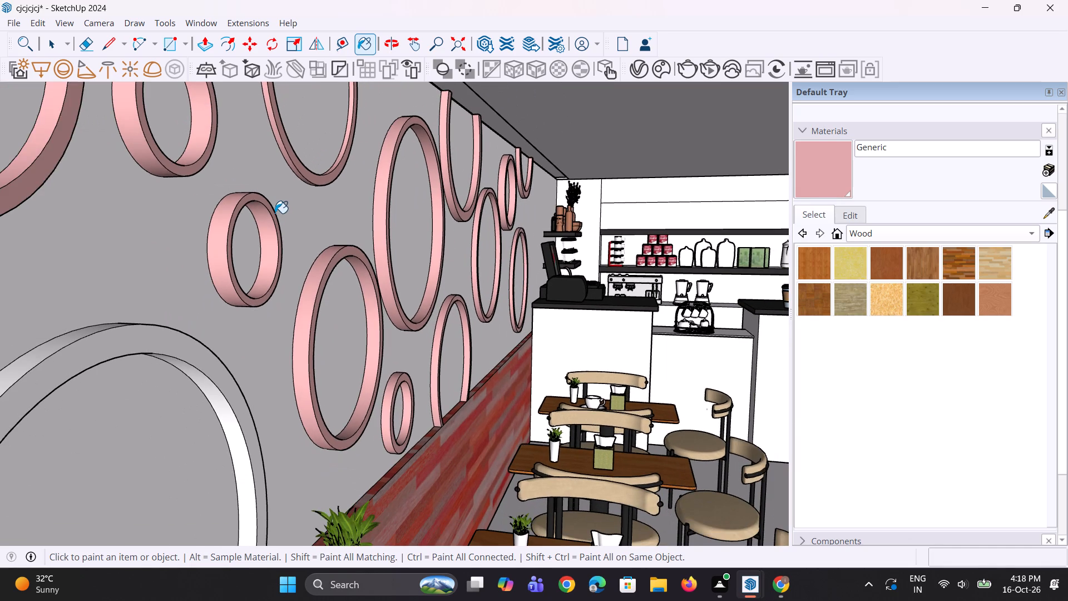
scroll(275, 213, "down", 3)
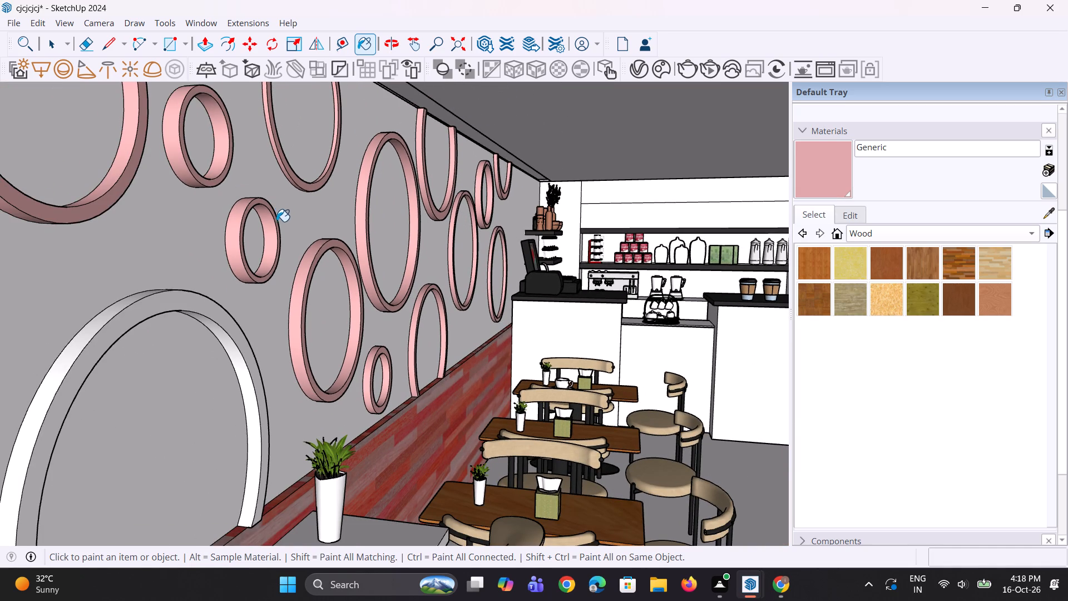
scroll(196, 314, "up", 3)
left_click(200, 306)
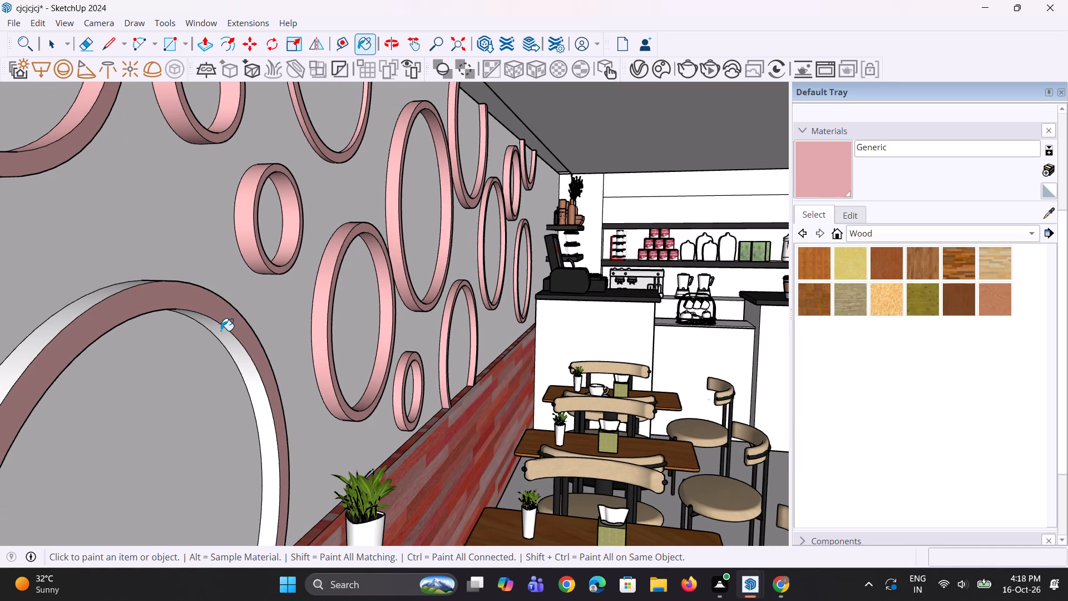
left_click(220, 331)
left_click(141, 282)
Paint the large white ring beside the wainscot-cut one with the pink Generic material, including its inner face.
scroll(300, 296, "down", 6)
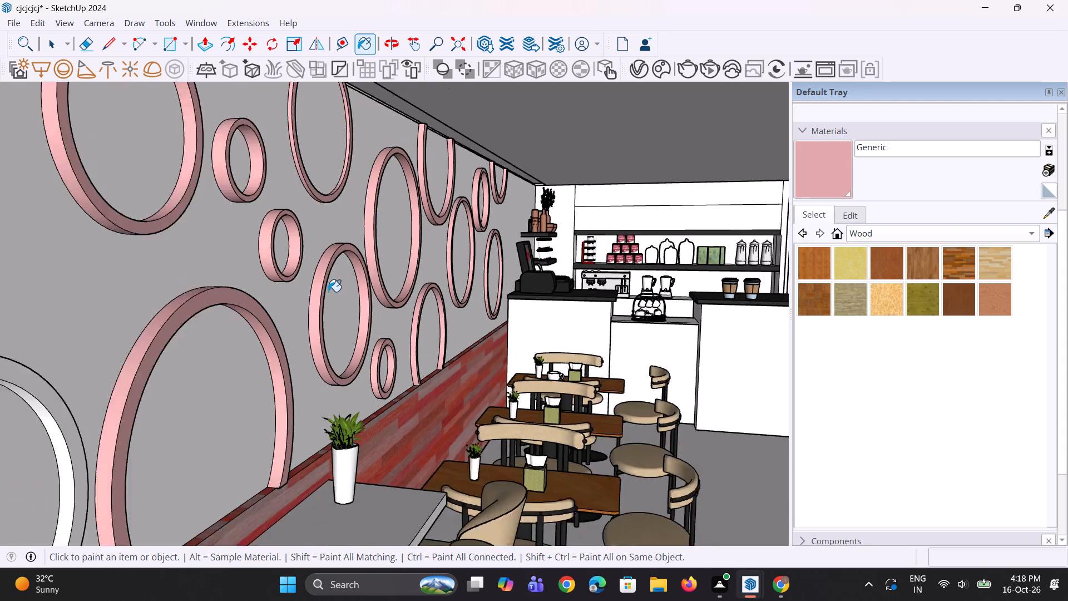
scroll(328, 292, "down", 4)
scroll(181, 336, "up", 8)
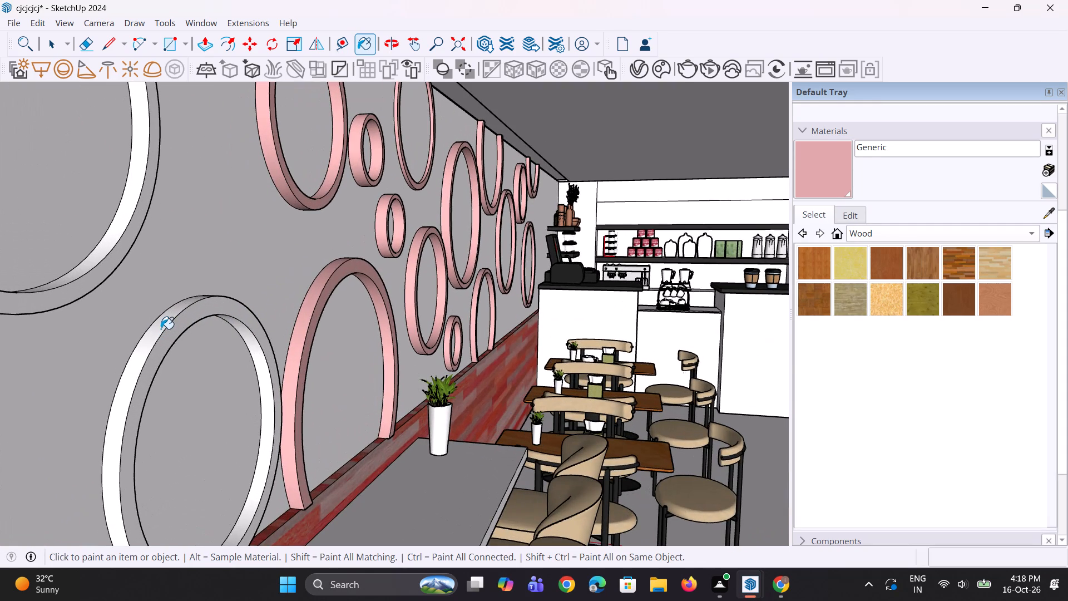
left_click(161, 329)
left_click(169, 332)
scroll(258, 336, "up", 3)
left_click(250, 348)
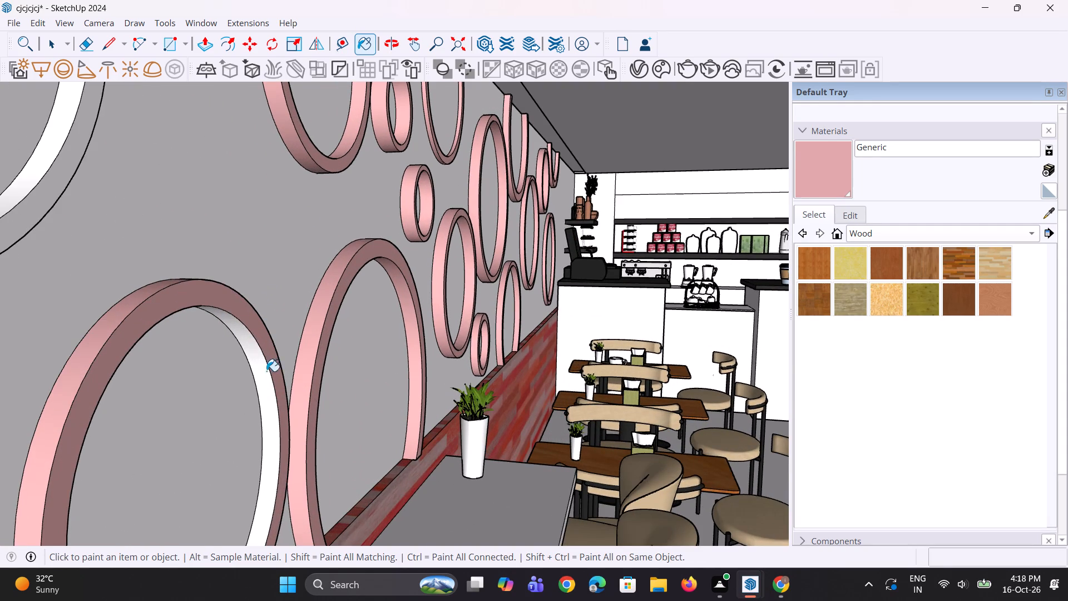
Paint the half ring at the café's open front end pink Generic, including its inner face and both cut ends.
scroll(279, 371, "down", 8)
scroll(197, 333, "up", 3)
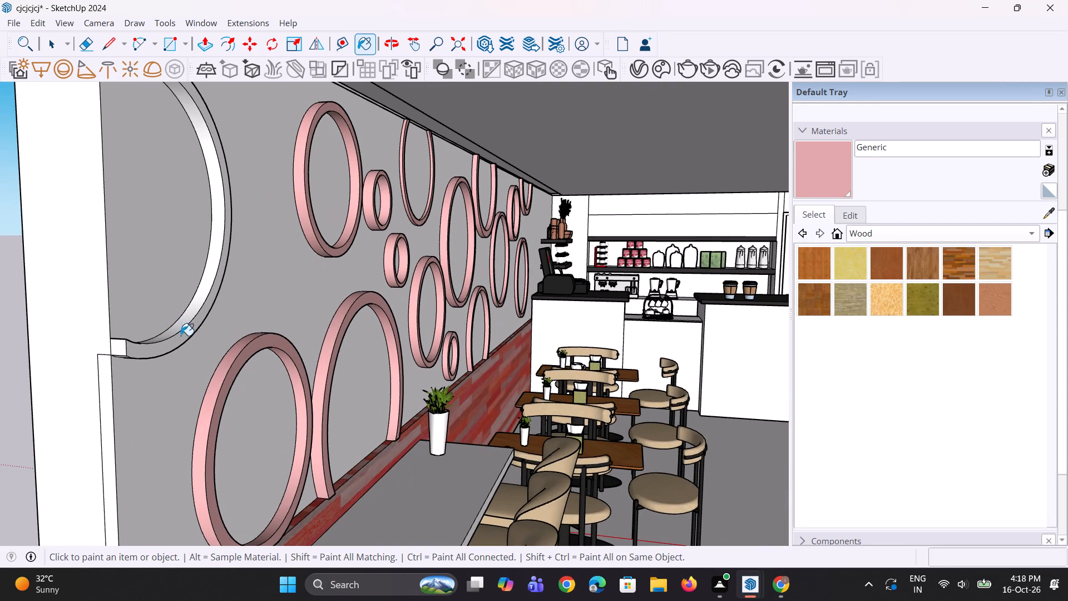
left_click(181, 336)
left_click(195, 320)
left_click(202, 307)
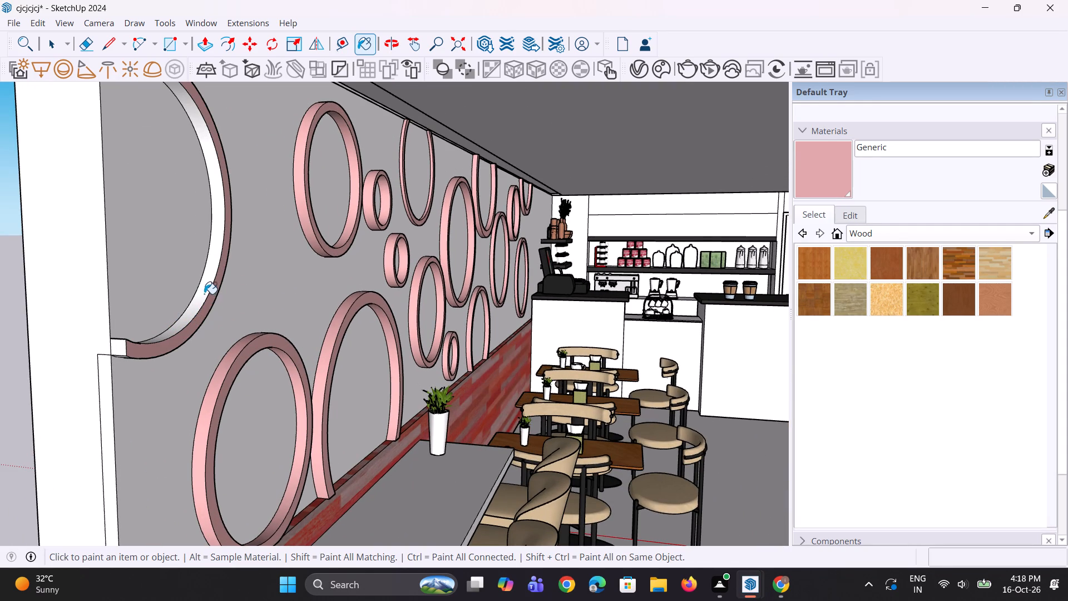
left_click(204, 294)
scroll(206, 316, "down", 4)
scroll(136, 165, "up", 2)
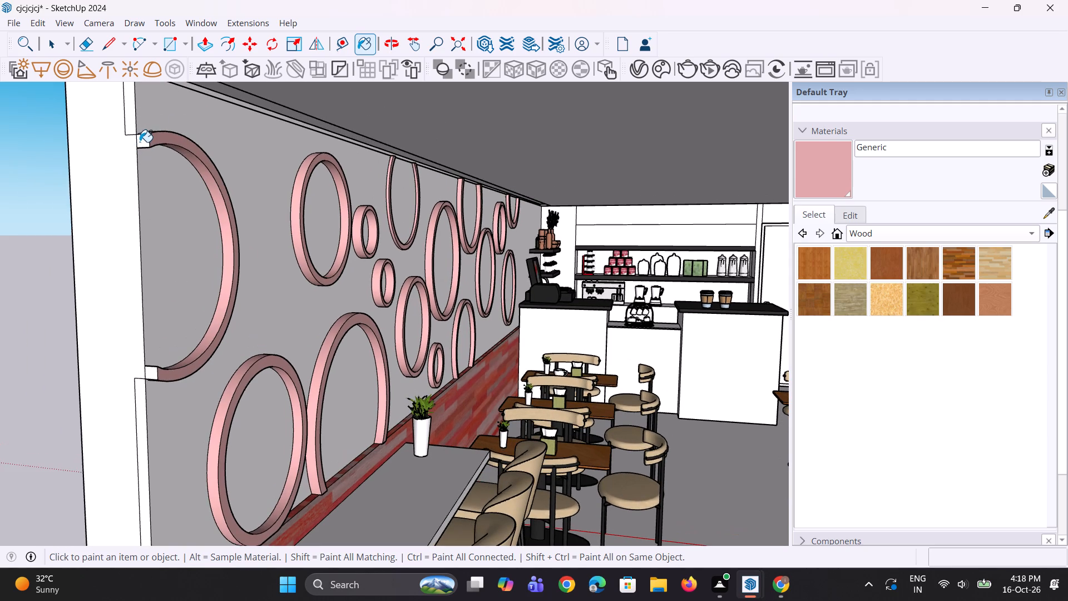
left_click(141, 142)
scroll(154, 366, "up", 2)
left_click(155, 374)
Examine the painted ring wall and the whole café interior from the open front.
scroll(130, 373, "down", 5)
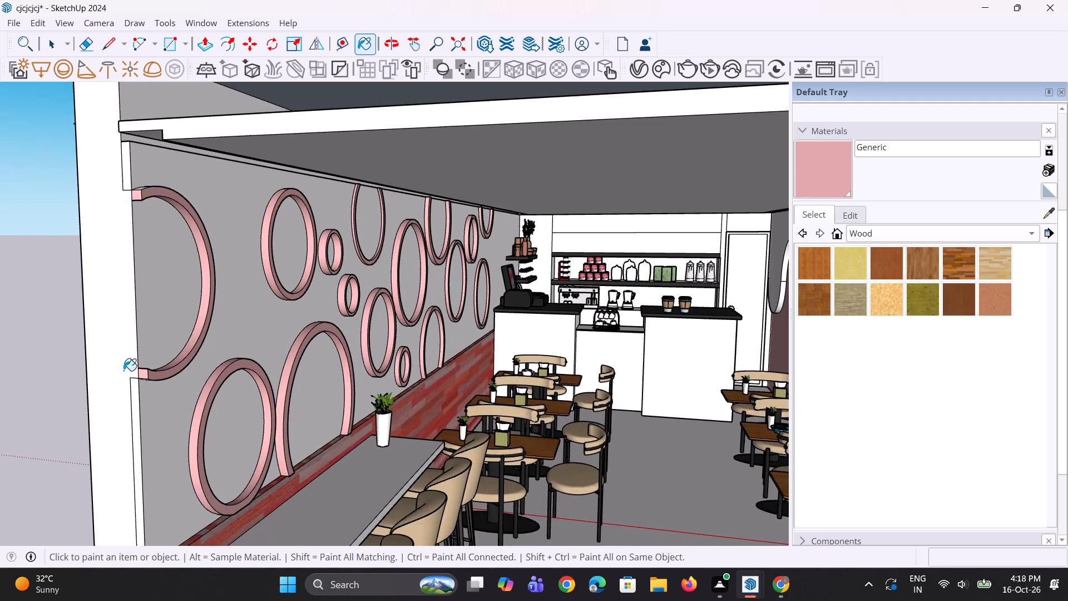
scroll(116, 364, "down", 10)
middle_click_drag(288, 371, 349, 346)
scroll(347, 344, "up", 1)
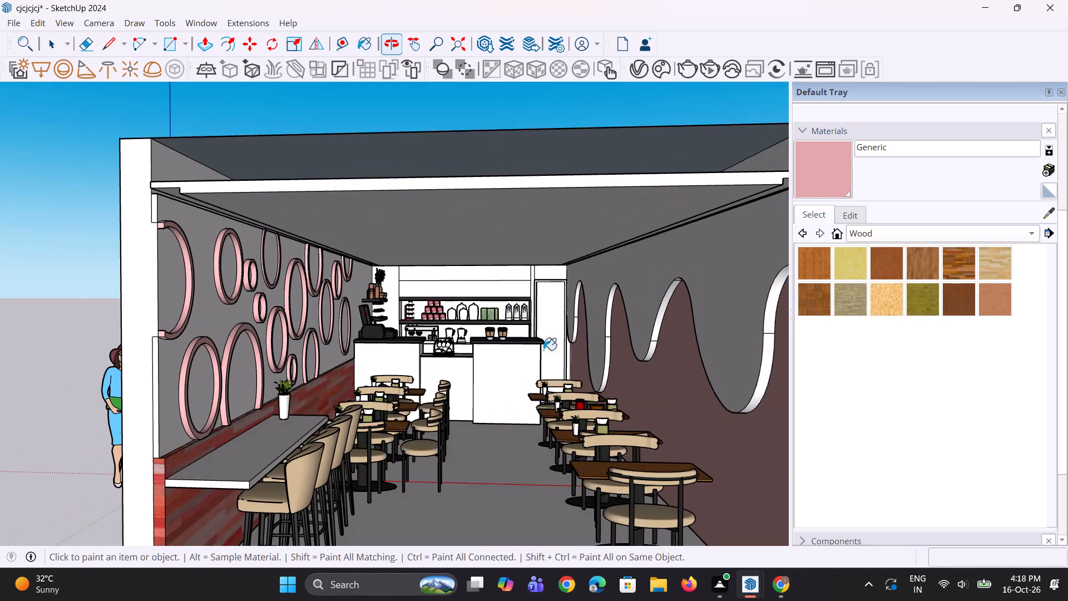
scroll(649, 332, "up", 3)
scroll(417, 354, "down", 4)
middle_click_drag(418, 354, 389, 356)
scroll(100, 372, "up", 3)
scroll(246, 348, "down", 3)
middle_click_drag(334, 338, 320, 339)
scroll(219, 309, "down", 8)
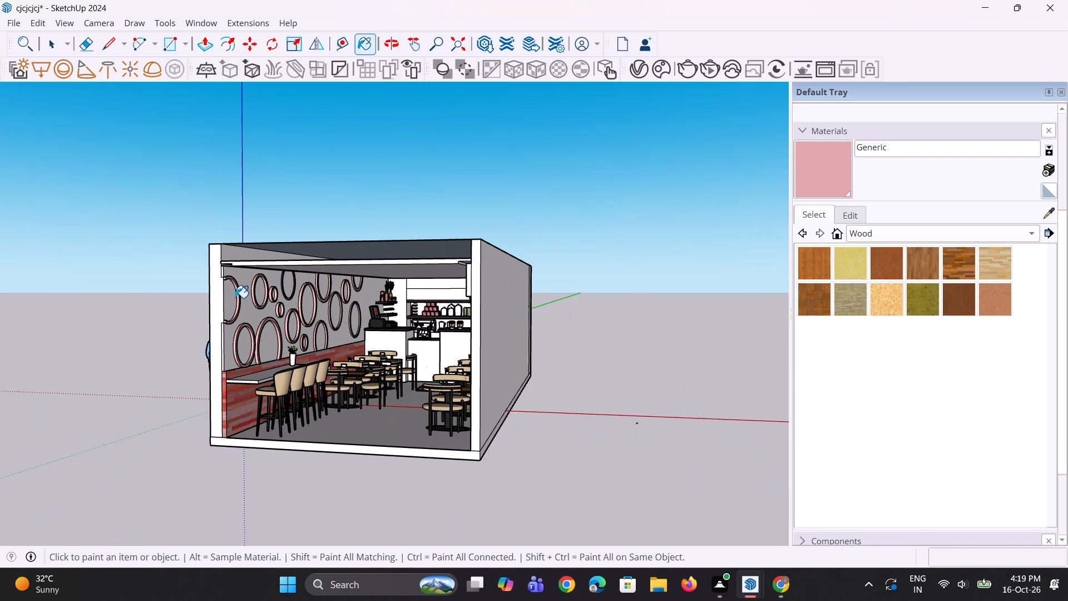
Create a new generic V-Ray material and set its diffuse colour to a very pale pink.
left_click(644, 62)
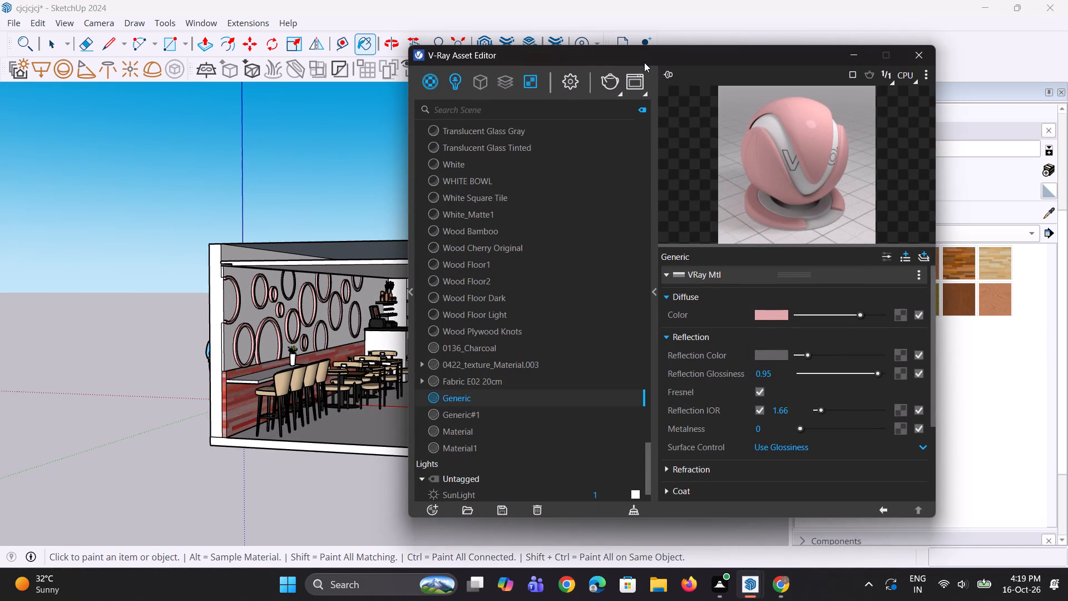
right_click(437, 83)
left_click(453, 104)
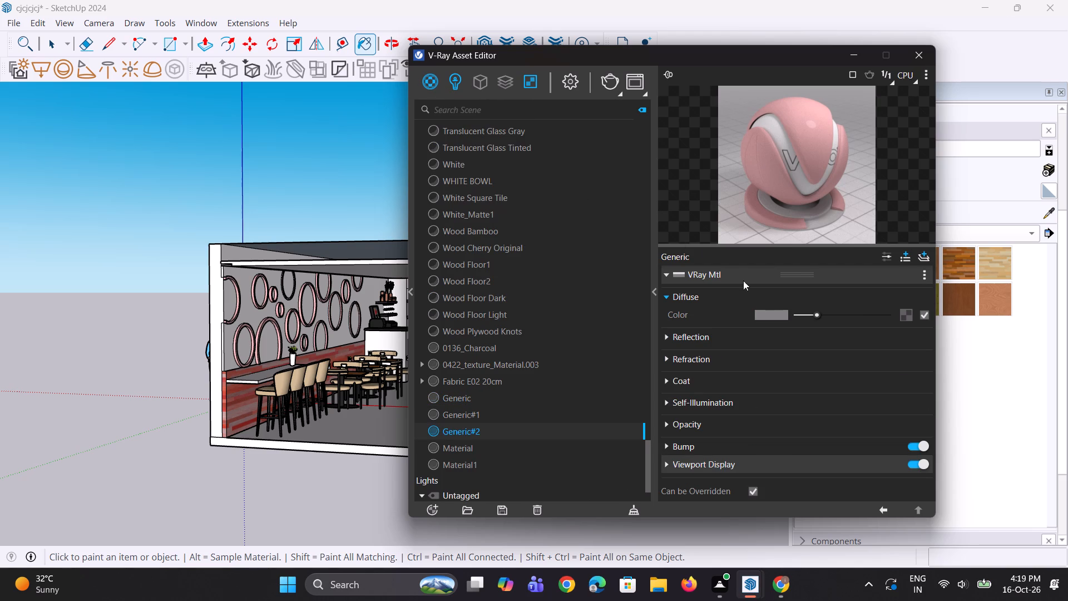
left_click(772, 316)
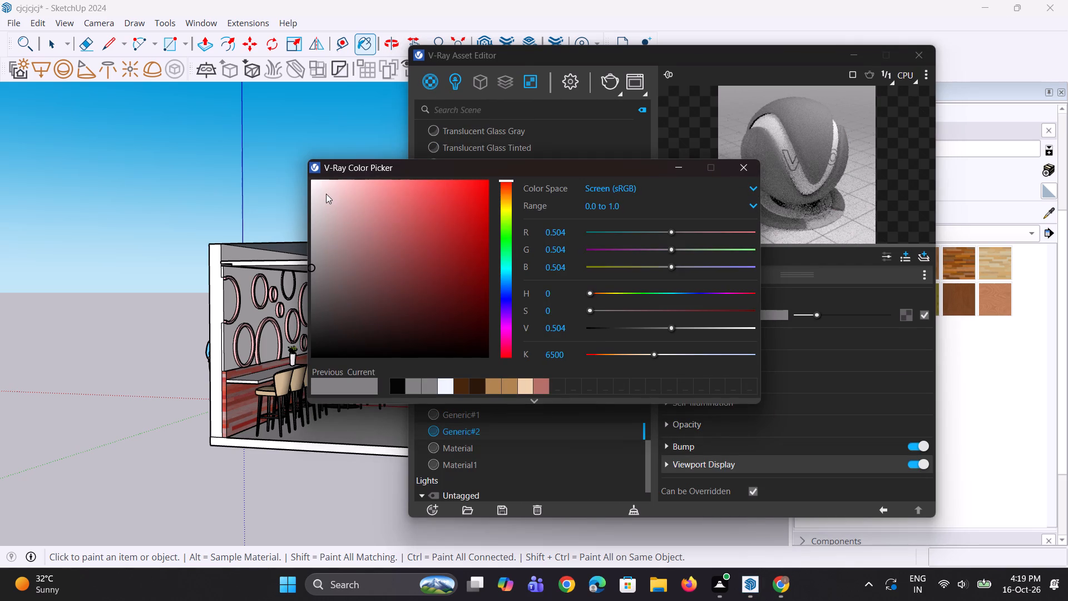
left_click_drag(326, 193, 320, 186)
left_click(681, 169)
Give the new material a dark grey reflection colour and a reflection glossiness of 0.95.
left_click(736, 329)
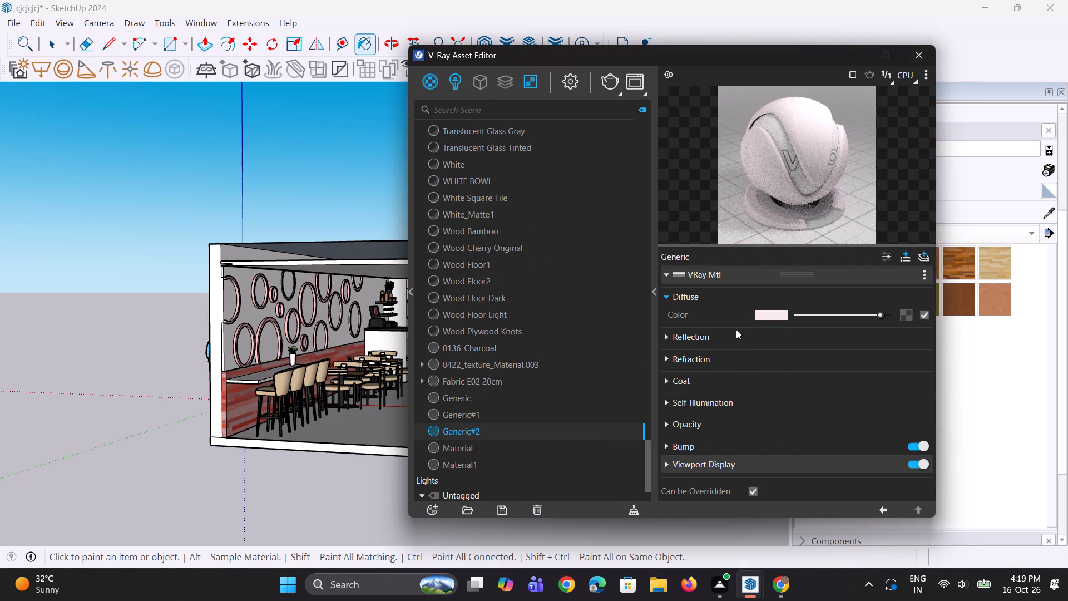
left_click_drag(798, 351, 812, 352)
left_click_drag(763, 367, 762, 367)
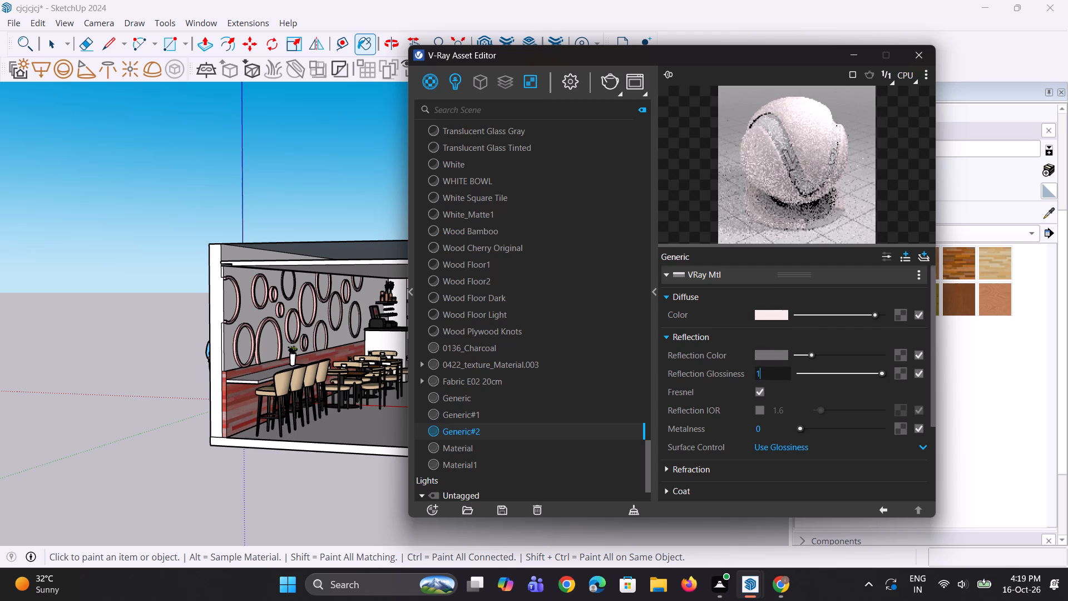
left_click_drag(762, 367, 725, 375)
type("0.95")
key("Return")
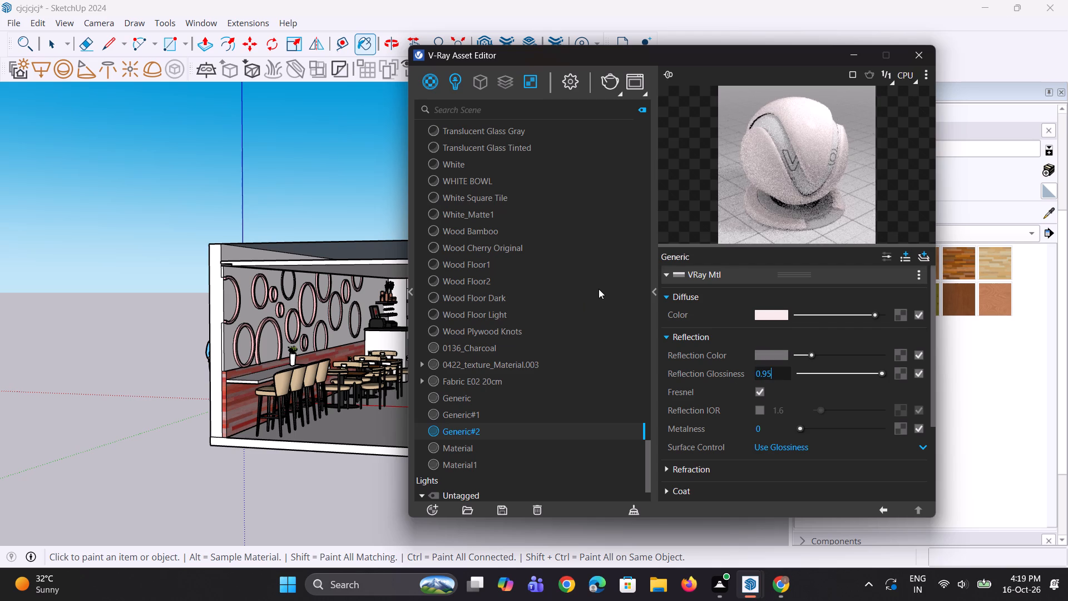
double_click(767, 170)
left_click(848, 51)
Paint the wall behind the rings with the new pale pink material.
left_click(830, 173)
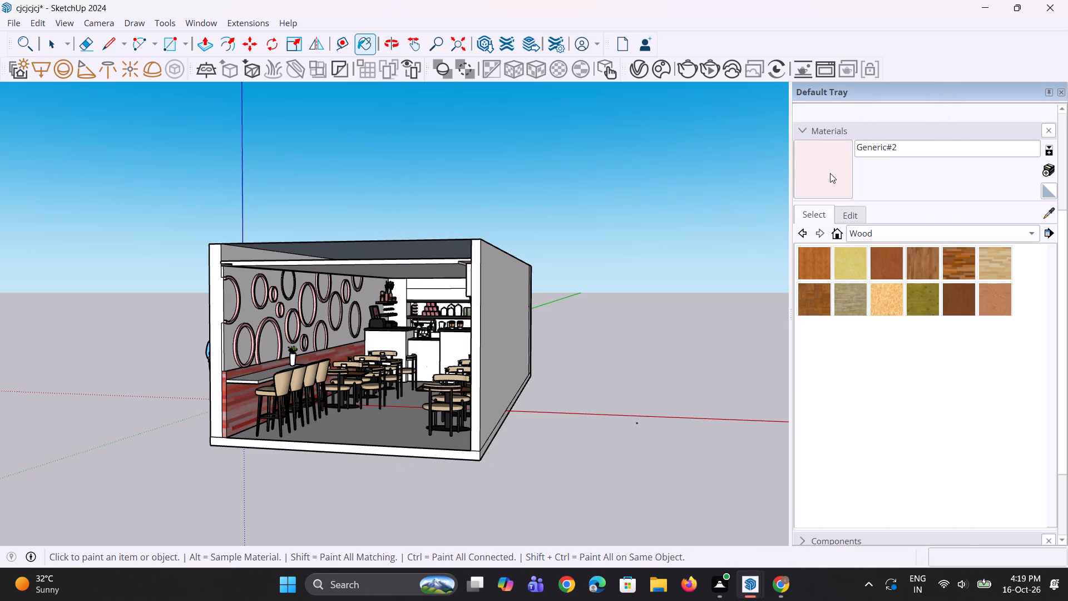
scroll(212, 282, "up", 4)
scroll(271, 338, "up", 2)
left_click(268, 329)
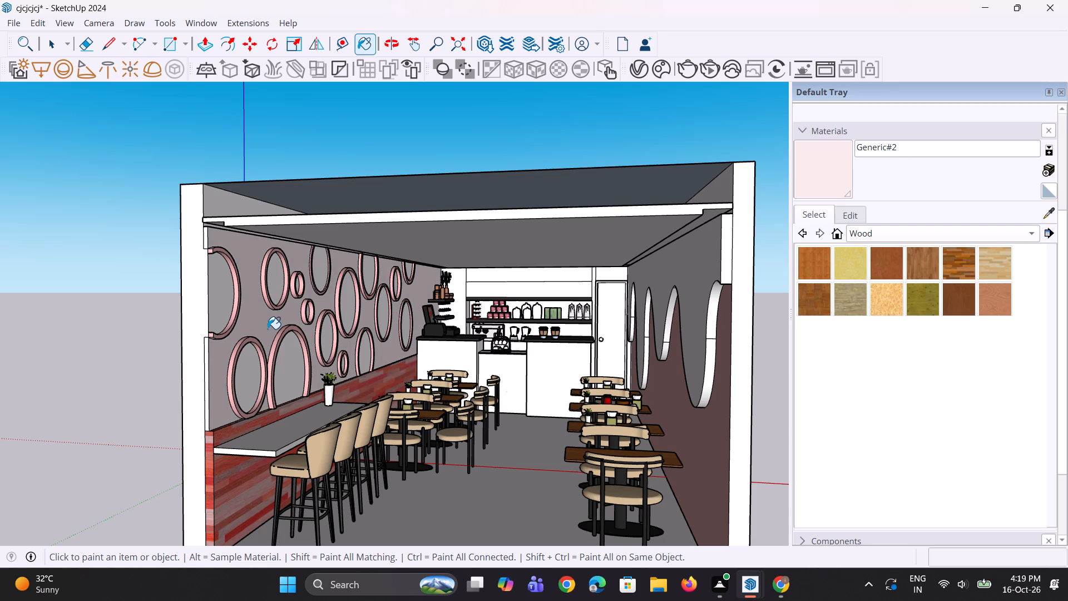
scroll(267, 328, "down", 3)
middle_click_drag(440, 330, 494, 333)
scroll(556, 333, "up", 3)
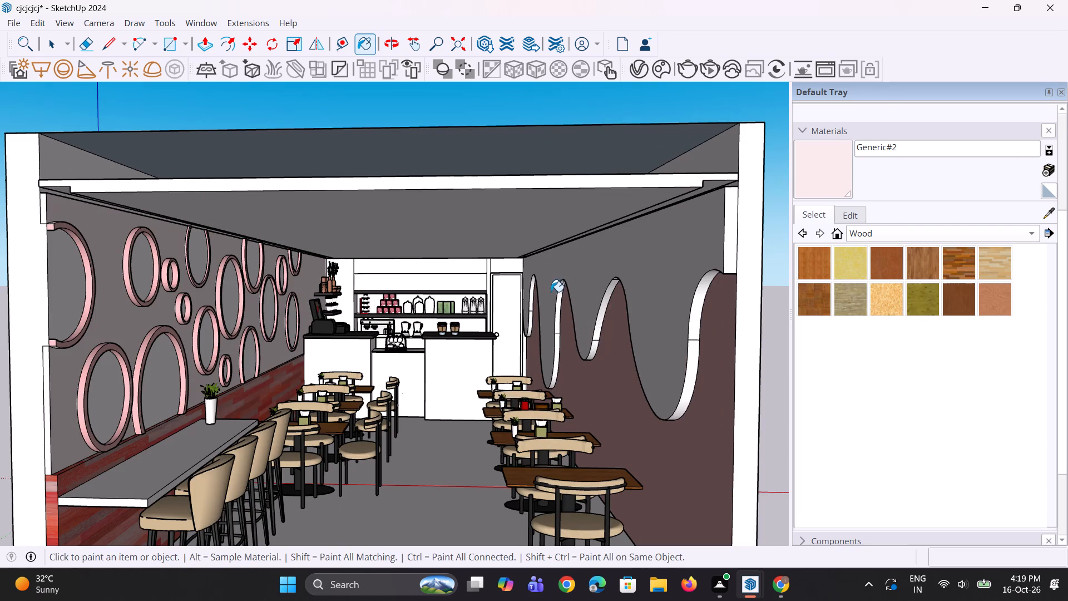
Paint the thin edge faces of the wavy wall panel, from the café front to the counter, with the pale pink Generic#2 material.
left_click(551, 292)
scroll(581, 284, "up", 3)
left_click(591, 282)
left_click(607, 326)
middle_click_drag(610, 352, 610, 331)
scroll(610, 351, "up", 4)
left_click(601, 370)
scroll(555, 314, "up", 2)
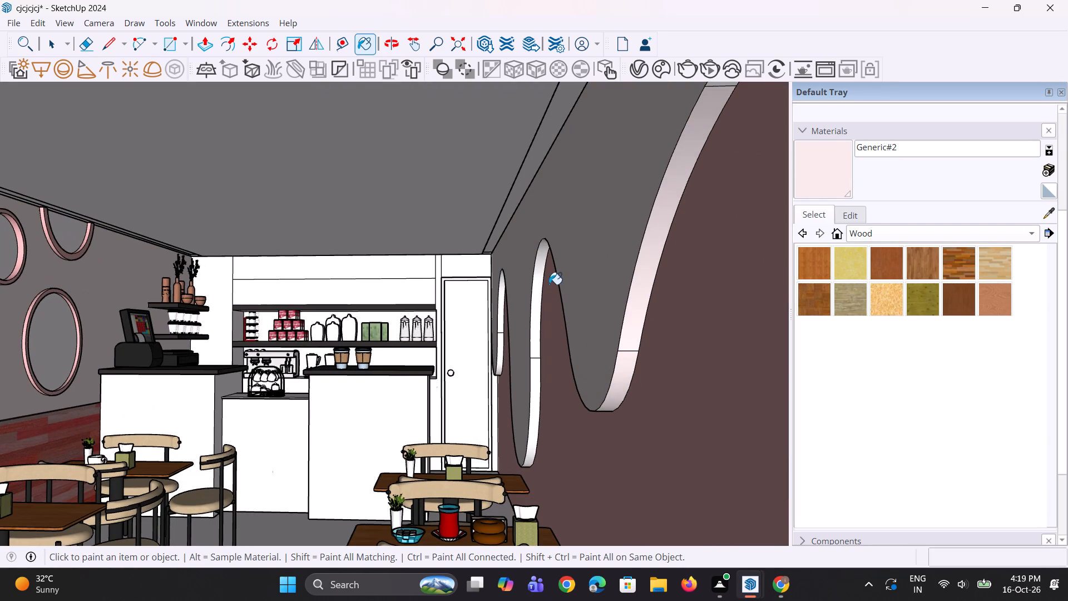
left_click(540, 270)
left_click(537, 382)
scroll(507, 341, "up", 3)
left_click(500, 300)
left_click(497, 352)
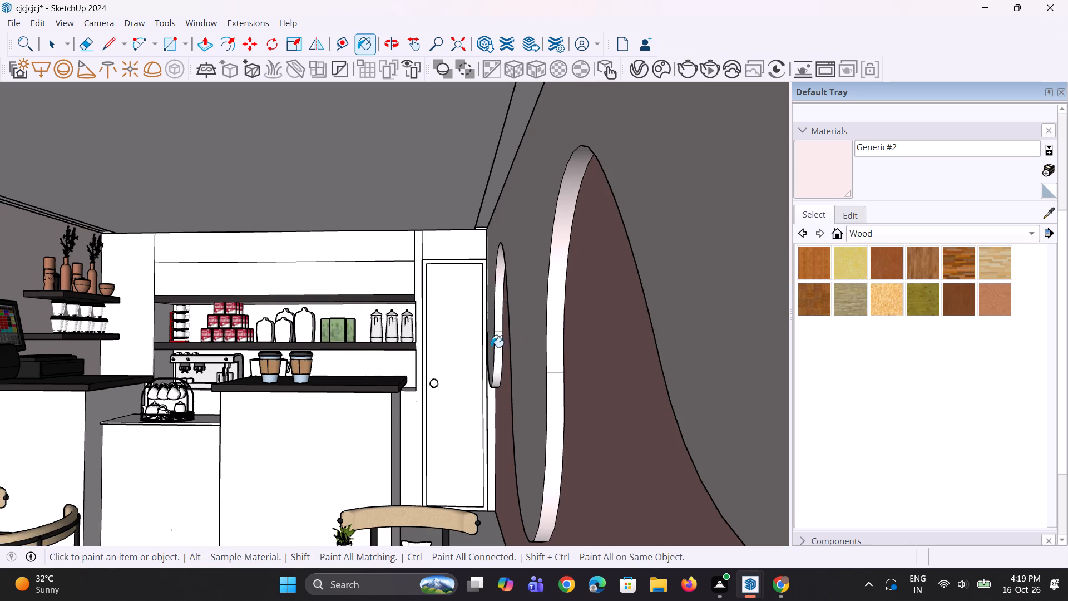
Paint the remaining edge faces at the front end of the wavy wall panel with Generic#2.
scroll(468, 333, "down", 5)
middle_click_drag(370, 351, 493, 350)
scroll(637, 344, "up", 8)
middle_click_drag(675, 332, 792, 259)
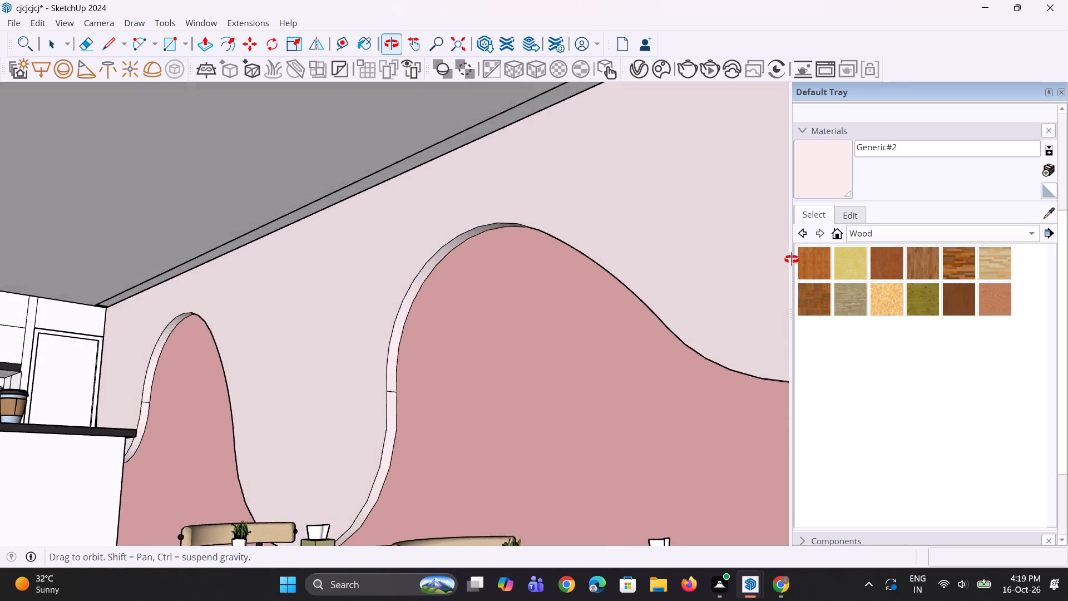
middle_click_drag(792, 259, 783, 188)
scroll(748, 290, "up", 3)
left_click(755, 324)
scroll(546, 327, "down", 5)
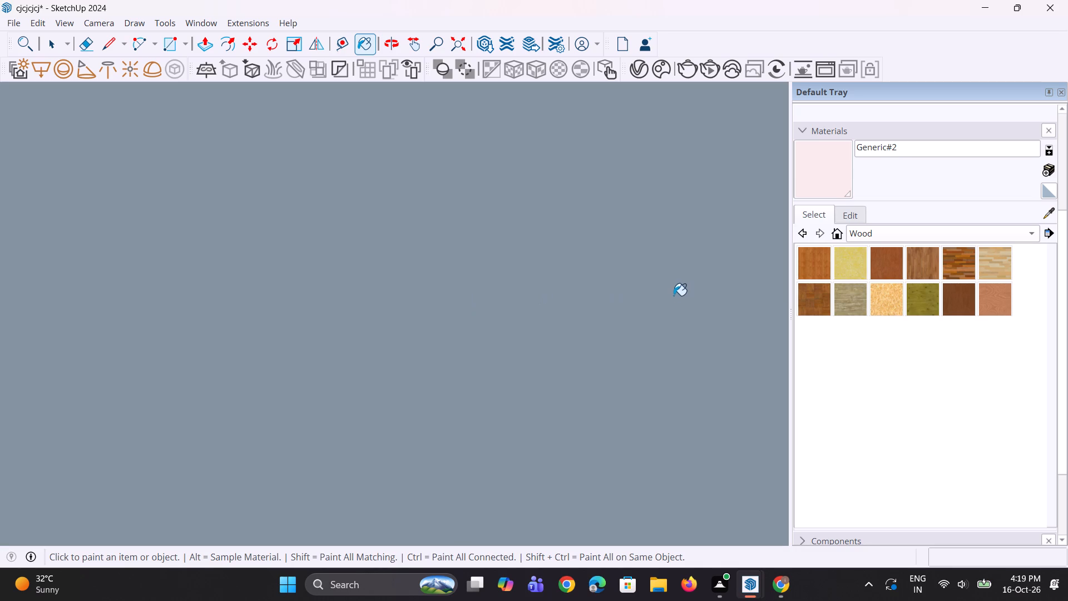
middle_click_drag(674, 293, 652, 297)
left_click(459, 43)
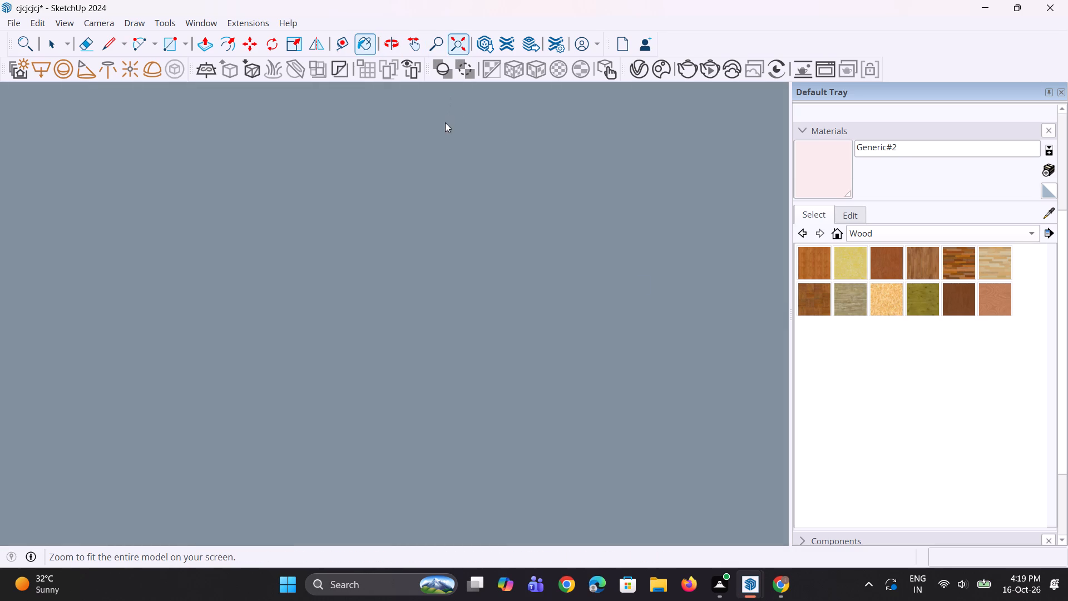
scroll(525, 257, "up", 3)
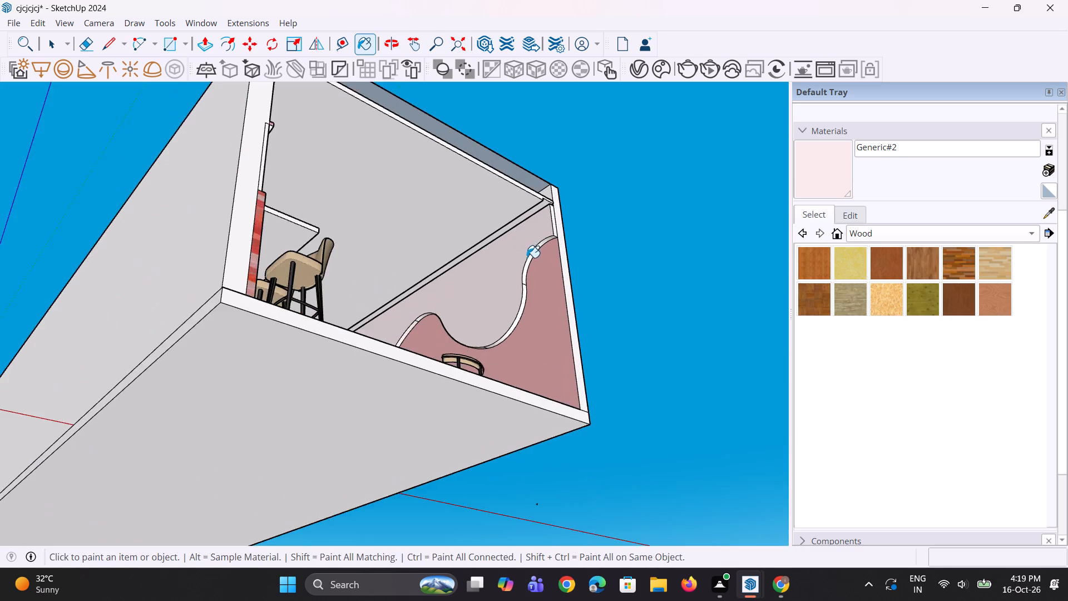
scroll(527, 258, "up", 3)
left_click(541, 242)
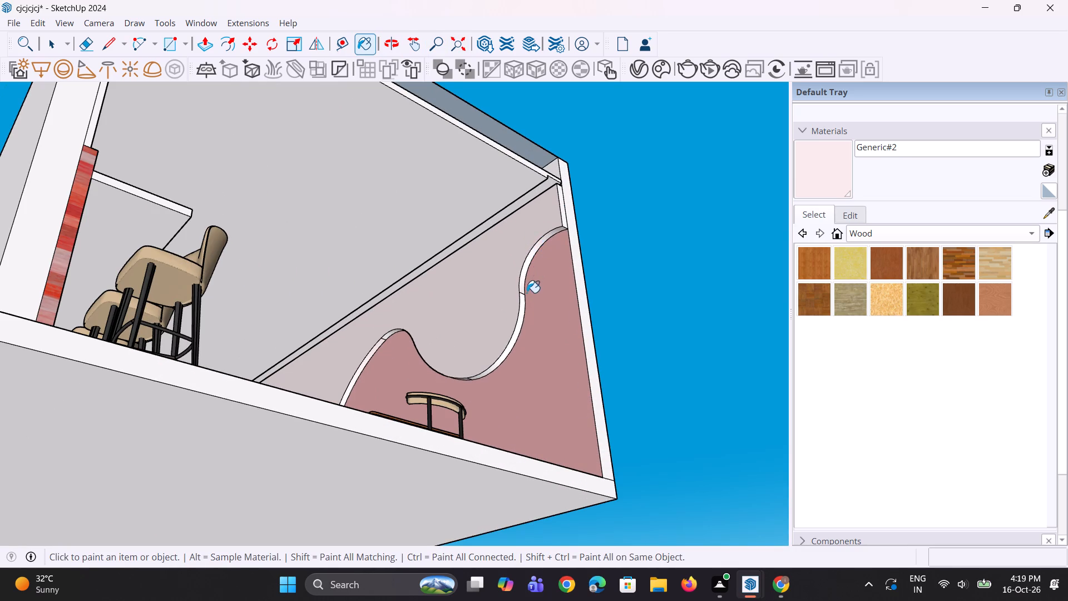
scroll(526, 295, "up", 3)
left_click(520, 316)
left_click(486, 309)
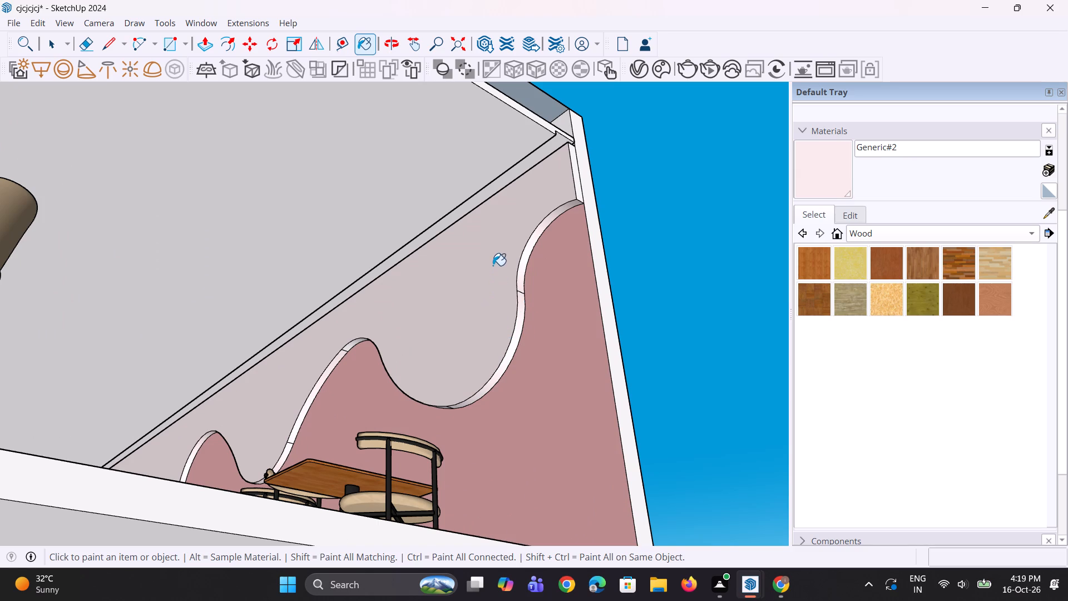
Paint the ceiling and its border strip beside the ring wall with the pale pink Generic#2 material.
scroll(434, 259, "down", 3)
scroll(384, 308, "down", 3)
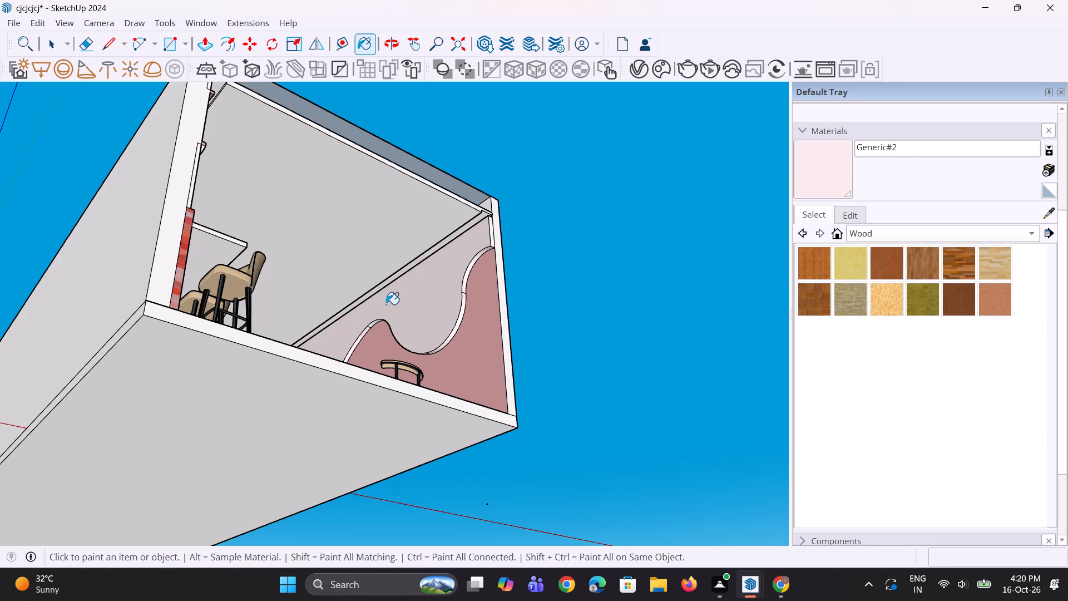
left_click(386, 304)
left_click(392, 238)
scroll(390, 205, "down", 3)
middle_click_drag(371, 268, 316, 296)
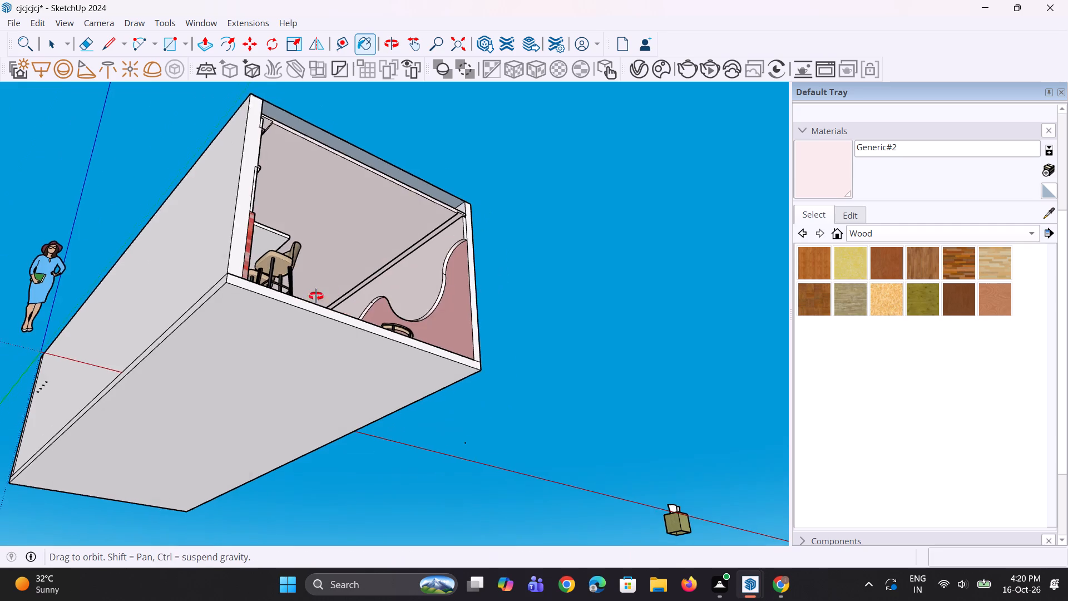
middle_click_drag(316, 296, 133, 320)
scroll(169, 268, "up", 8)
left_click(194, 243)
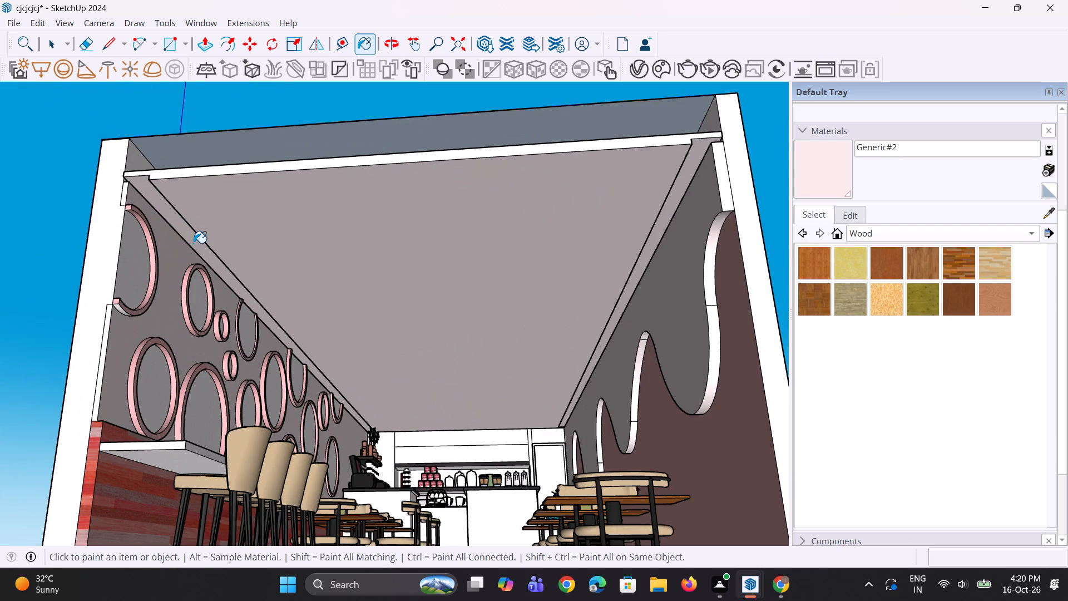
left_click(191, 263)
left_click(157, 261)
Paint the wall above the counter shelves and the back, top and side faces of the upper shelf niche with Generic#2.
middle_click_drag(324, 301, 344, 388)
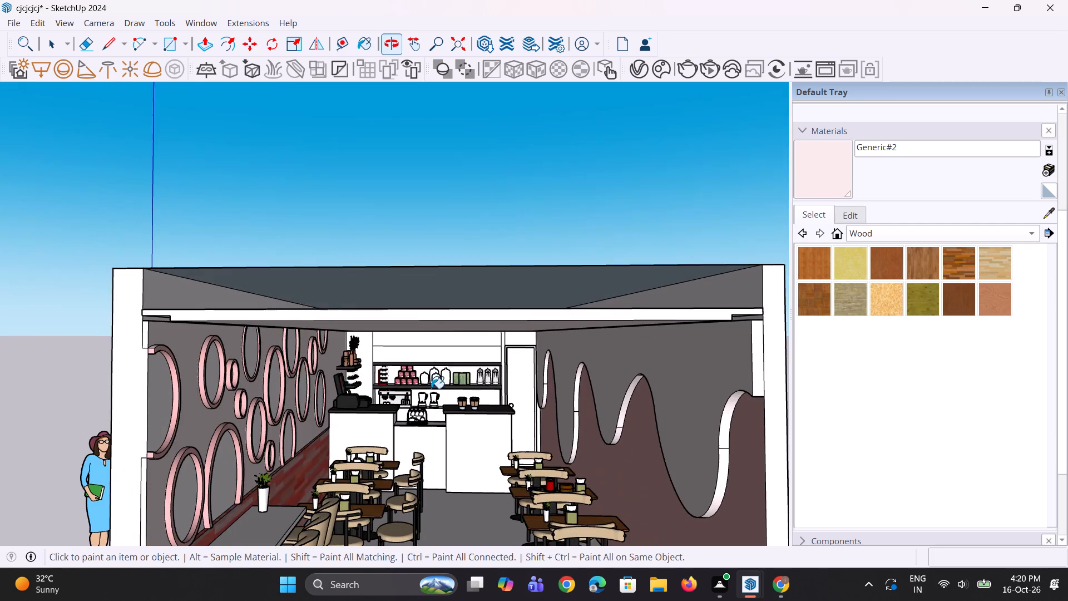
scroll(453, 388, "up", 7)
left_click(450, 343)
middle_click_drag(433, 347, 430, 327)
scroll(432, 346, "up", 1)
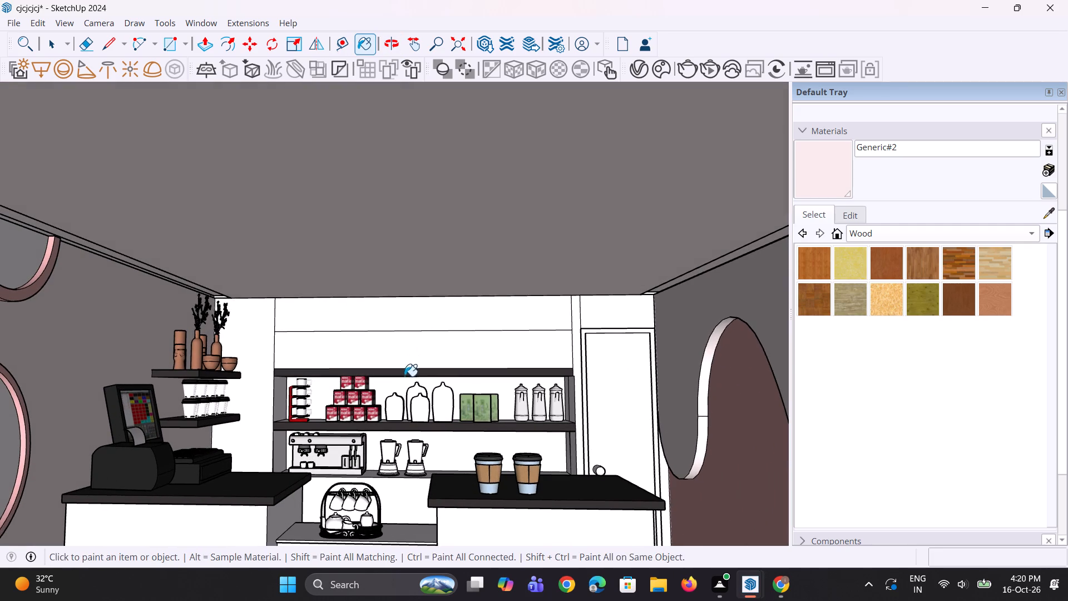
left_click(405, 389)
scroll(381, 378, "up", 1)
middle_click_drag(381, 378, 399, 325)
scroll(395, 385, "up", 4)
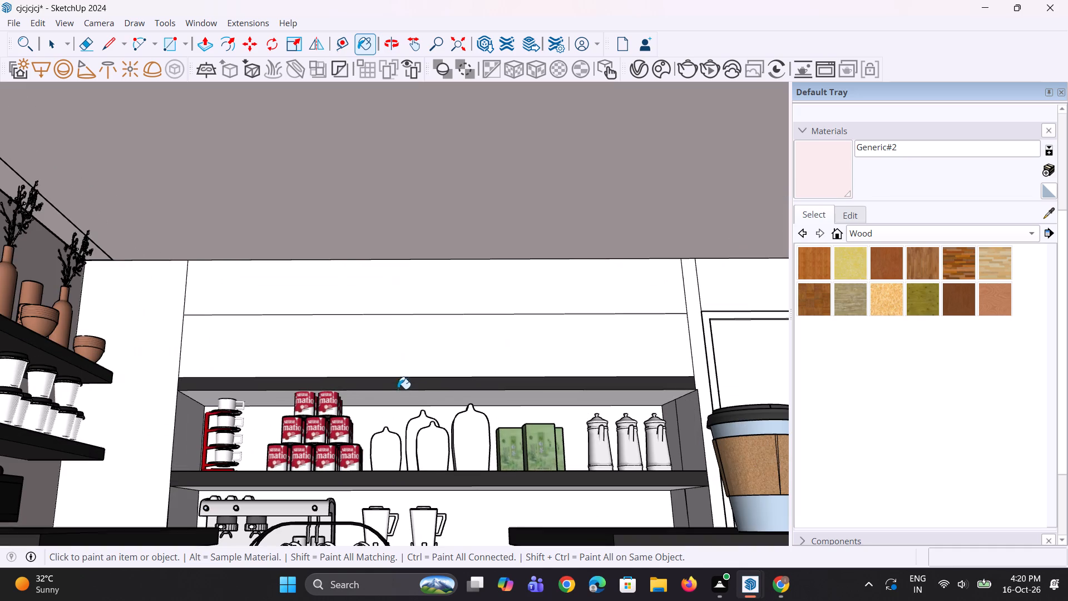
left_click(408, 396)
left_click(183, 437)
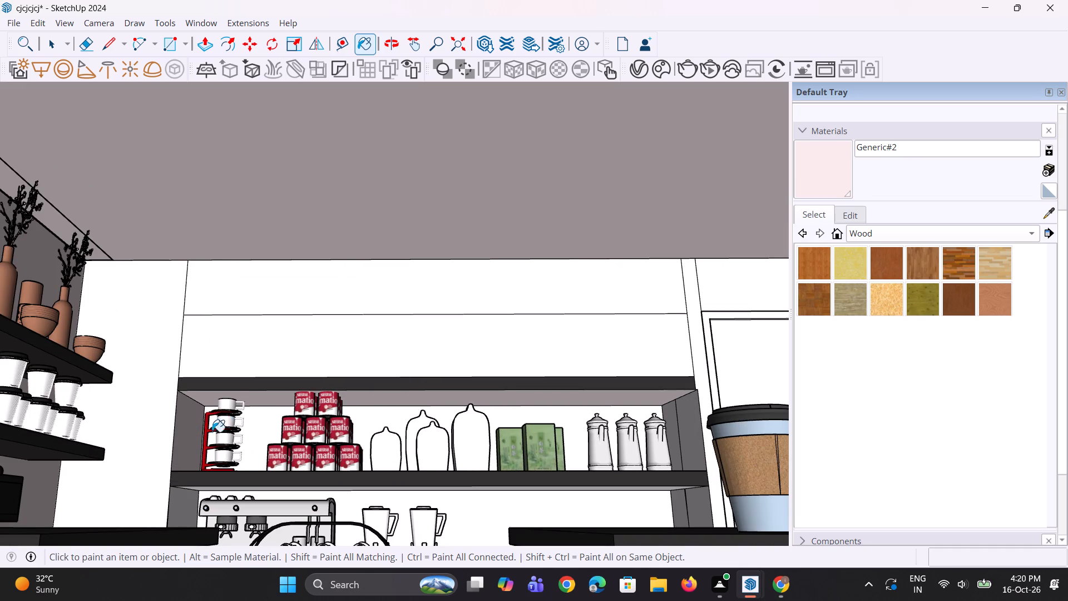
left_click(691, 429)
left_click(674, 429)
Paint the door-side faces of the lower shelf niche, the middle shelf's underside and the back face with Generic#2.
left_click(699, 505)
left_click(680, 504)
middle_click_drag(675, 490, 679, 494)
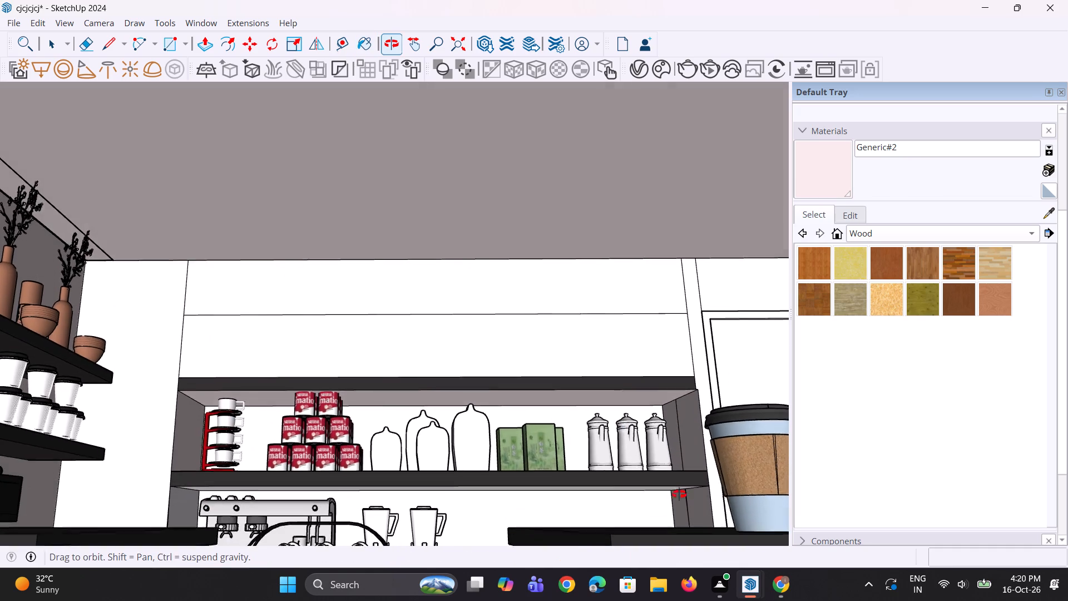
middle_click_drag(679, 494, 682, 496)
scroll(511, 479, "up", 8)
middle_click_drag(489, 494, 491, 476)
left_click(492, 474)
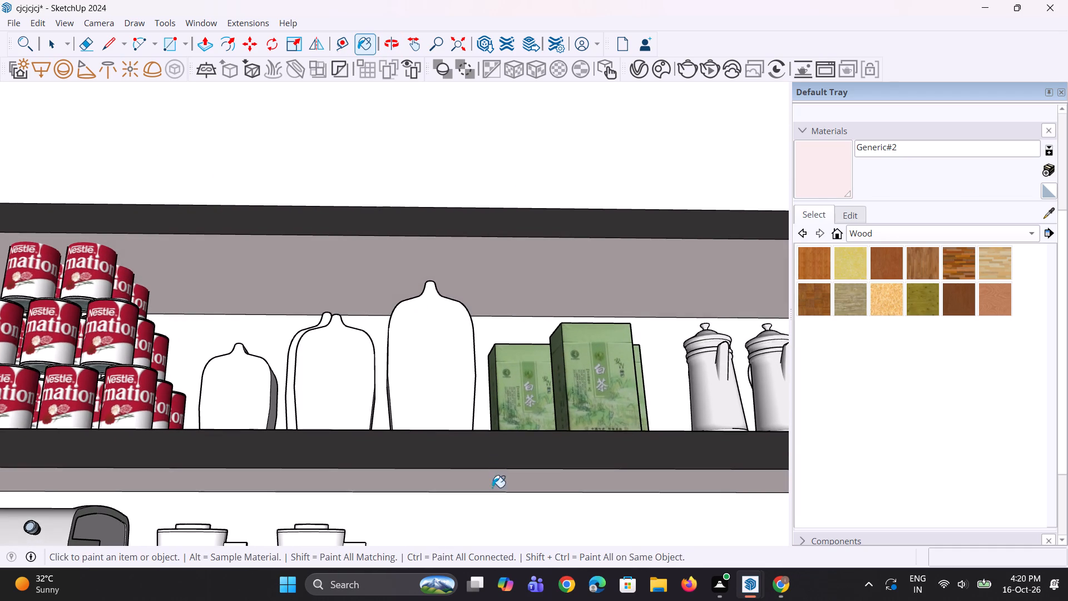
left_click(491, 506)
Paint the lower niche's side beside the coffee machine and the wall face below the machine's shelf with Generic#2.
scroll(496, 488, "down", 1)
middle_click_drag(498, 454, 484, 495)
scroll(497, 406, "down", 2)
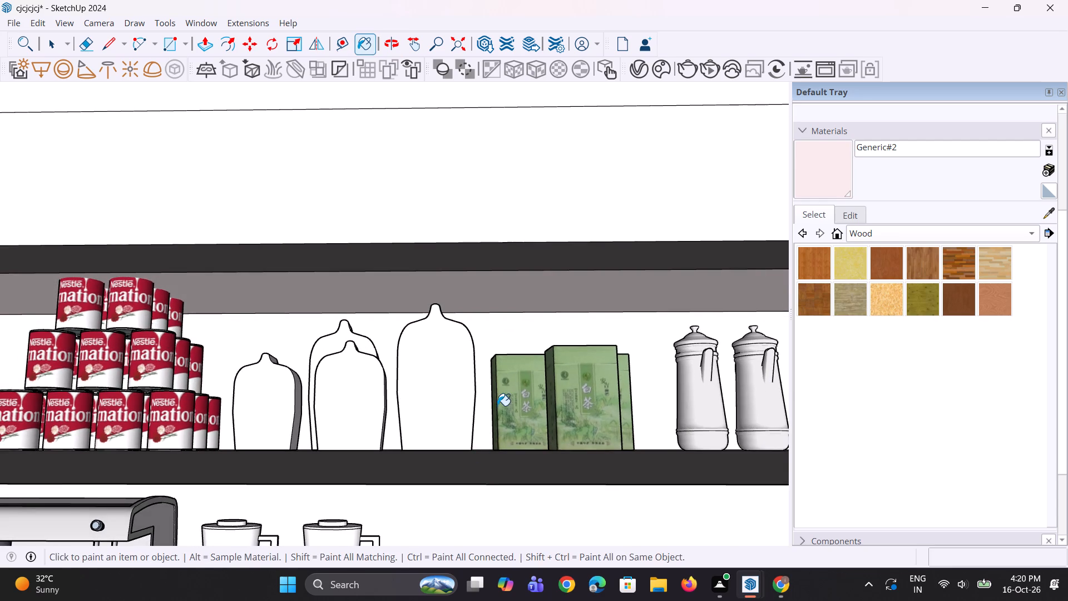
scroll(497, 406, "down", 2)
middle_click_drag(506, 408, 505, 433)
scroll(102, 464, "up", 1)
left_click(64, 492)
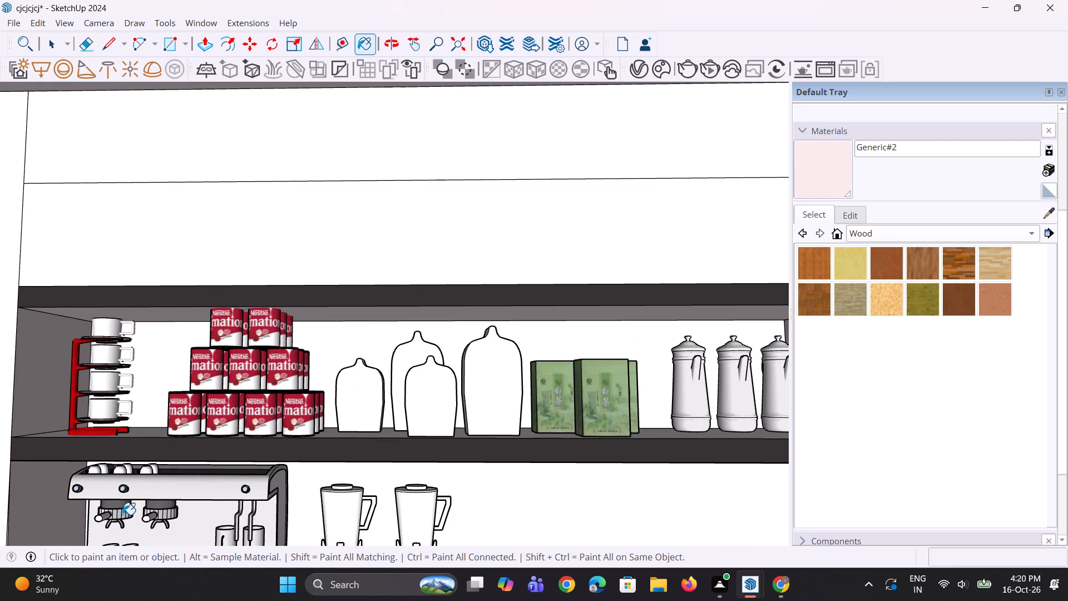
left_click(158, 529)
scroll(409, 353, "down", 8)
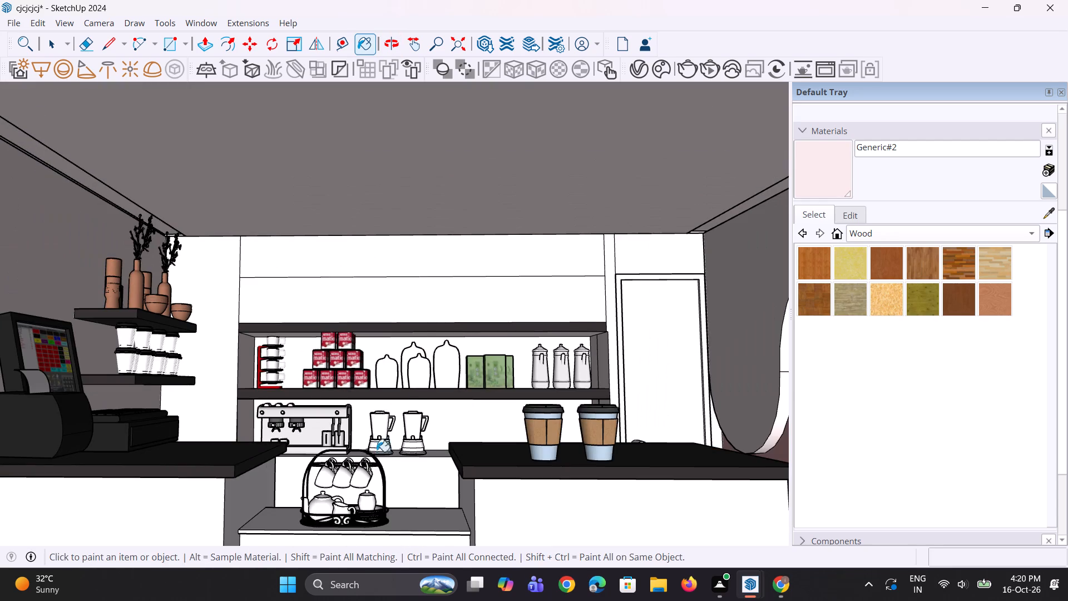
middle_click_drag(385, 462, 397, 476)
left_click(413, 483)
Paint the upper back-wall panels, the wall and frame around the door, the door, and the wall beside the shelves with Generic#2.
left_click(392, 238)
left_click(393, 267)
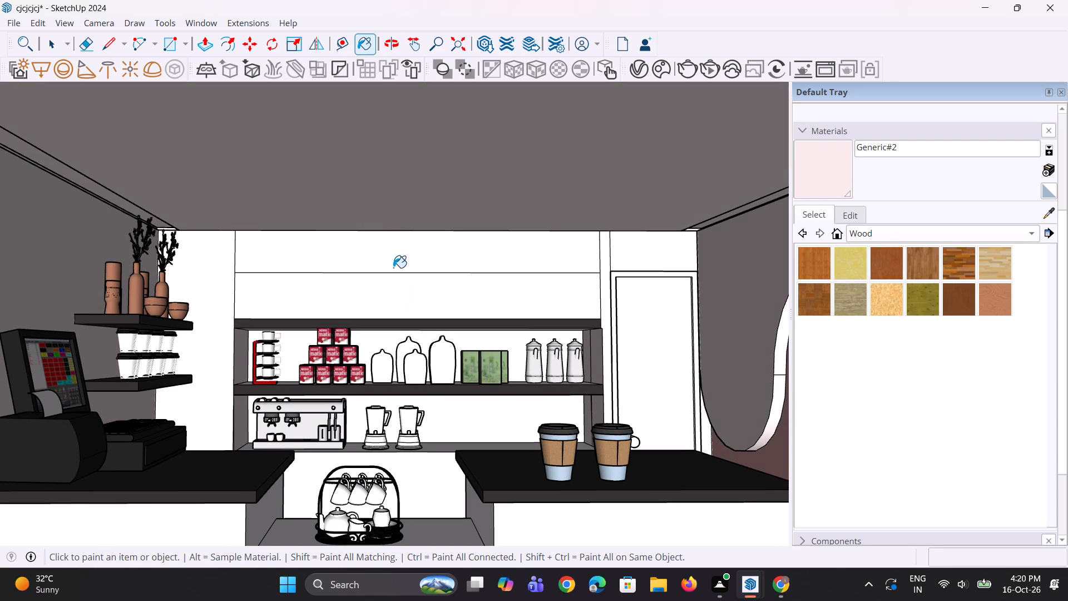
left_click(640, 253)
left_click_drag(606, 268, 606, 274)
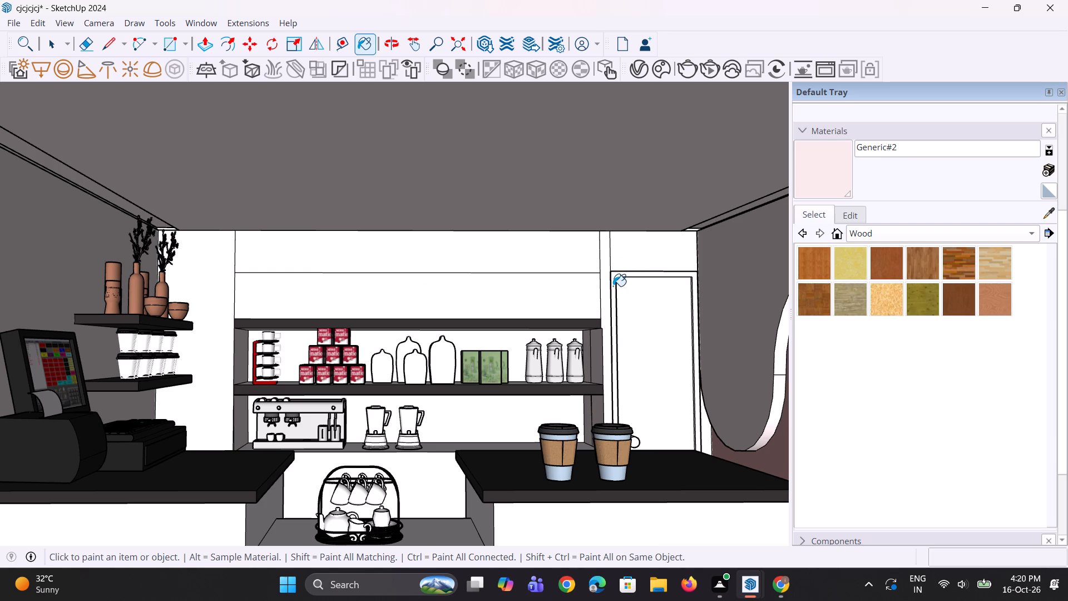
left_click(613, 286)
left_click(622, 296)
scroll(198, 219, "up", 1)
left_click(212, 260)
scroll(112, 231, "up", 1)
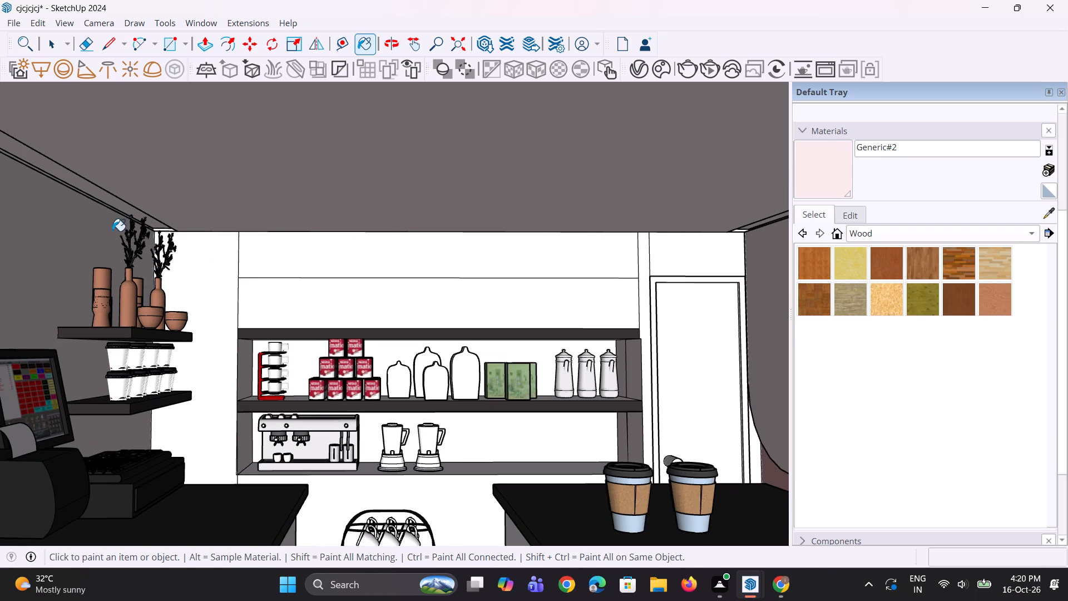
scroll(112, 231, "up", 3)
middle_click_drag(207, 226, 195, 235)
scroll(204, 230, "down", 11)
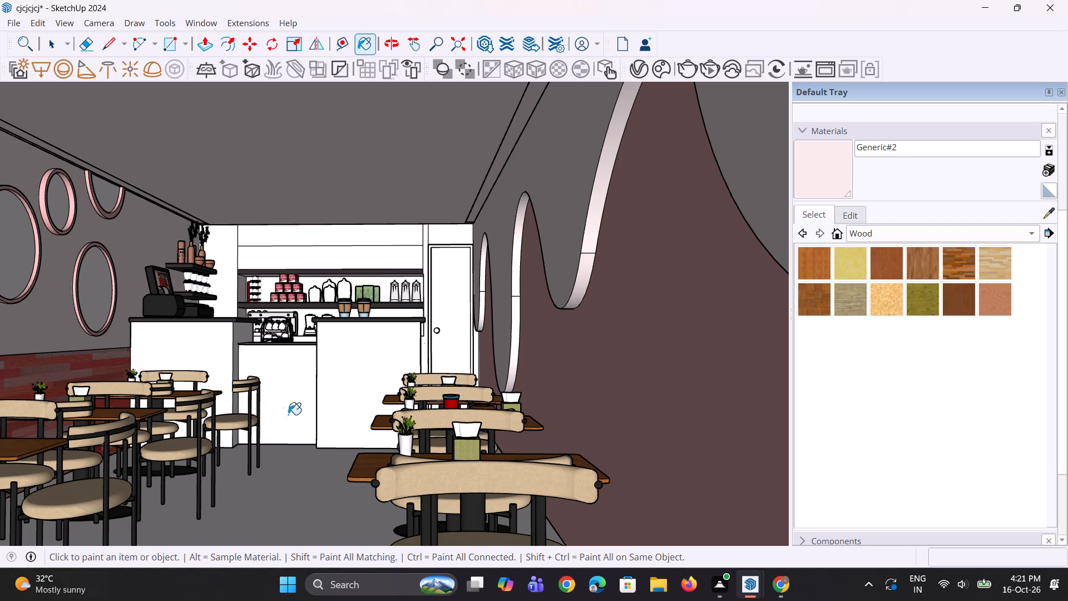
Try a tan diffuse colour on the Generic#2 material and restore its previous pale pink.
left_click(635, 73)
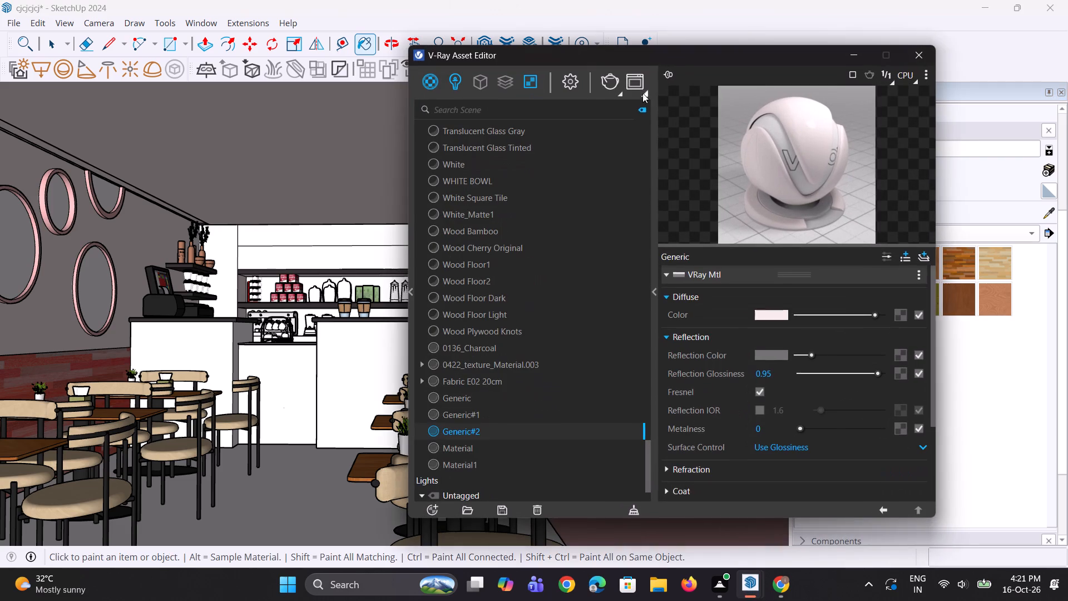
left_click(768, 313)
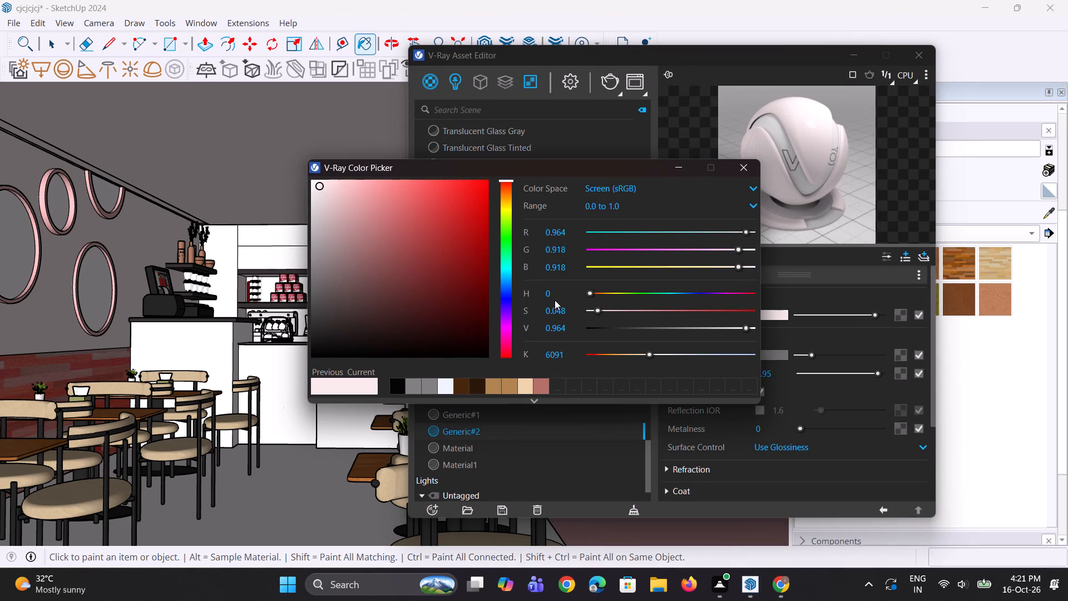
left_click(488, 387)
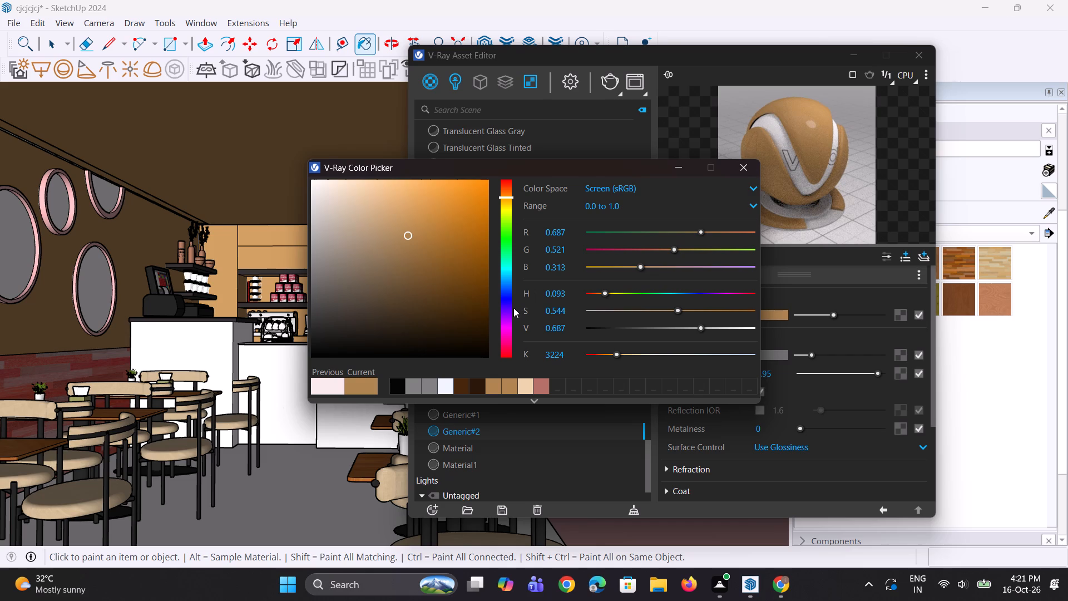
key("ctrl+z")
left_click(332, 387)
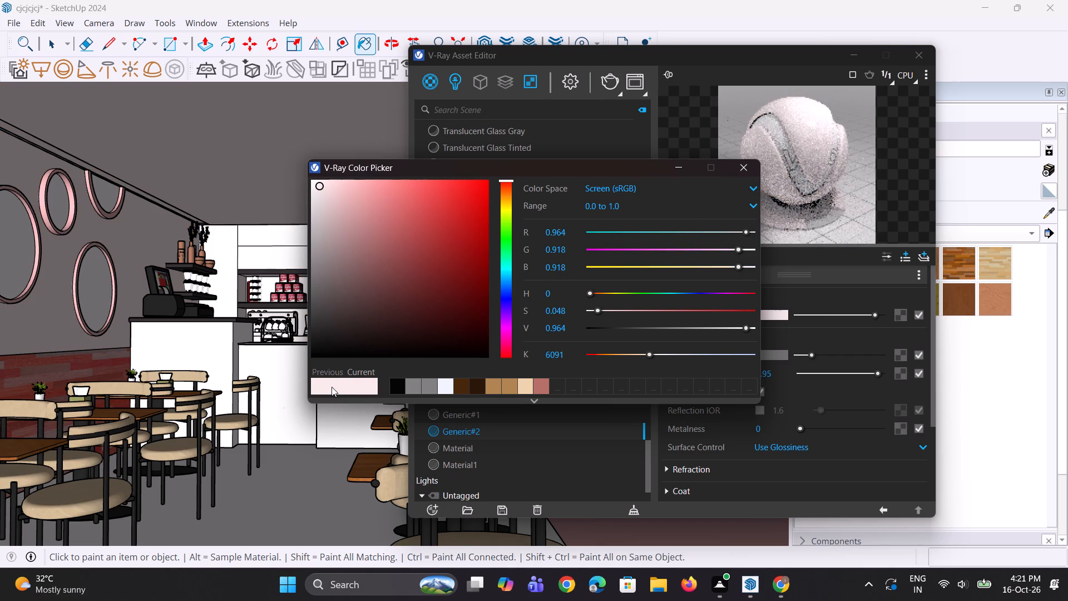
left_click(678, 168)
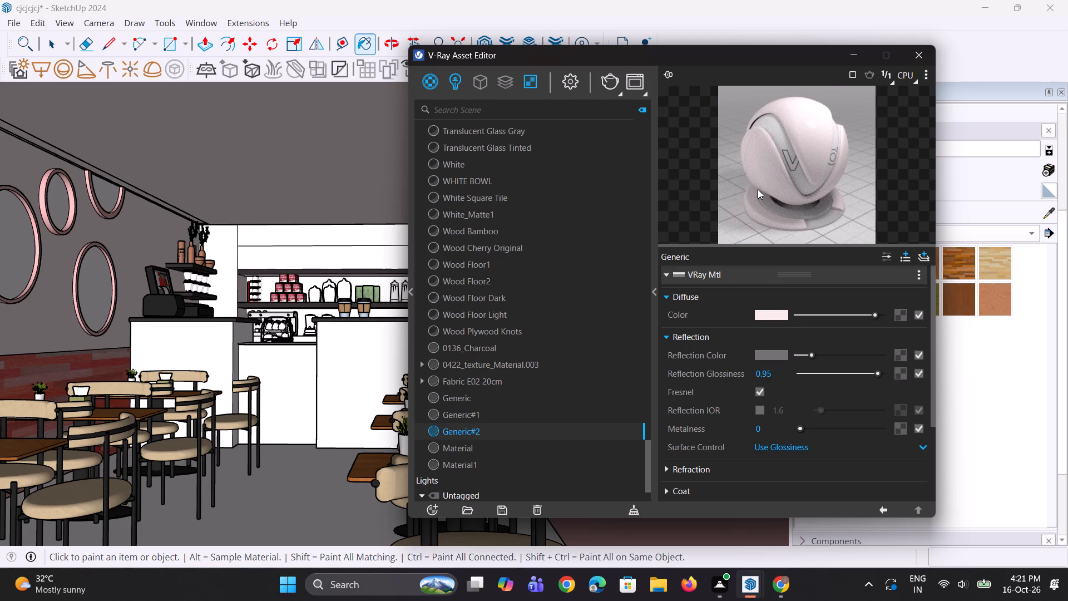
Create a new generic V-Ray material with a light tan diffuse colour, RGB 0.937, 0.82, 0.673.
right_click(435, 86)
left_click(451, 106)
left_click(778, 317)
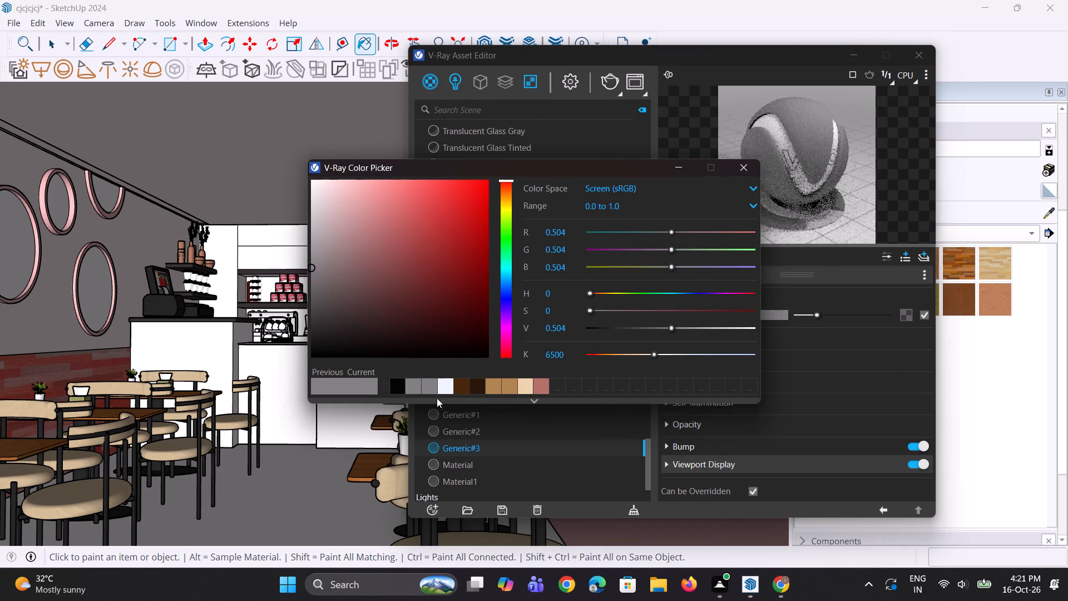
left_click(486, 391)
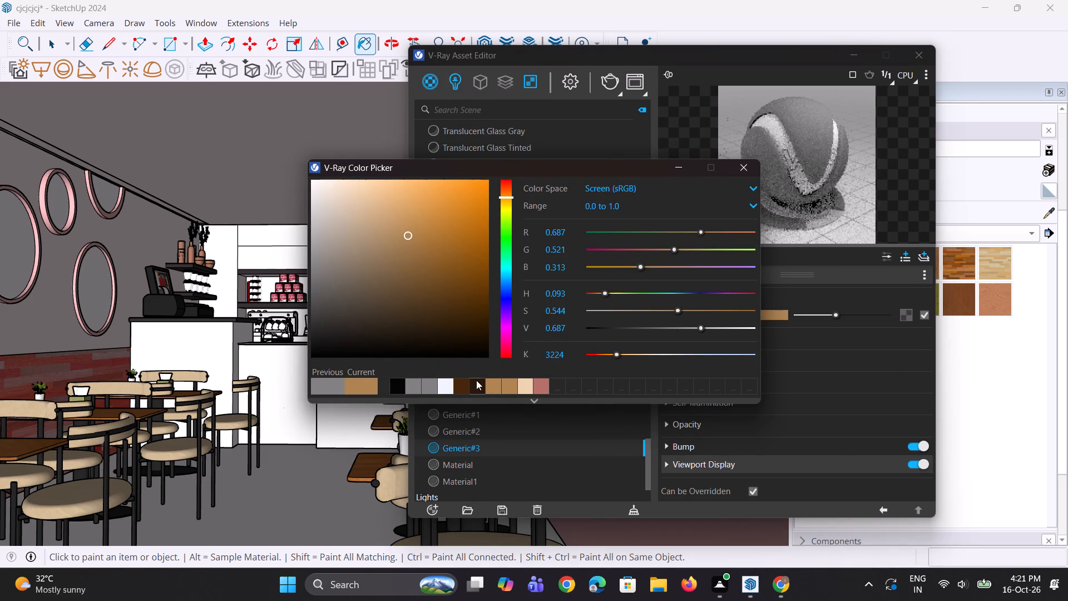
left_click(530, 385)
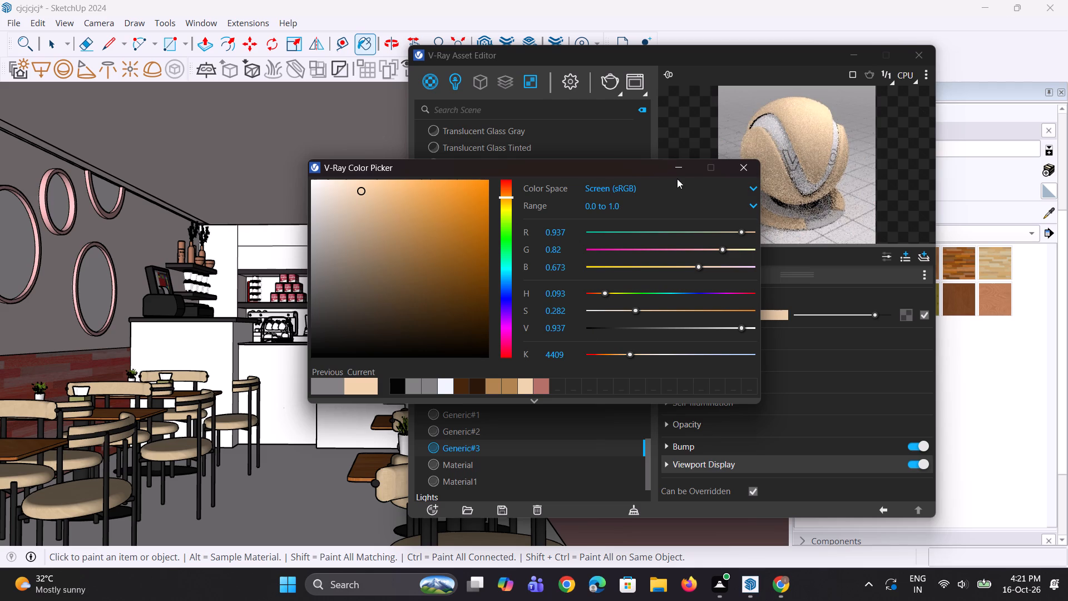
left_click(680, 173)
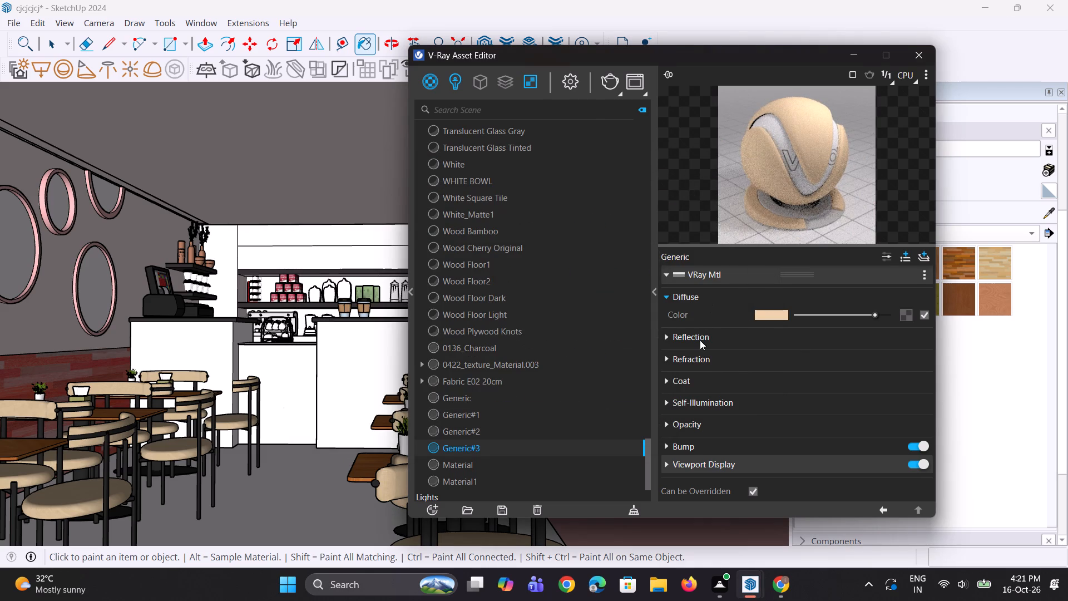
Raise the tan material's reflection colour to grey and set its reflection glossiness to 0.95.
left_click(700, 340)
left_click_drag(797, 357, 809, 359)
left_click_drag(776, 370, 775, 370)
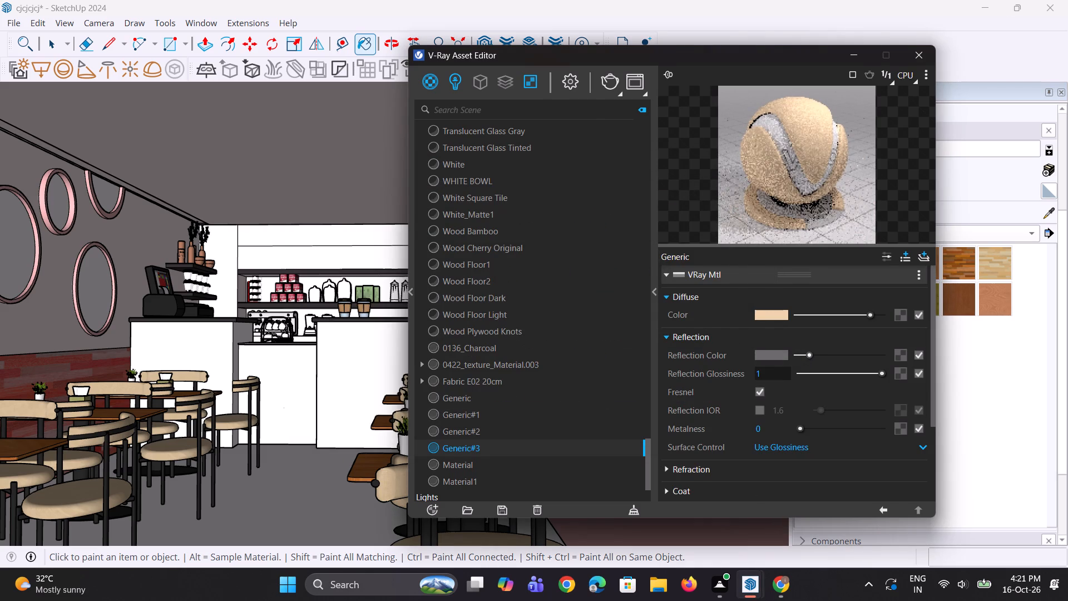
left_click_drag(775, 370, 745, 373)
type("0.95")
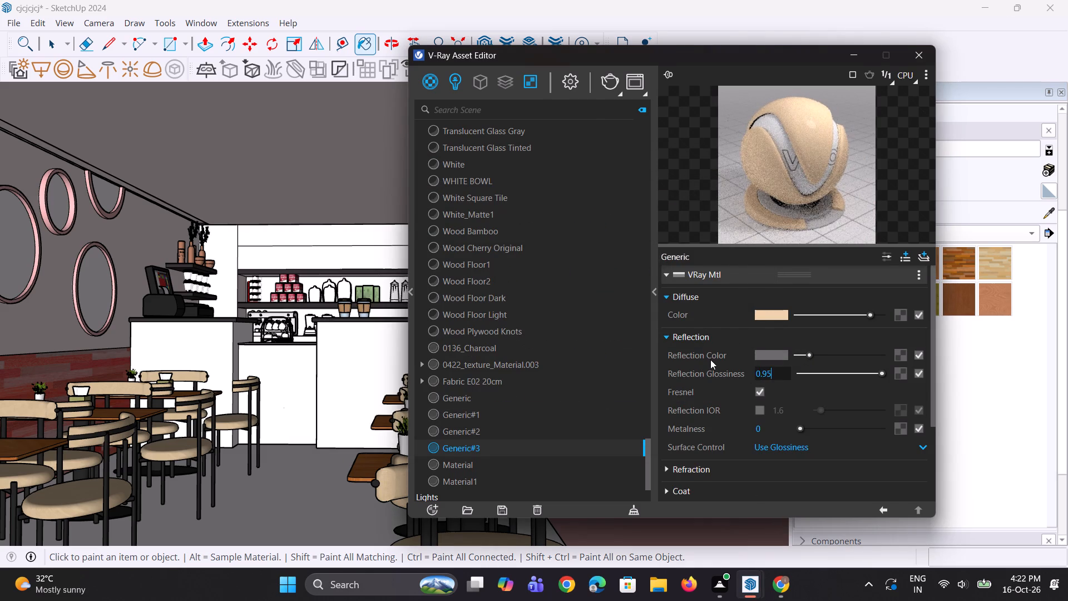
key("Return")
double_click(768, 131)
left_click(861, 55)
Paint the door, upper back-wall panels, walls above the door and beside the shelves, and both shelf niche backs with Generic#3.
scroll(430, 252, "up", 2)
left_click(436, 264)
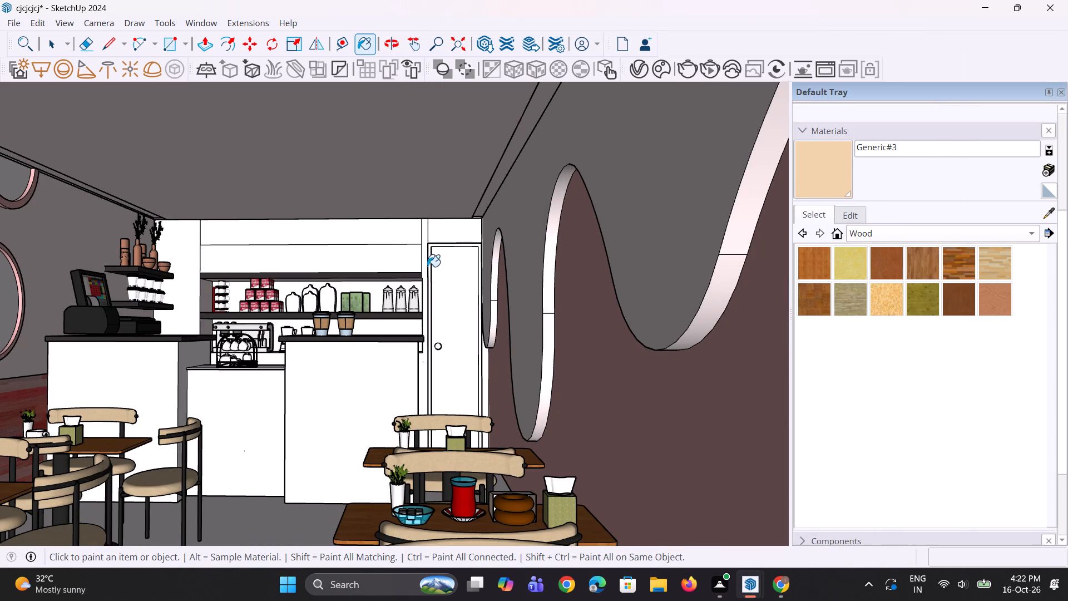
left_click(410, 263)
left_click(410, 238)
left_click(452, 232)
left_click(192, 261)
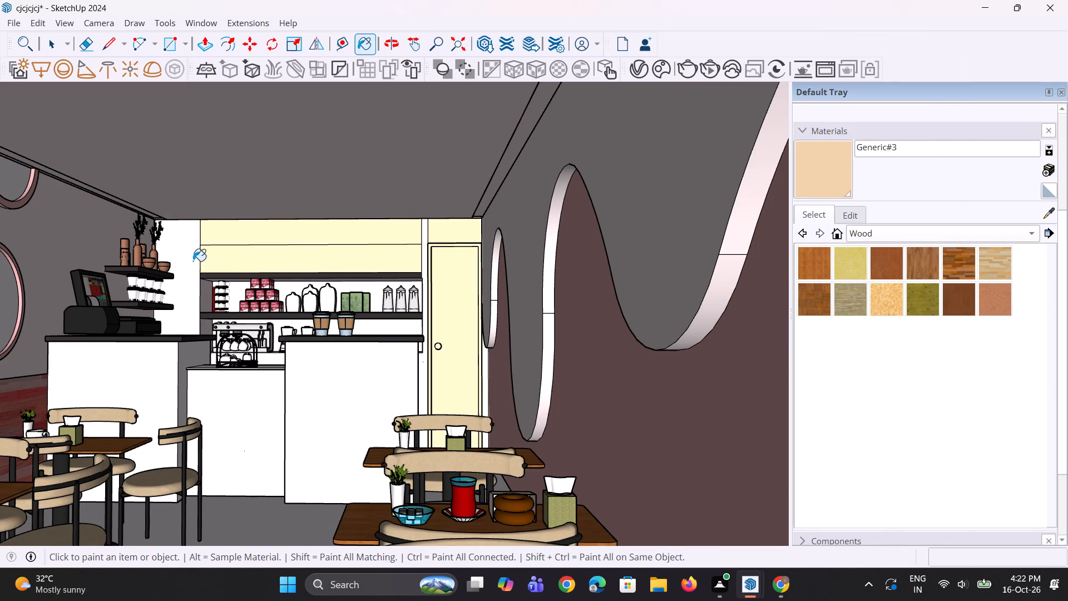
middle_click_drag(319, 257, 321, 308)
scroll(352, 298, "up", 3)
left_click(356, 300)
left_click(385, 240)
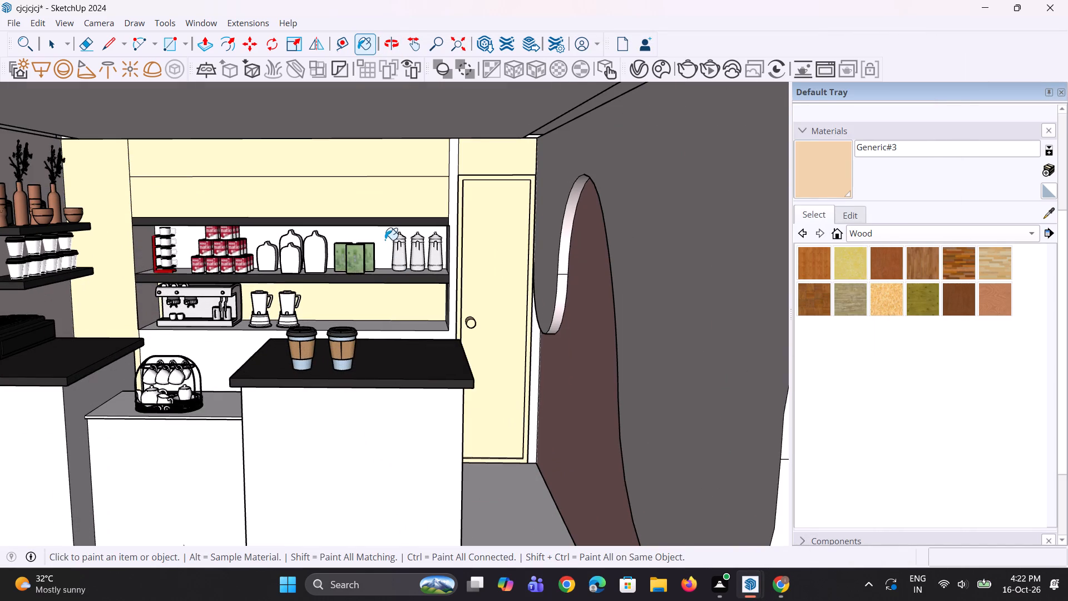
Paint the niches' door-side faces, the middle shelf's underside and the upper niche's ceiling with Generic#3.
middle_click_drag(383, 306, 408, 250)
scroll(414, 270, "up", 10)
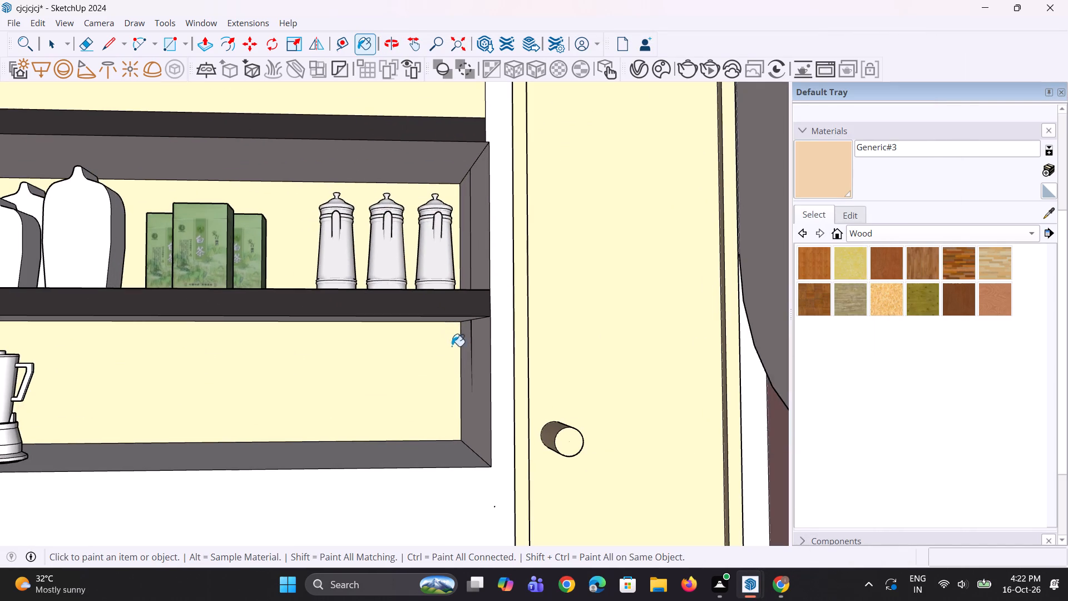
left_click(469, 363)
middle_click_drag(457, 344, 462, 321)
scroll(458, 342, "up", 1)
middle_click_drag(462, 321, 469, 358)
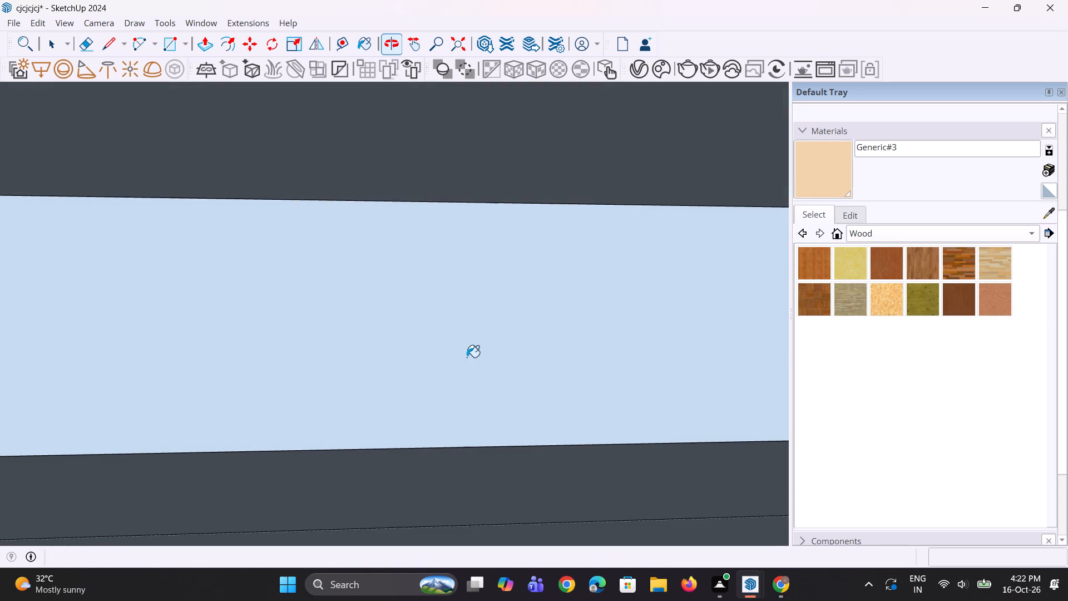
scroll(461, 345, "down", 20)
scroll(461, 345, "down", 6)
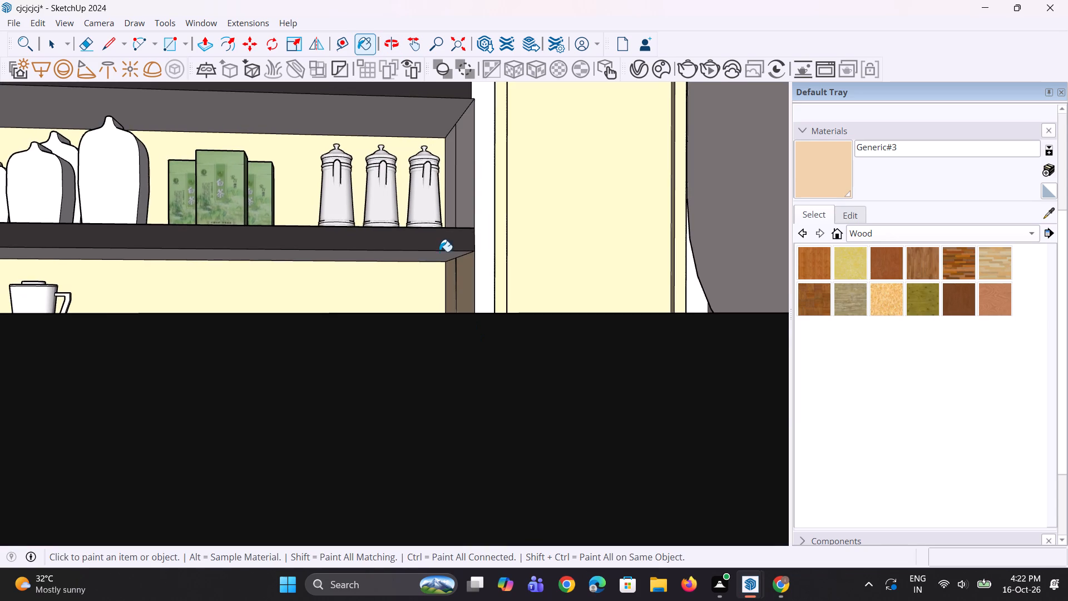
scroll(437, 248, "up", 2)
left_click(436, 254)
left_click(463, 209)
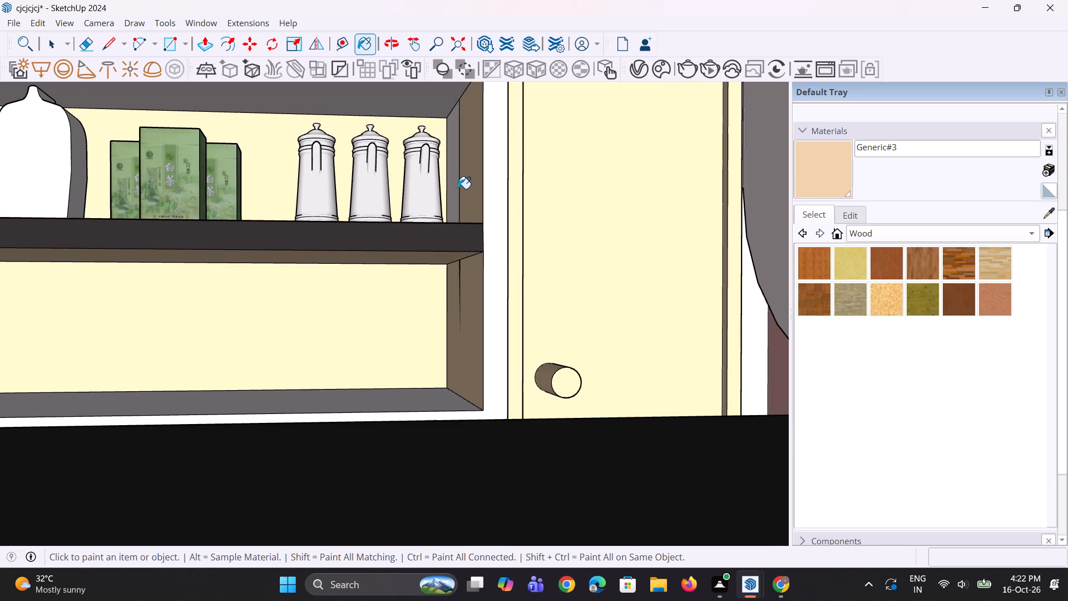
left_click(456, 187)
left_click(434, 108)
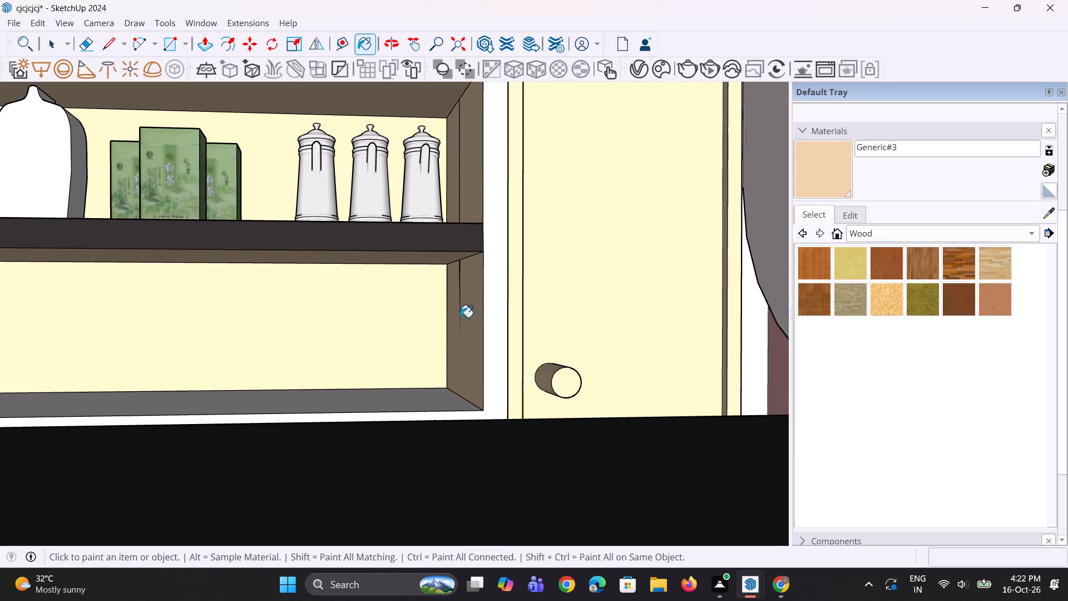
Paint the lower niche's floor and the wall face between the shelves and the door with Generic#3.
left_click(433, 396)
left_click(424, 376)
middle_click_drag(490, 380, 496, 378)
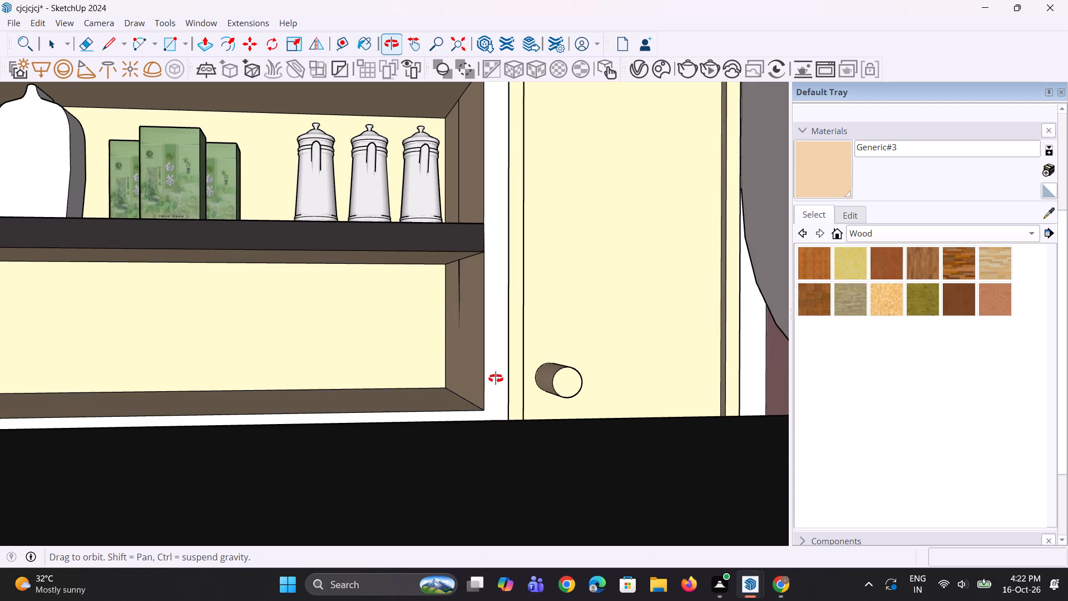
middle_click_drag(496, 378, 498, 374)
left_click(501, 270)
Paint the side faces of the upper and lower niches at the coffee machine end with Generic#3.
scroll(511, 302, "down", 4)
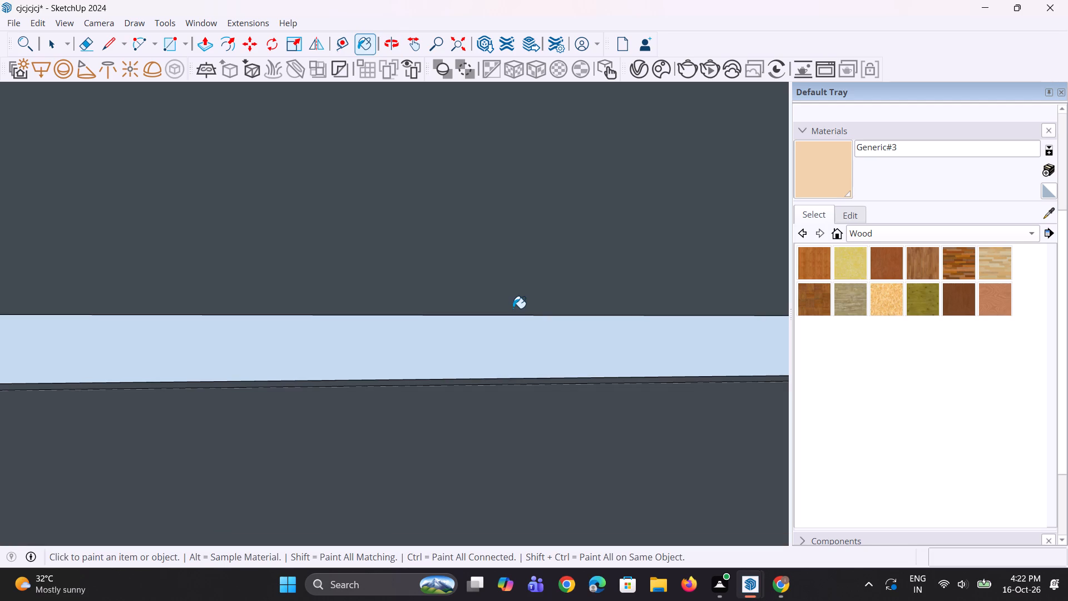
left_click(457, 46)
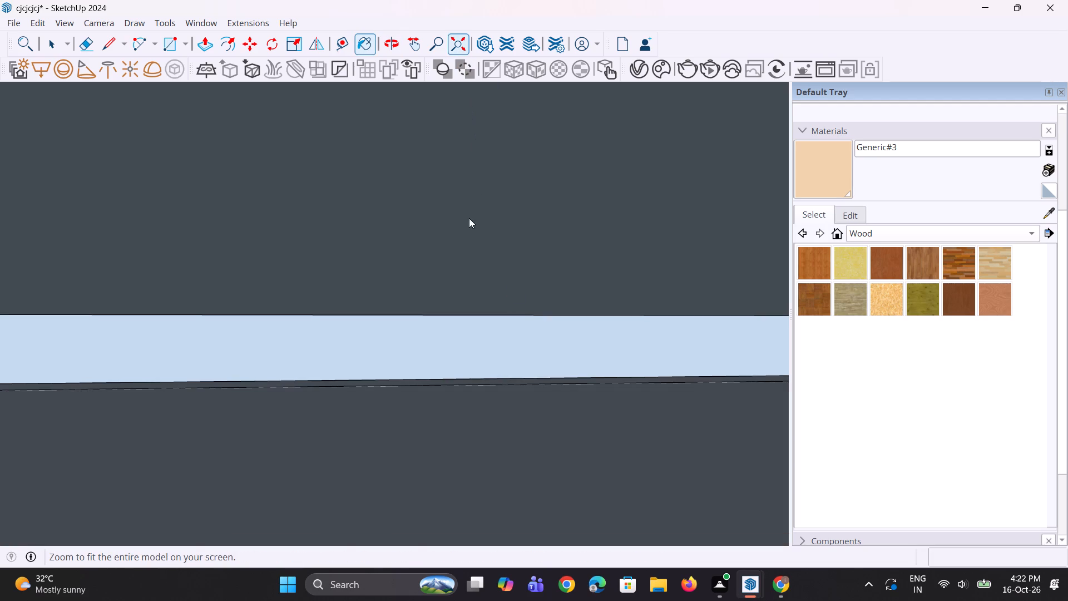
scroll(172, 315, "up", 6)
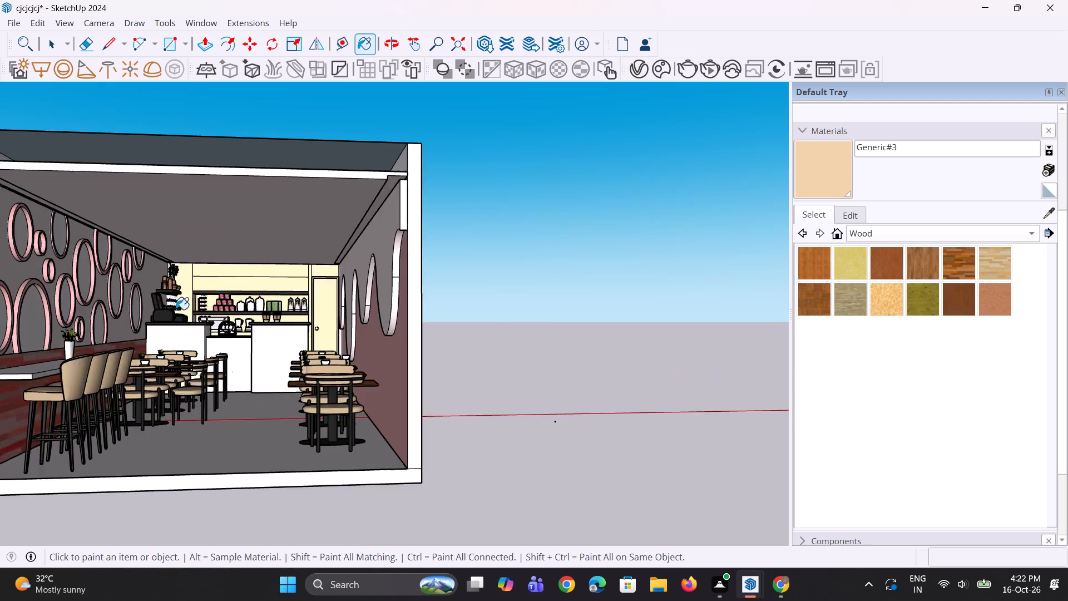
scroll(176, 309, "up", 9)
left_click(185, 285)
left_click(193, 286)
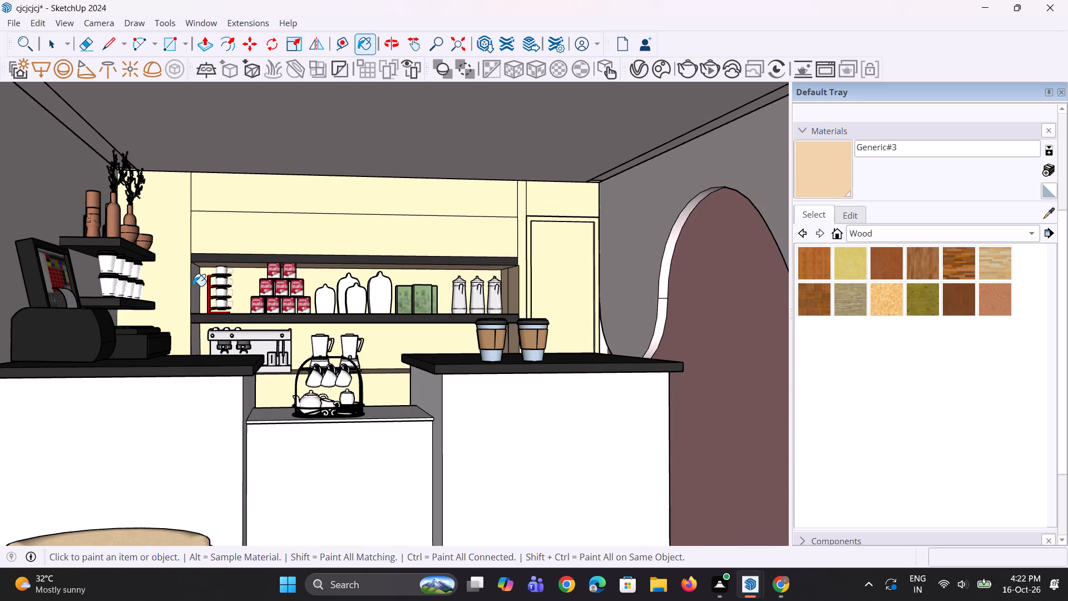
left_click(196, 335)
left_click(210, 336)
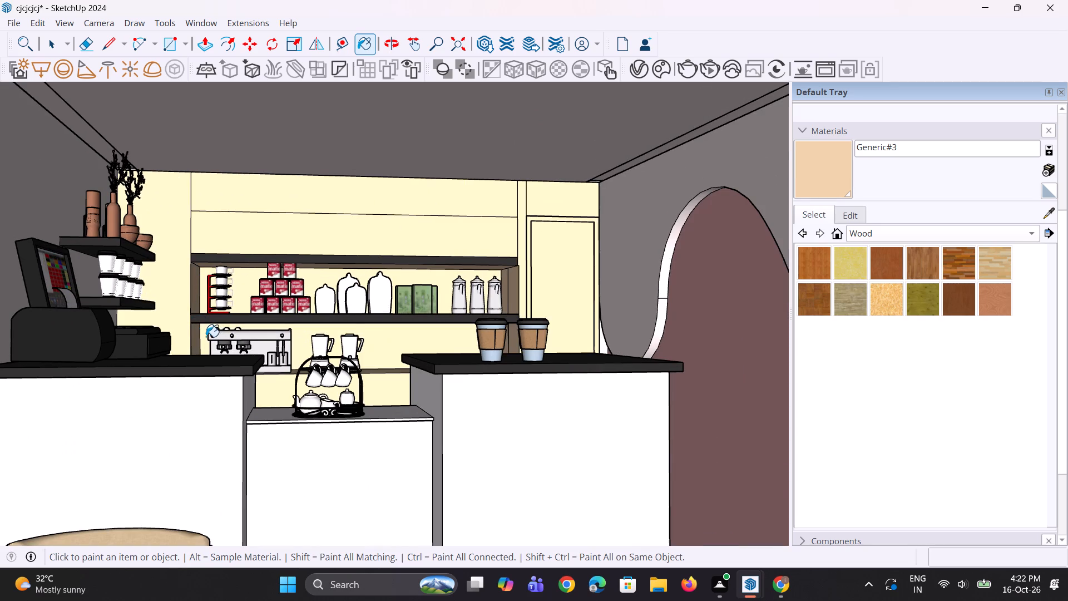
left_click(205, 337)
scroll(324, 339, "up", 6)
middle_click_drag(263, 388, 251, 417)
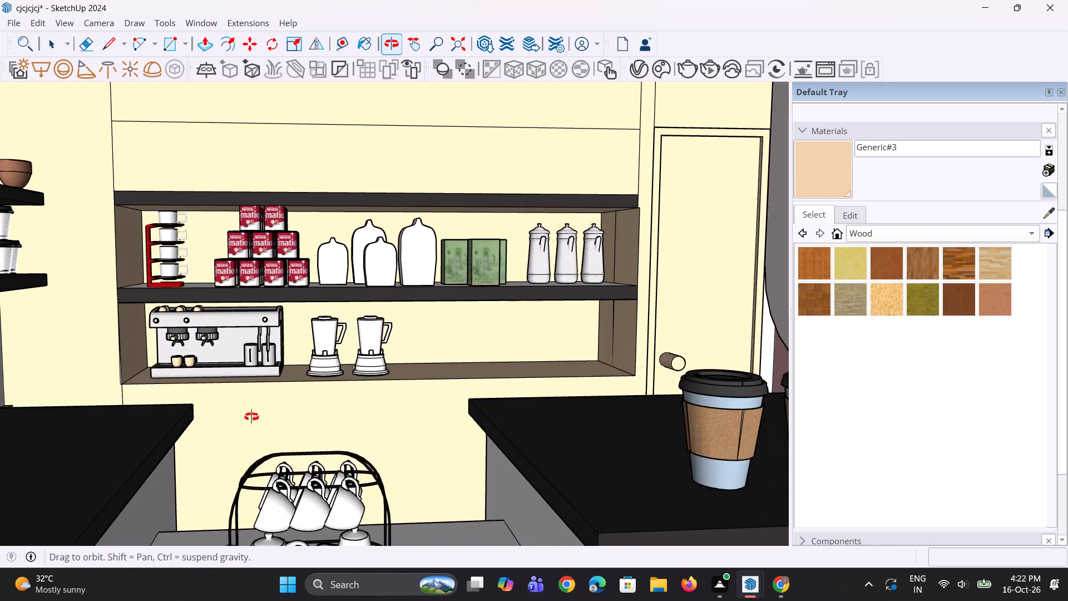
middle_click_drag(251, 417, 244, 442)
left_click(171, 402)
left_click(150, 373)
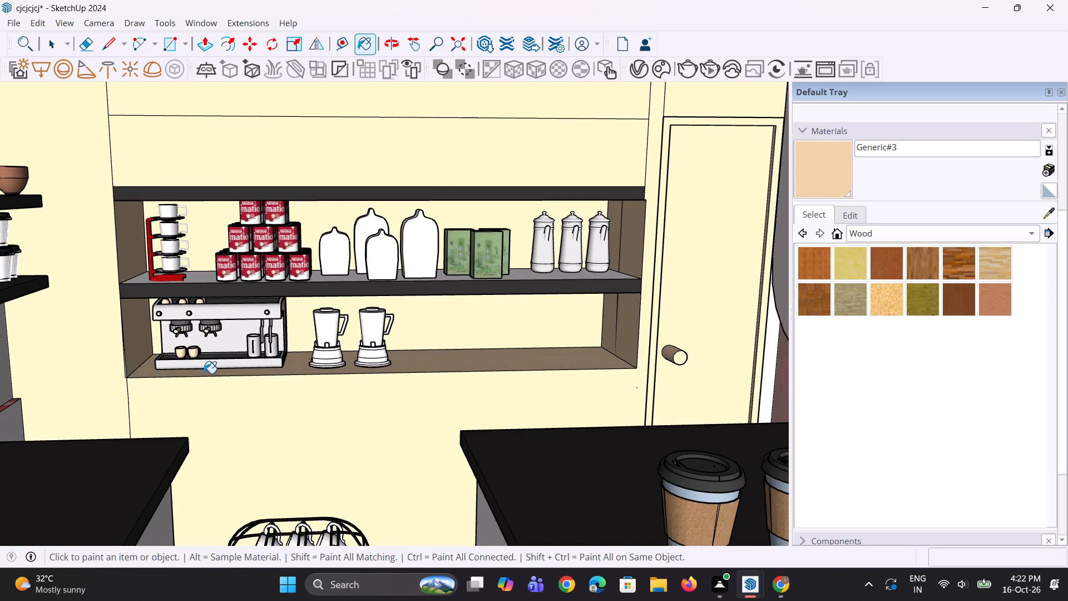
Paint the middle shelf's top surface behind the red tins with Generic#3.
scroll(327, 378, "down", 2)
middle_click_drag(444, 351, 462, 334)
scroll(393, 327, "down", 4)
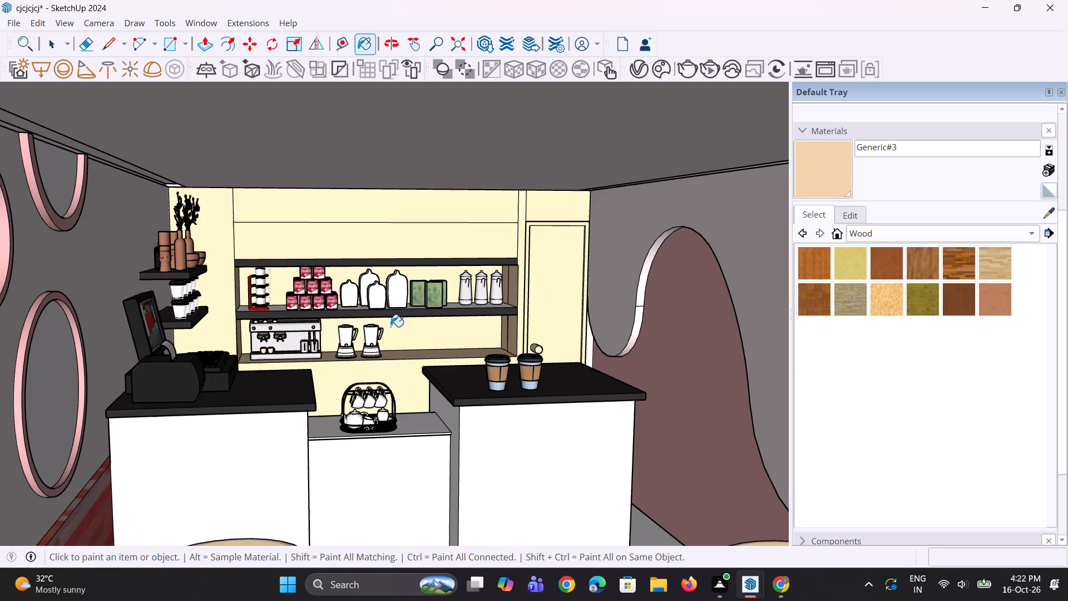
middle_click_drag(370, 331, 300, 341)
scroll(304, 306, "up", 5)
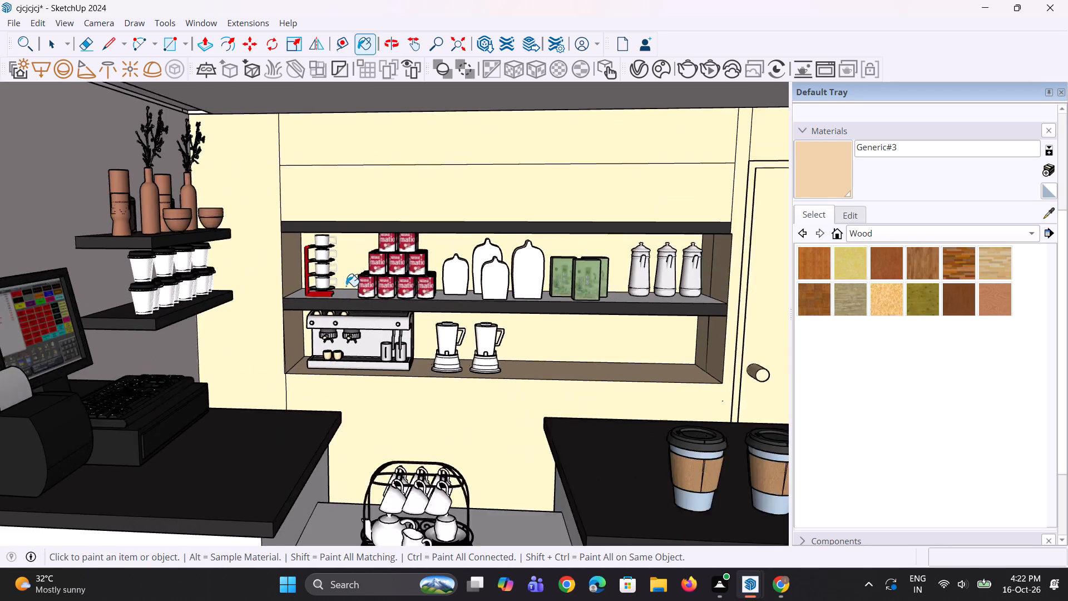
scroll(346, 286, "up", 2)
left_click(346, 291)
scroll(291, 321, "down", 9)
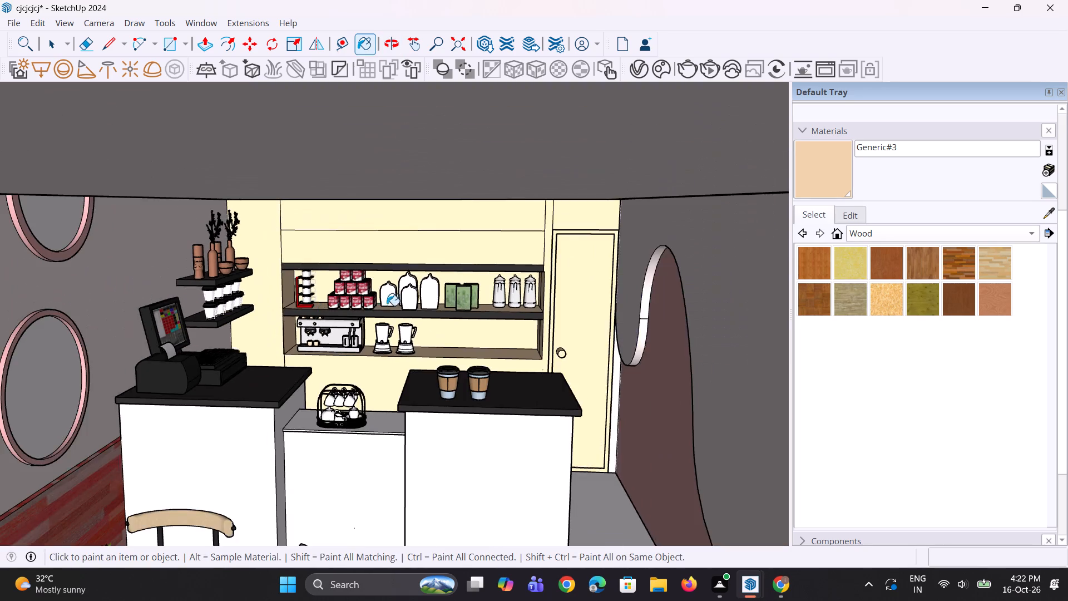
middle_click_drag(393, 312, 448, 283)
scroll(246, 297, "up", 3)
scroll(226, 231, "up", 3)
left_click(226, 230)
scroll(186, 276, "down", 5)
scroll(311, 294, "down", 5)
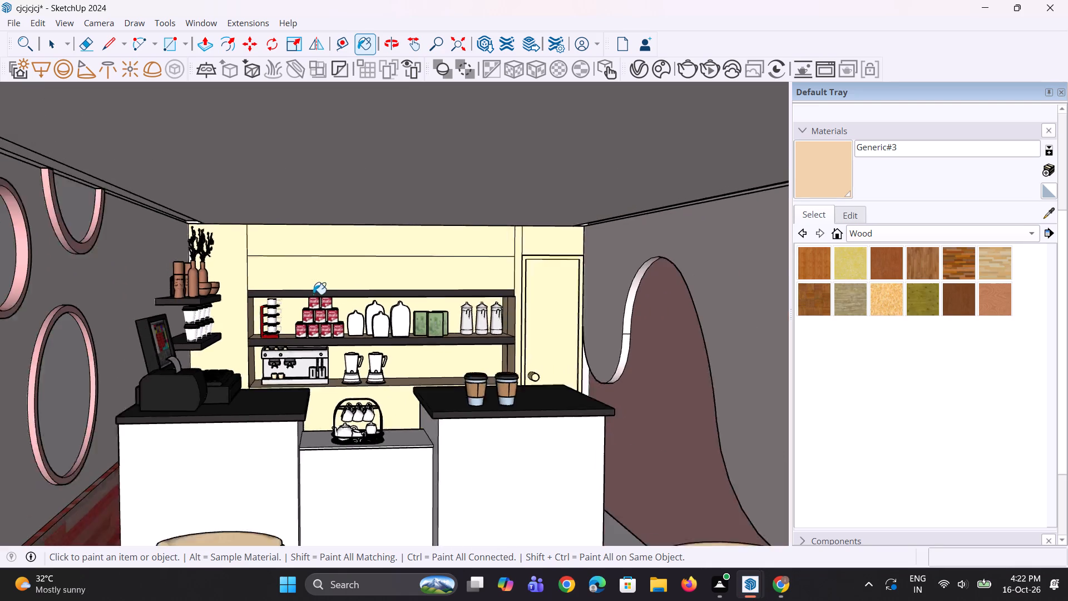
Darken the diffuse colour of the Generic#3 material slightly.
scroll(269, 363, "down", 4)
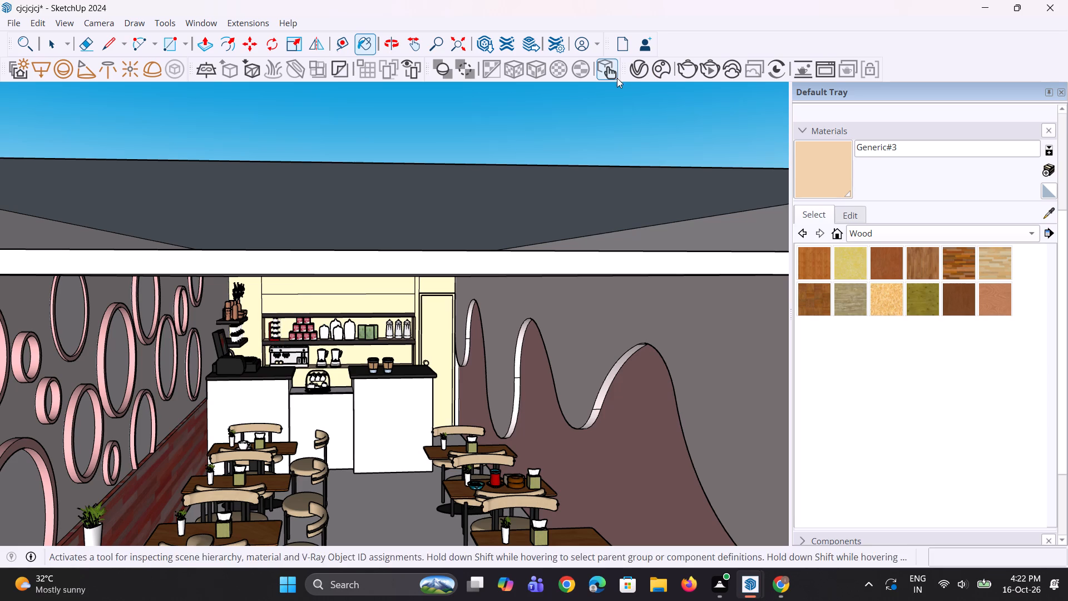
left_click(640, 72)
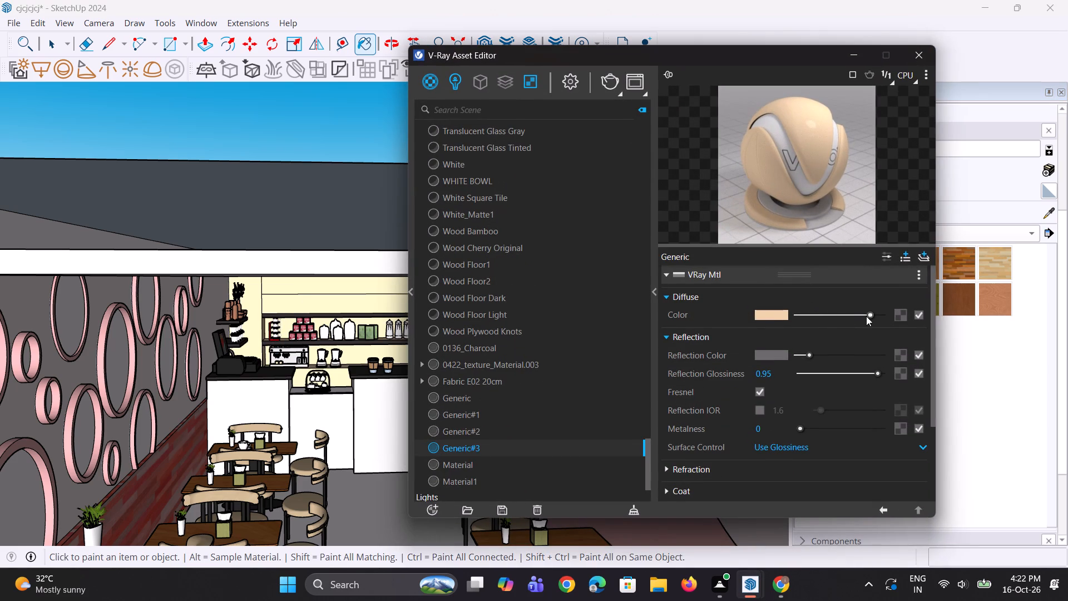
left_click(867, 316)
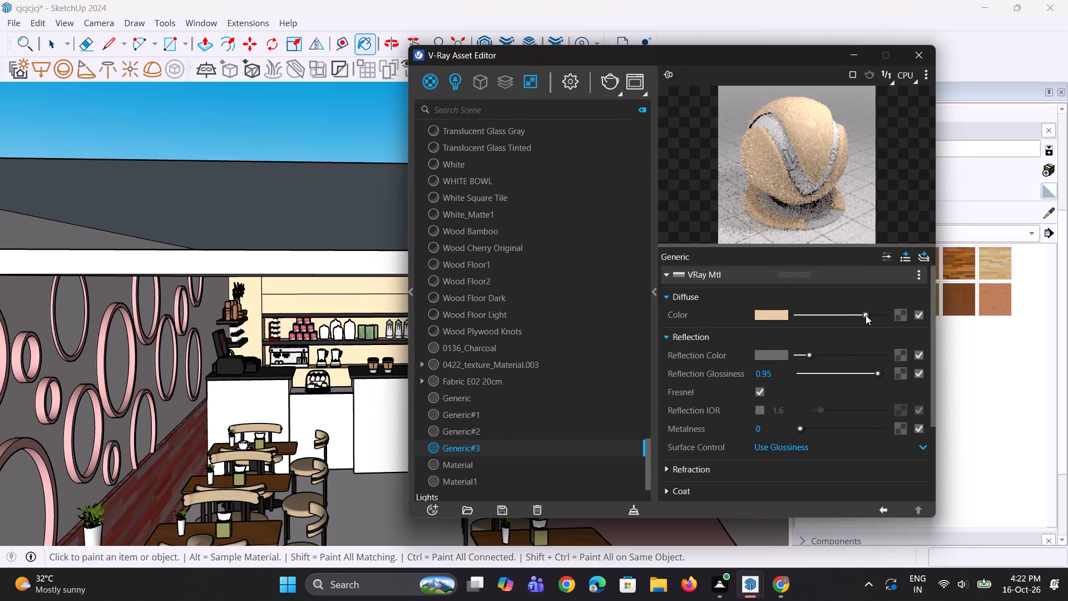
left_click_drag(866, 315, 861, 314)
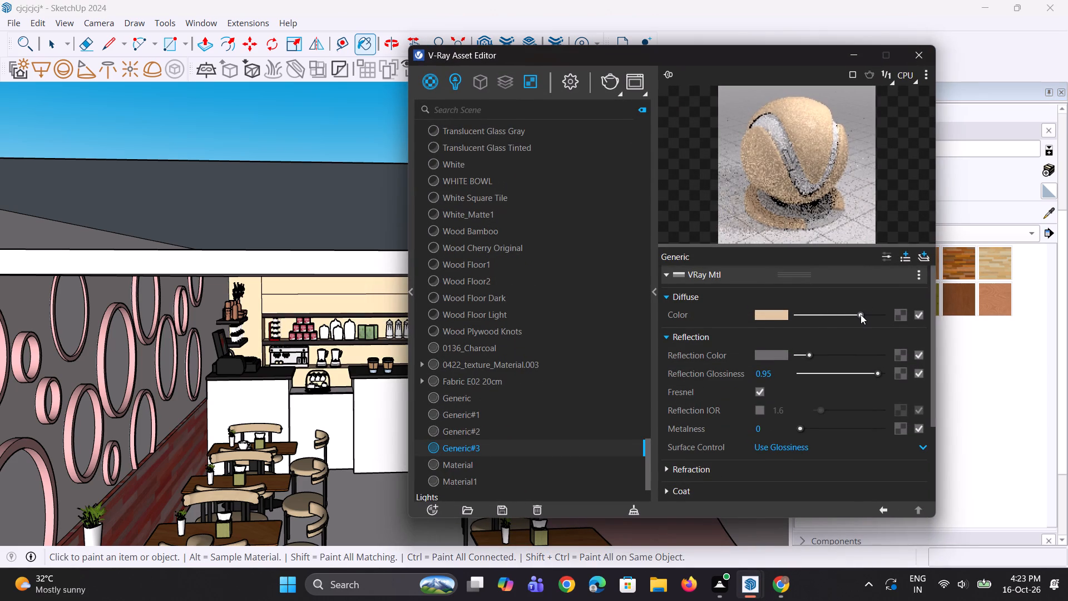
double_click(800, 191)
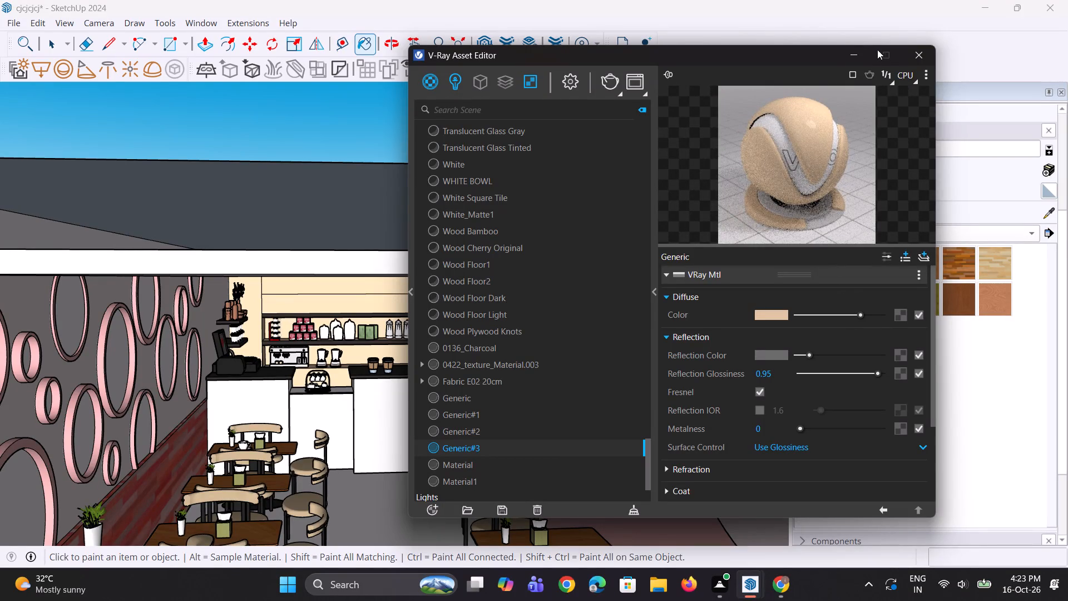
left_click(863, 52)
Paint the café's false ceiling group, including its front edge, with Generic#3.
left_click(821, 164)
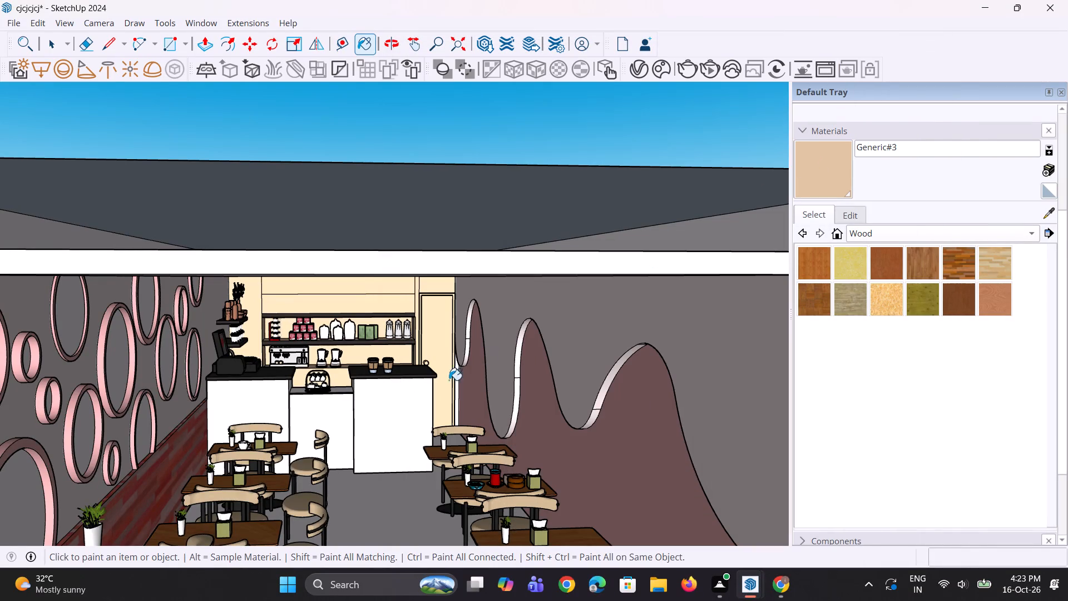
scroll(402, 397, "up", 6)
middle_click_drag(382, 407, 375, 401)
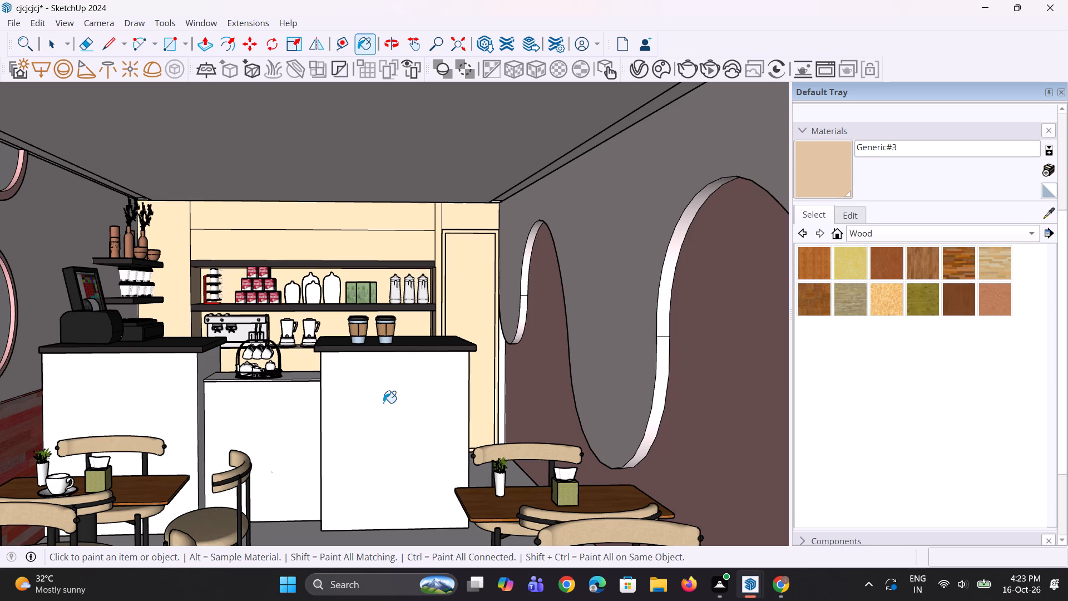
scroll(383, 403, "down", 5)
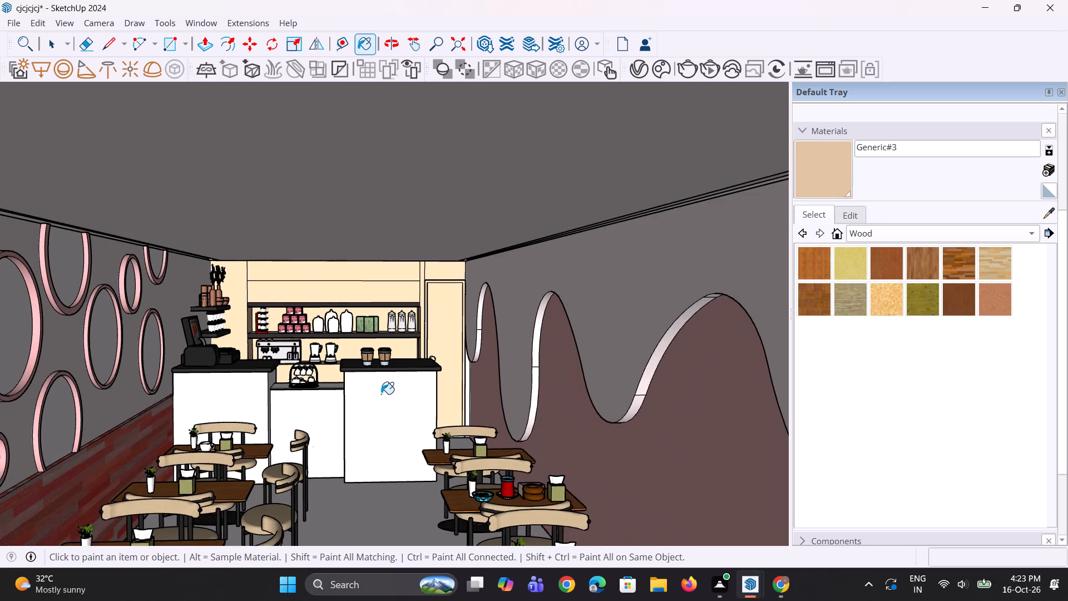
middle_click_drag(379, 388, 373, 360)
left_click(433, 248)
scroll(500, 275, "up", 7)
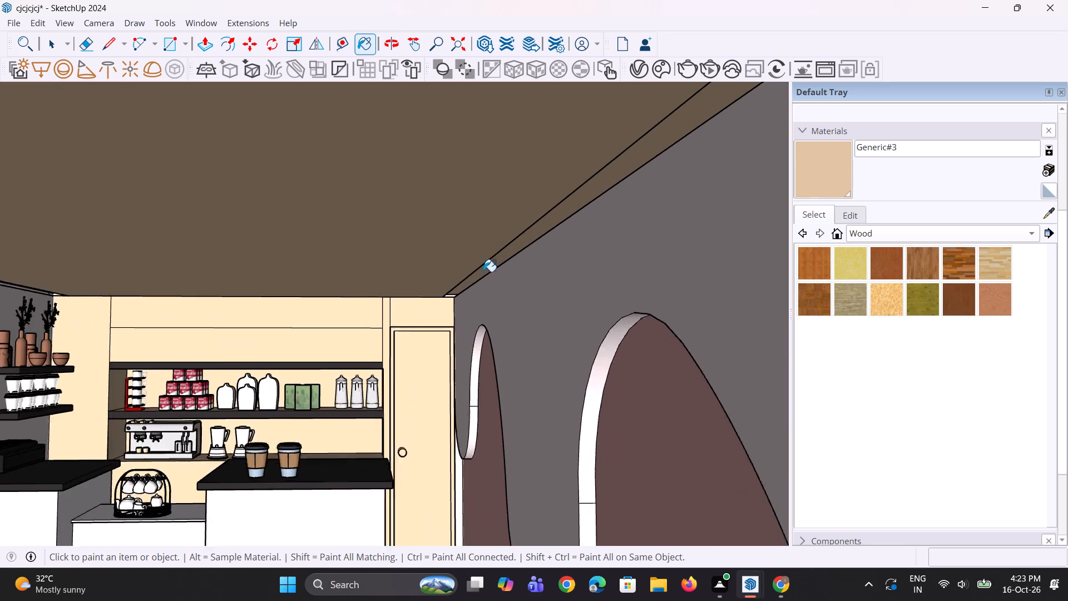
scroll(483, 272, "up", 2)
scroll(440, 303, "down", 11)
scroll(496, 304, "down", 5)
middle_click_drag(371, 288, 380, 272)
scroll(308, 228, "up", 8)
left_click(306, 227)
Inspect the café interior from the open front to check the painted ceiling and back wall.
scroll(314, 221, "up", 5)
scroll(289, 225, "down", 15)
middle_click_drag(458, 284, 446, 319)
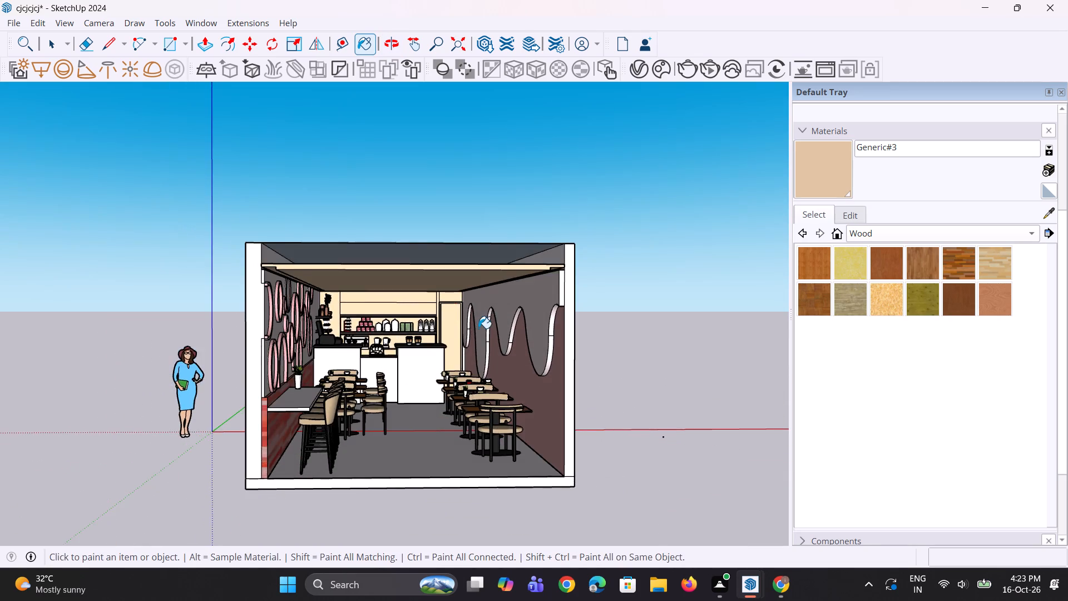
scroll(478, 328, "up", 5)
key("space")
key("space")
key("space")
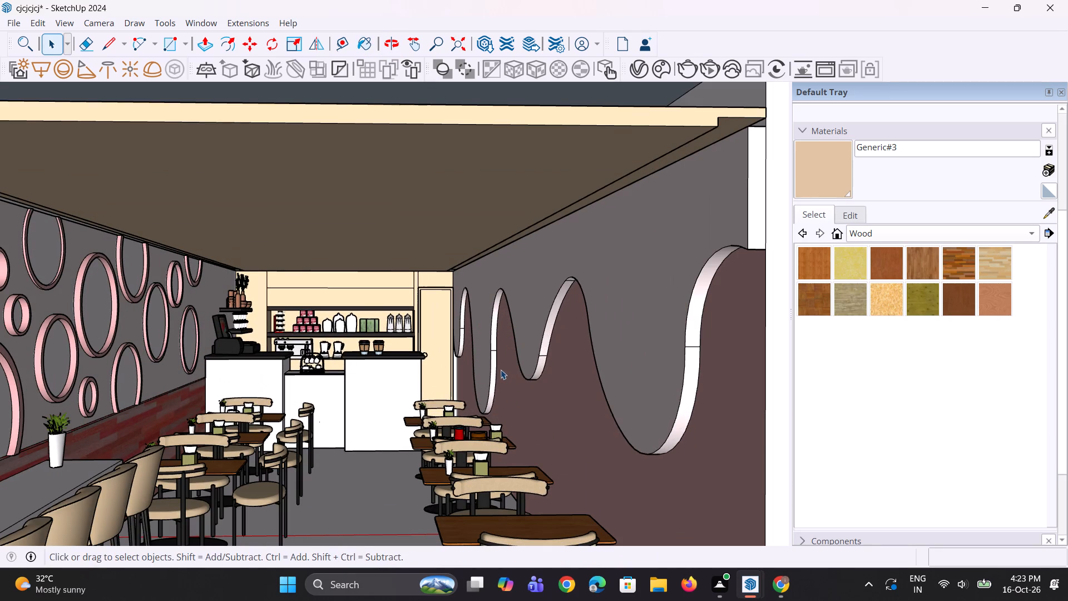
scroll(501, 370, "up", 2)
scroll(432, 395, "up", 2)
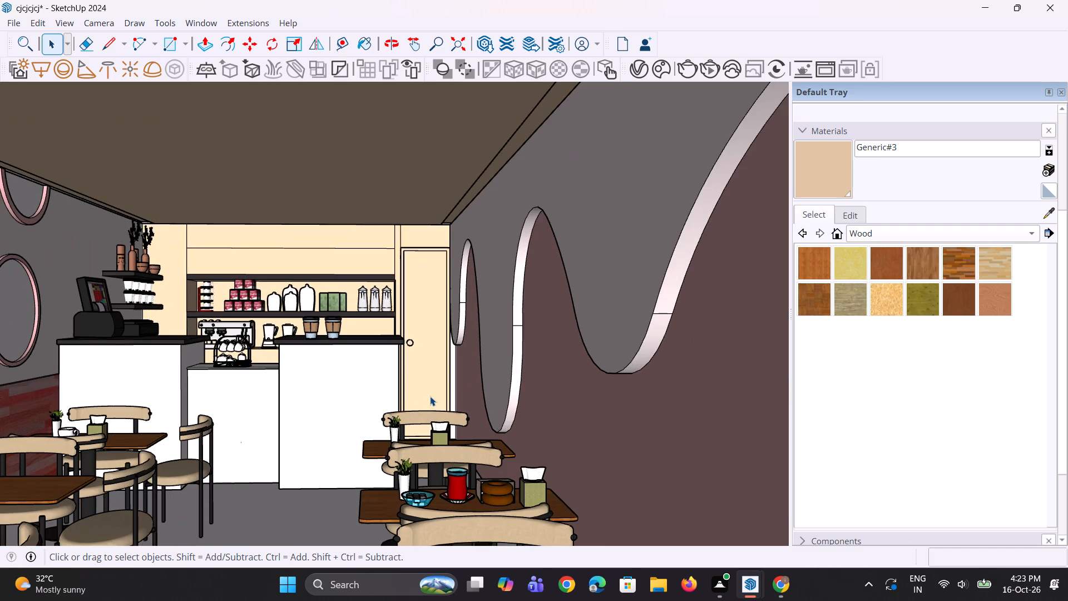
scroll(429, 400, "down", 5)
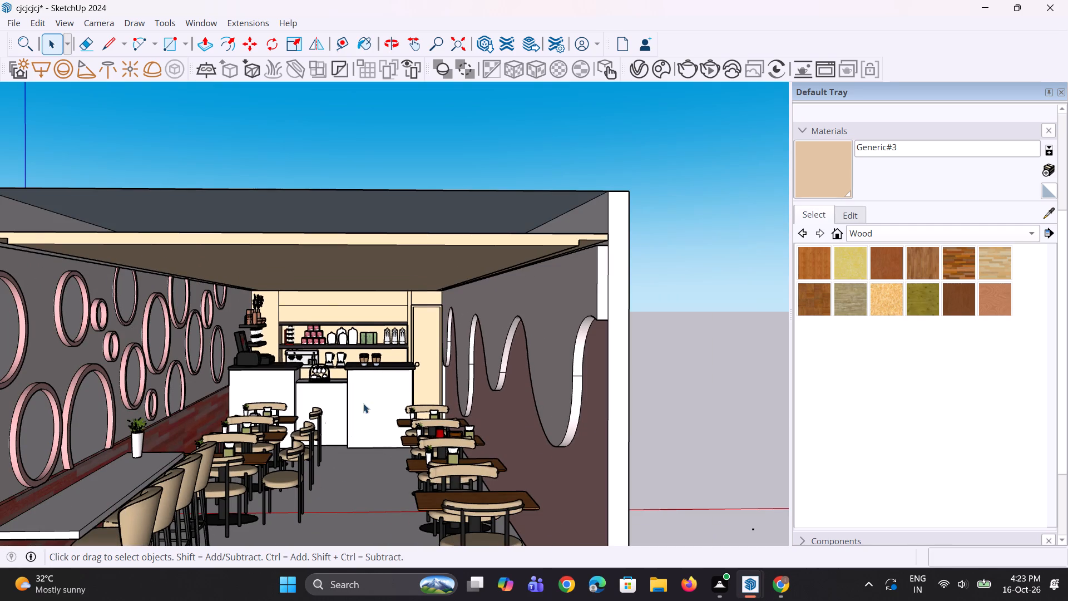
scroll(369, 388, "down", 2)
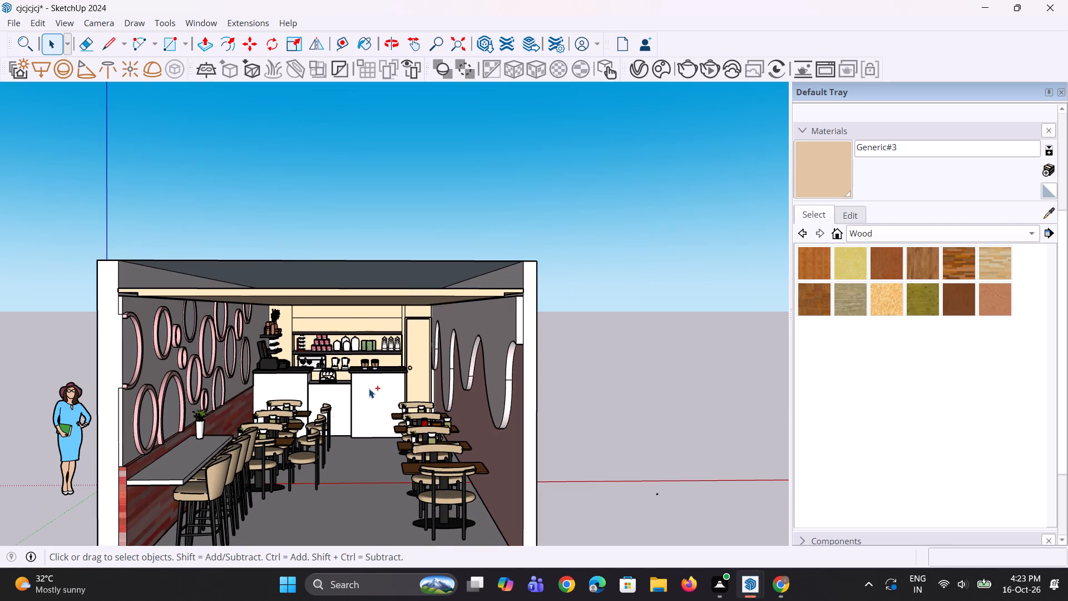
Save the model.
key("ctrl+s")
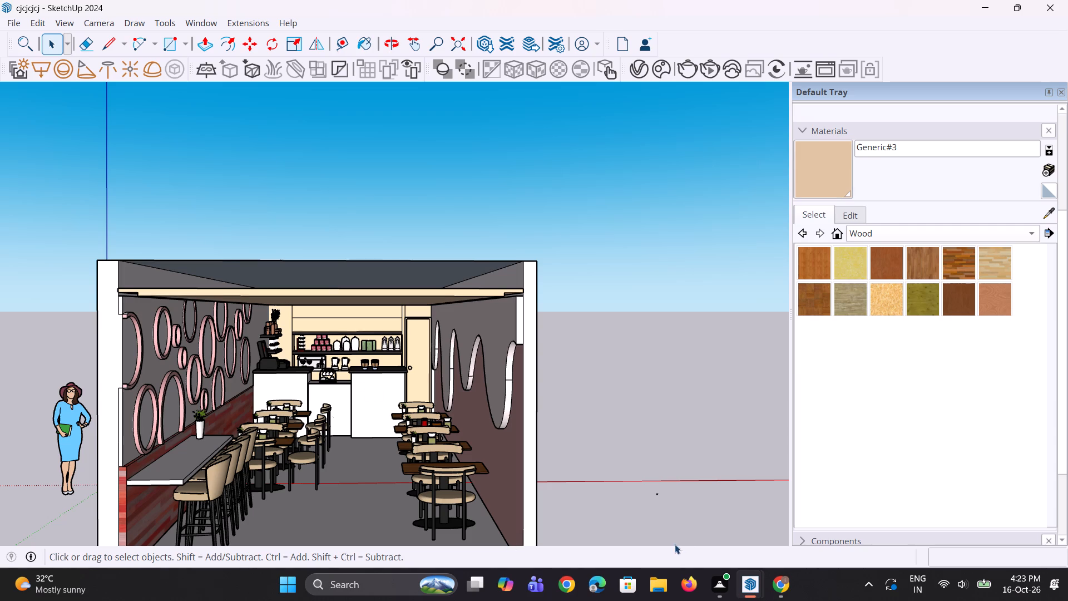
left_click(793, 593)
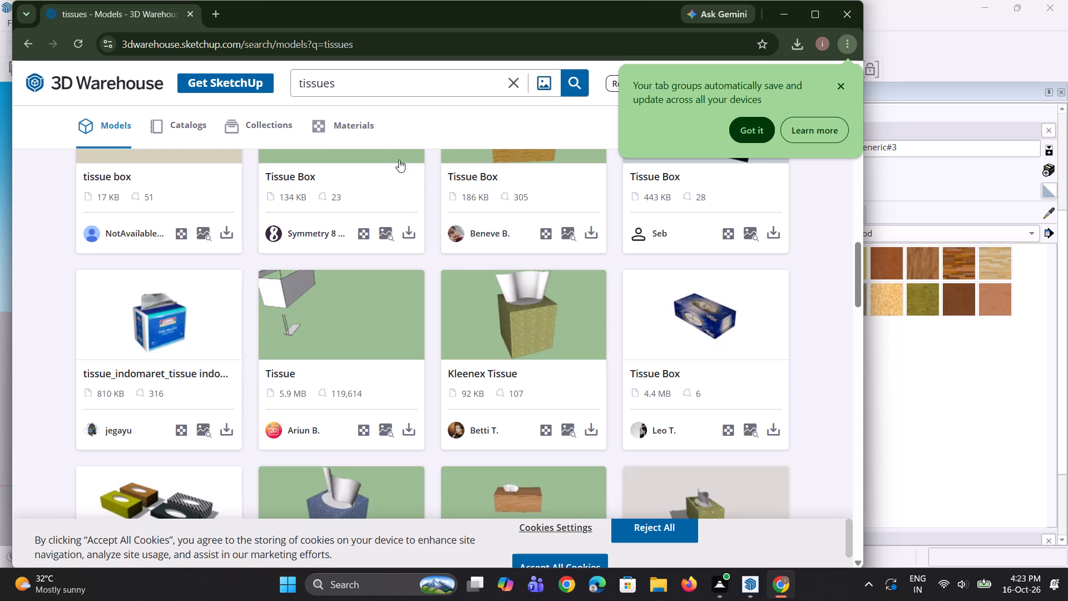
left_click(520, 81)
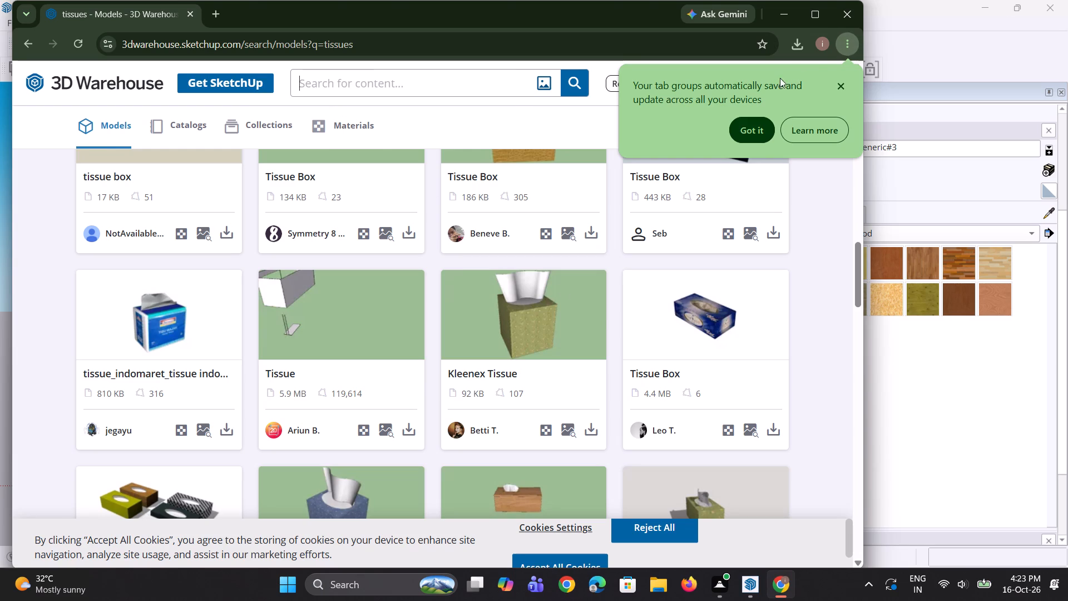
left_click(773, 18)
Import the dome pendant lamp model Untitled (6) from Downloads and place it outside the café beside the human figure.
left_click(14, 24)
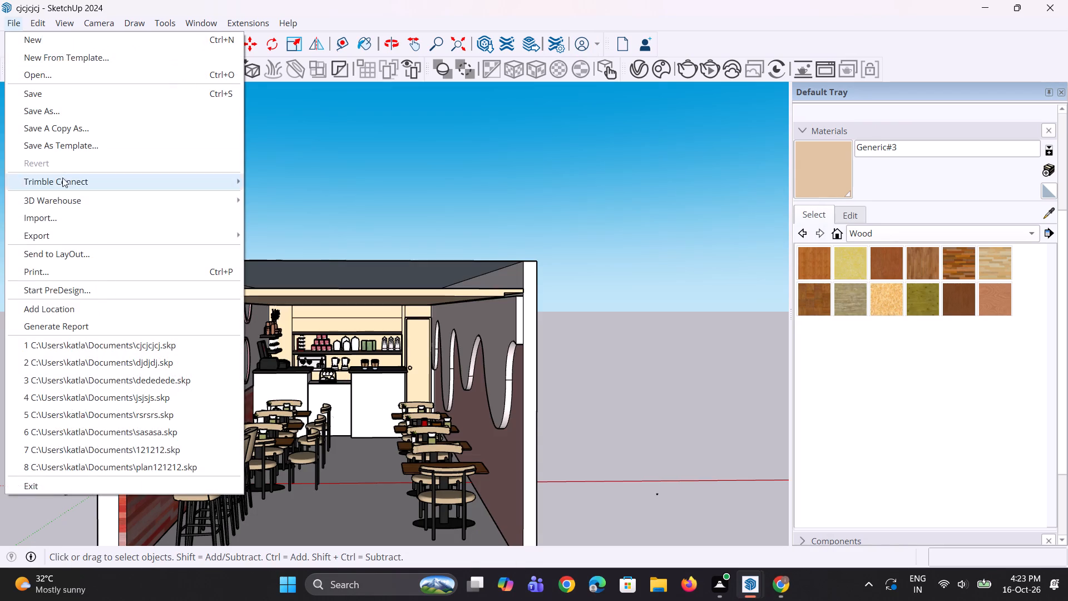
left_click(76, 213)
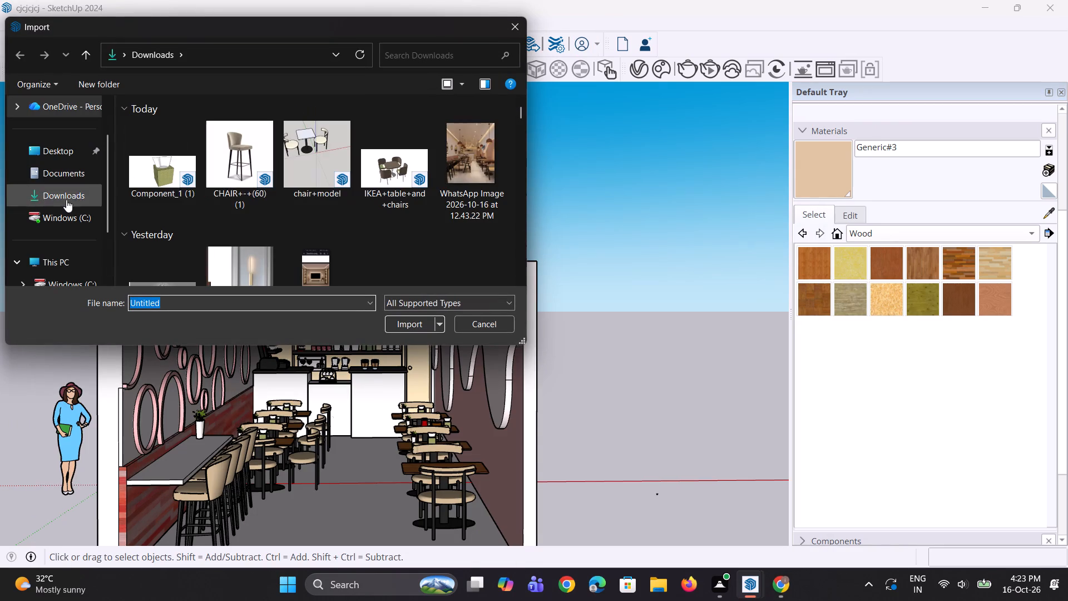
scroll(273, 169, "down", 6)
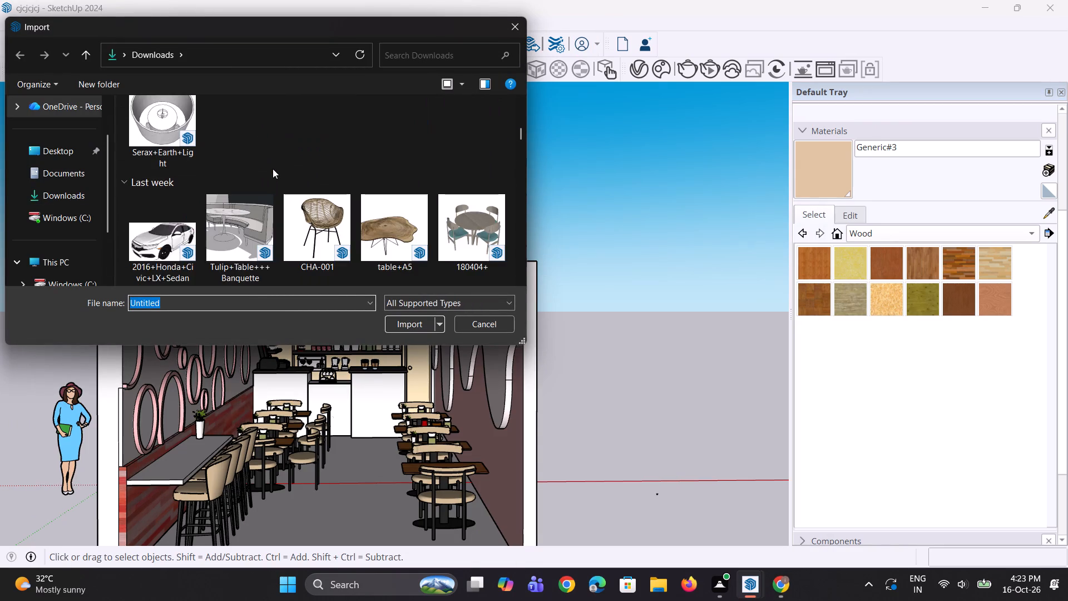
scroll(273, 169, "down", 7)
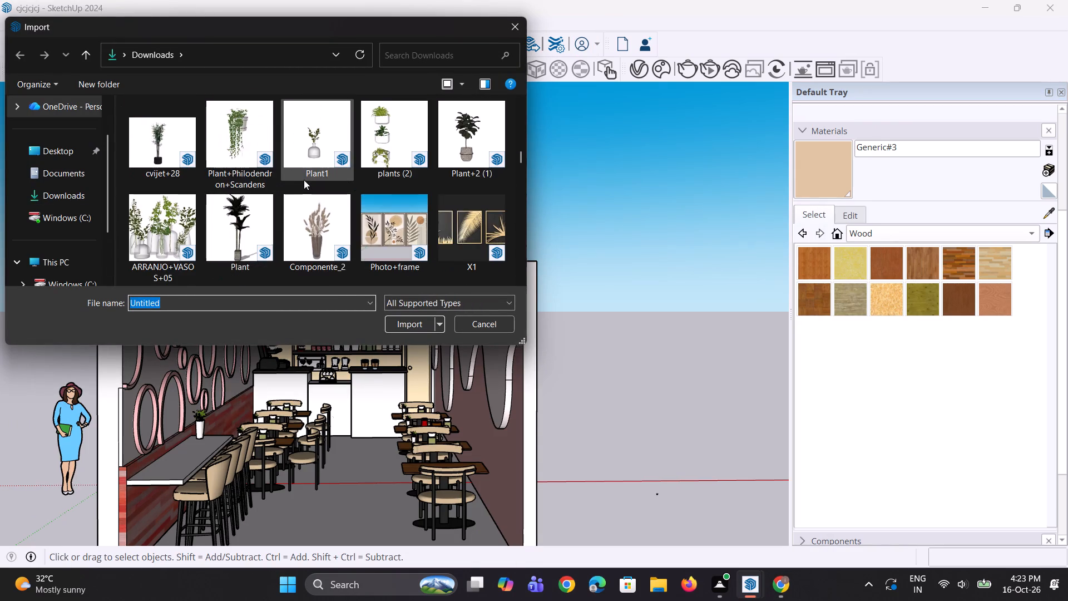
scroll(305, 180, "down", 2)
scroll(353, 180, "down", 2)
scroll(294, 203, "up", 1)
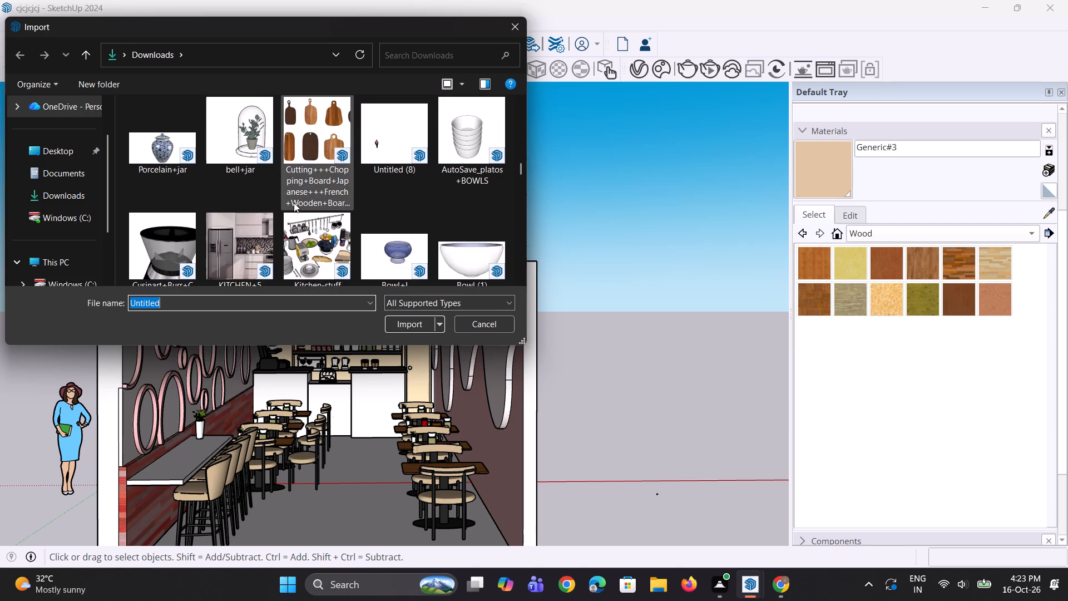
scroll(294, 203, "down", 4)
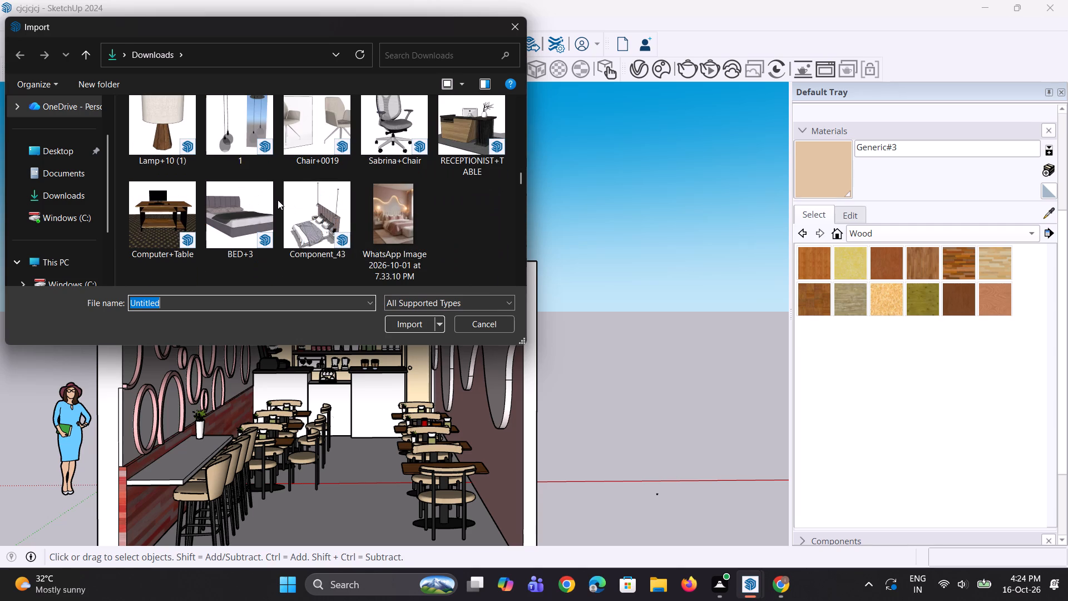
scroll(278, 200, "down", 6)
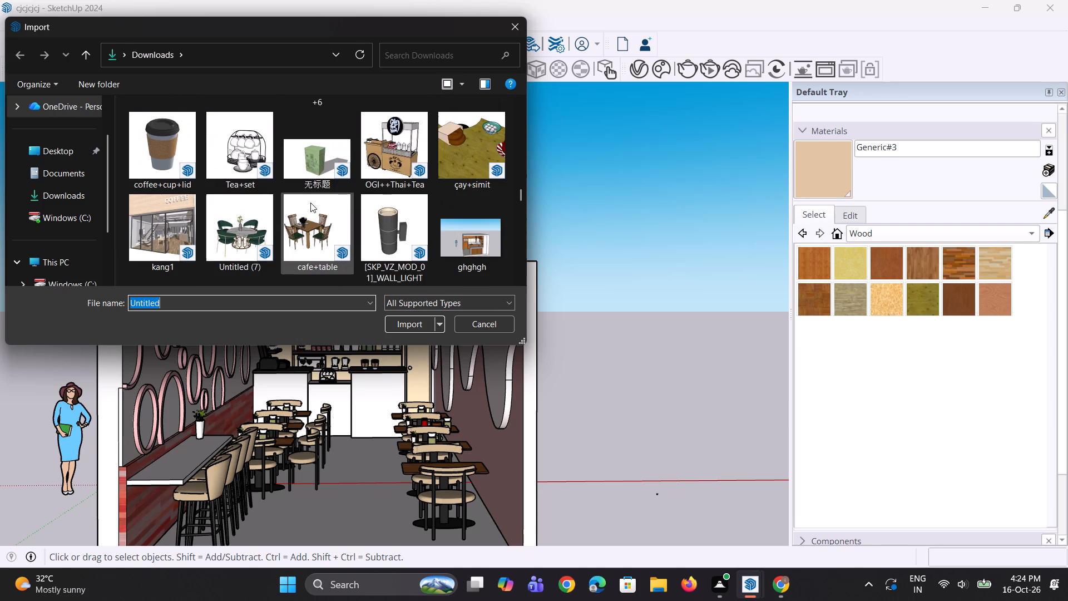
scroll(299, 209, "down", 5)
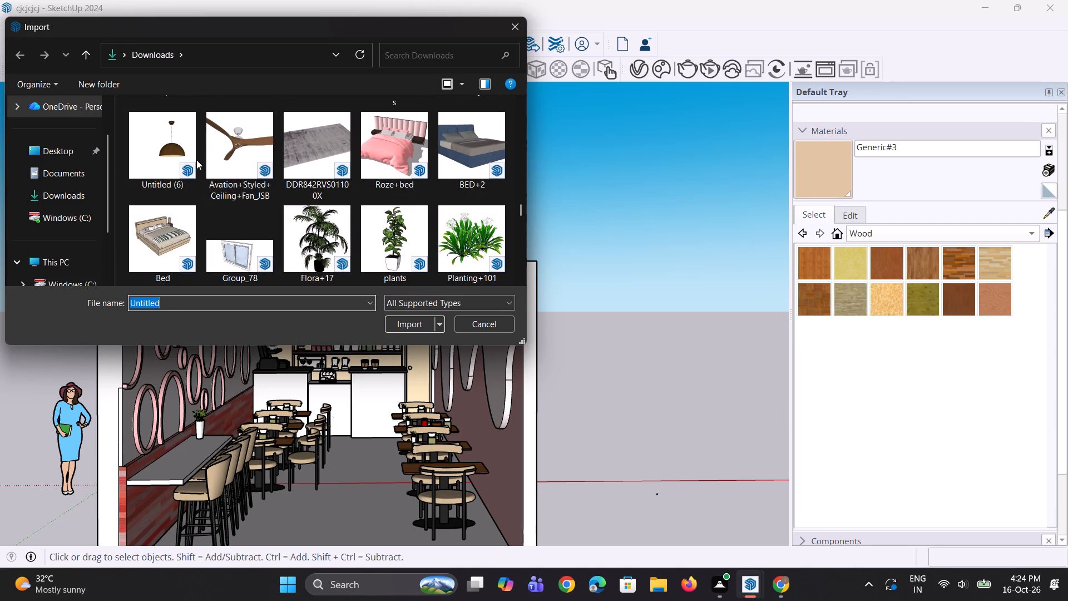
left_click(190, 147)
left_click(398, 319)
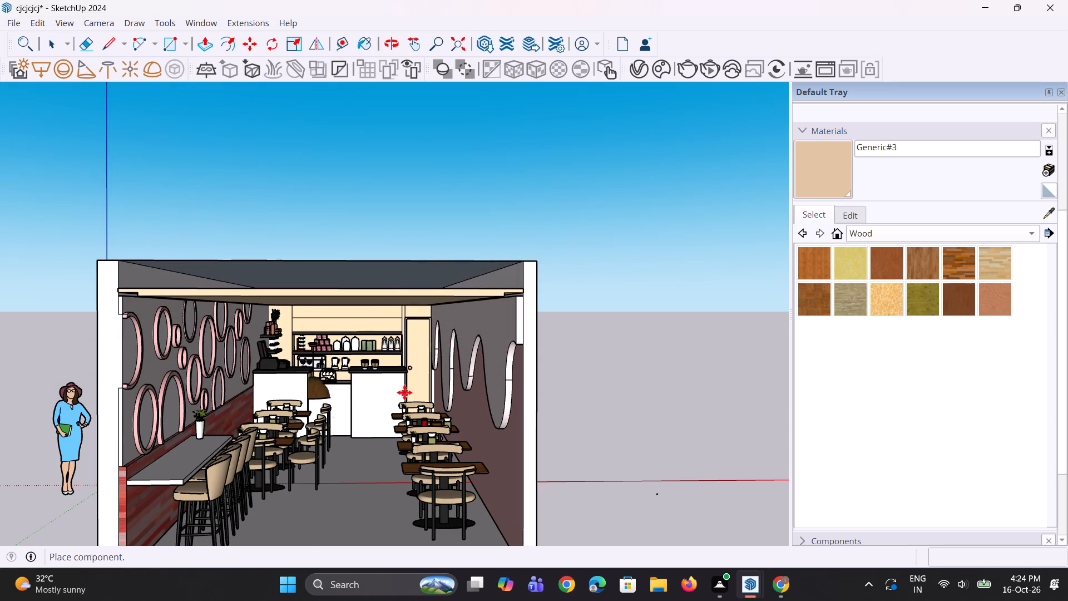
middle_click_drag(273, 457, 264, 413)
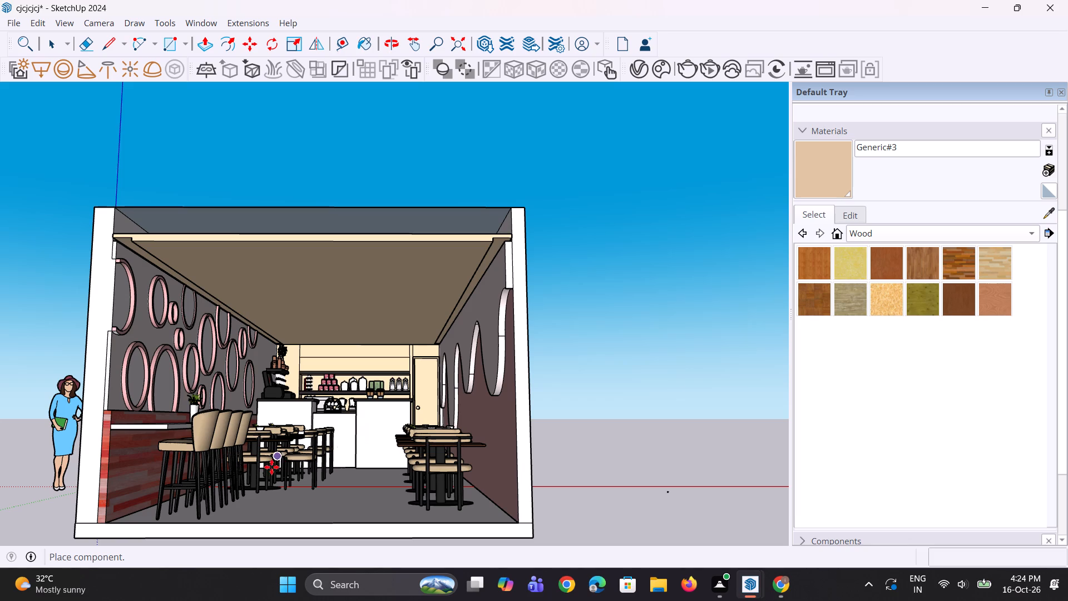
left_click(190, 456)
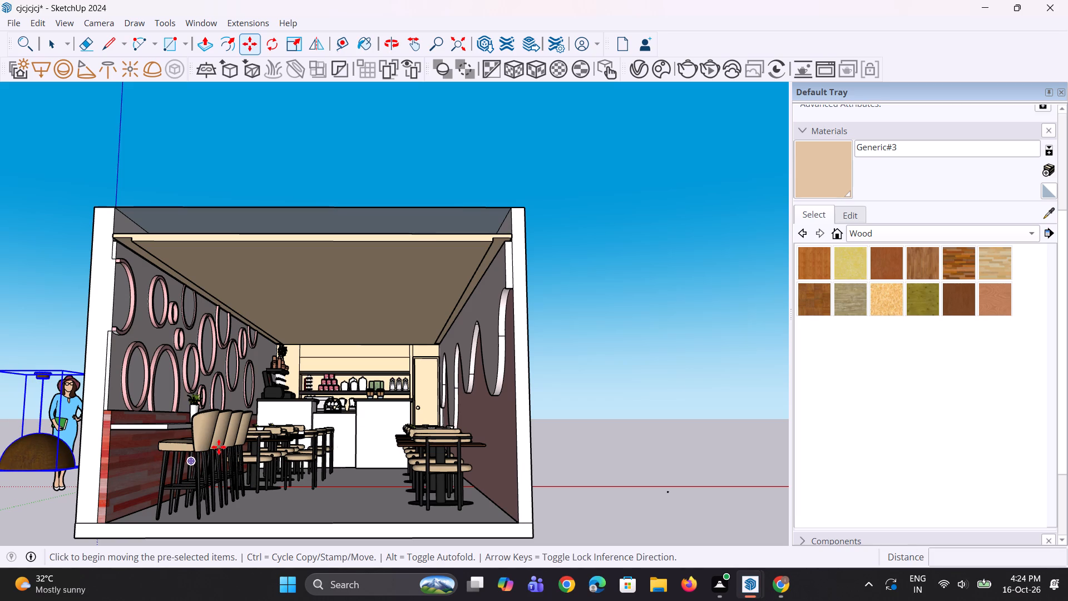
Raise the pendant lamp about 5' 4" and move it about 8' 8" into the café, just under the ceiling by the circle-decorated wall.
scroll(219, 447, "down", 2)
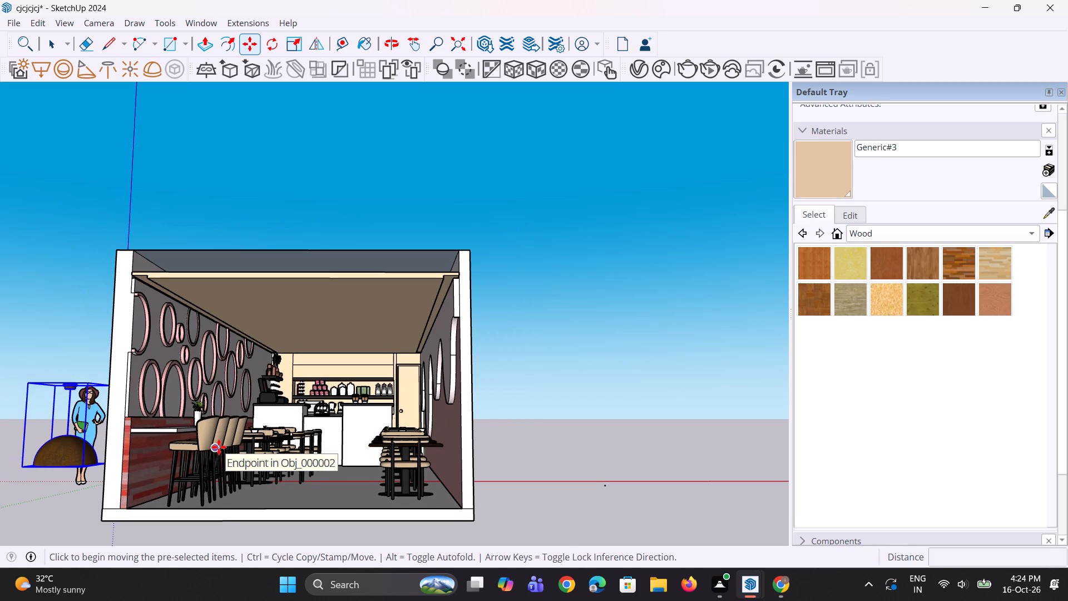
scroll(219, 447, "down", 3)
middle_click_drag(185, 455, 191, 485)
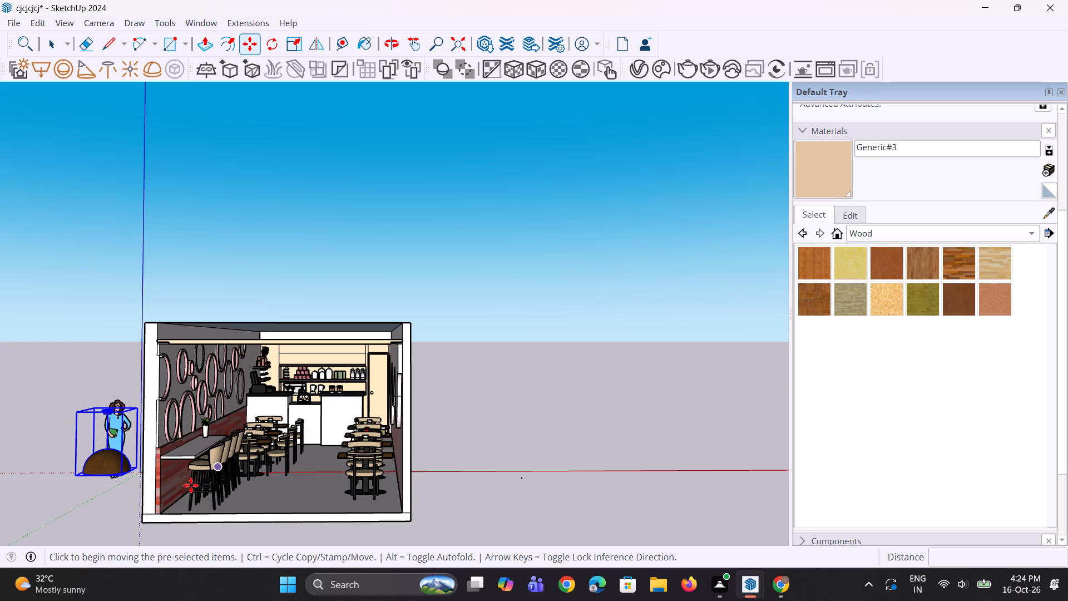
scroll(152, 450, "up", 2)
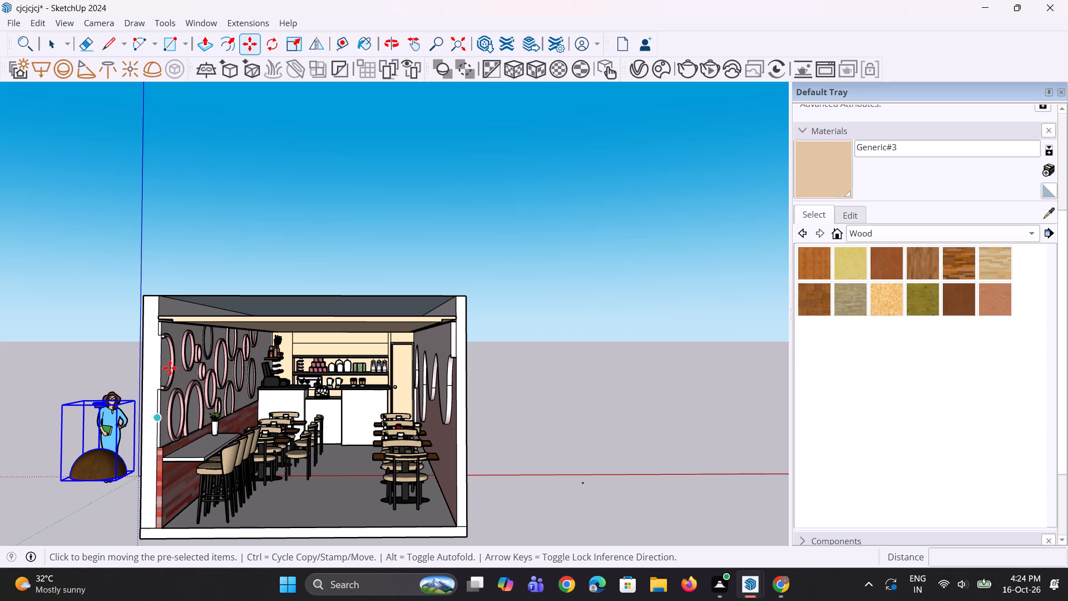
scroll(88, 431, "up", 2)
scroll(123, 398, "up", 2)
left_click(154, 395)
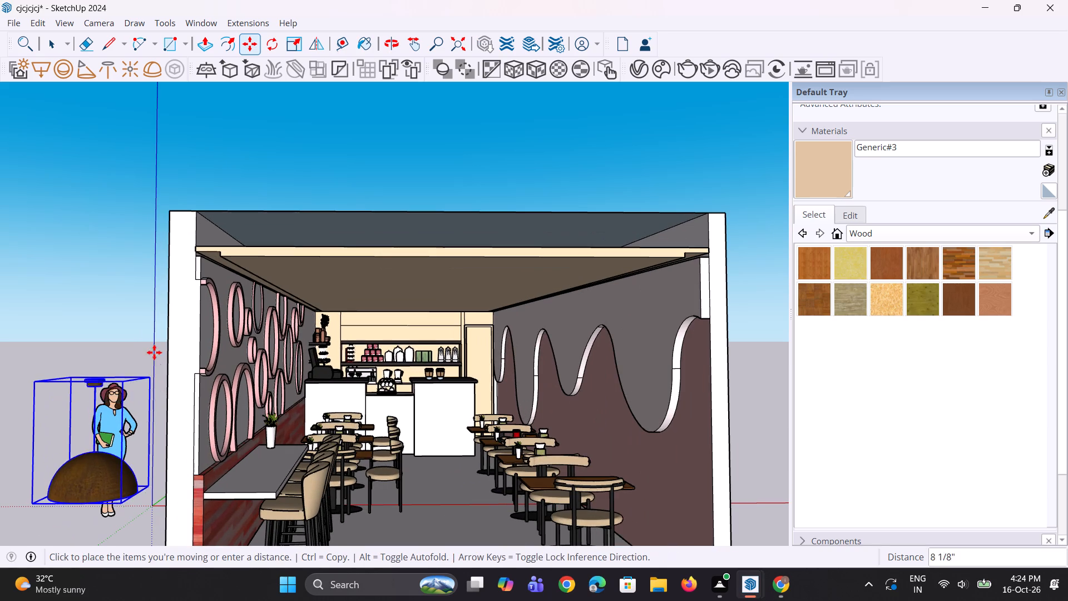
left_click(150, 257)
left_click(150, 255)
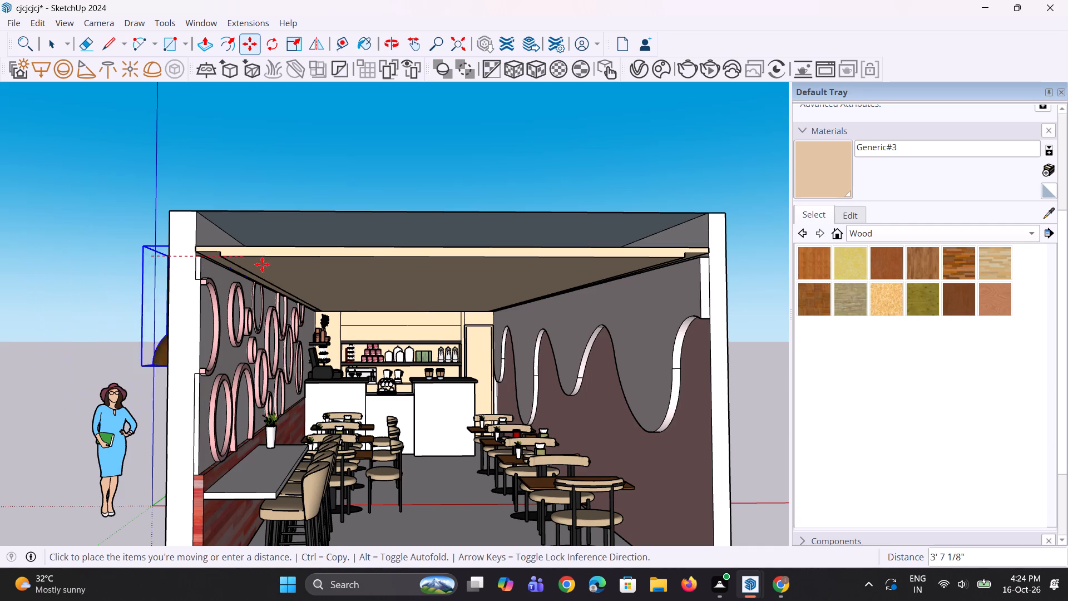
left_click(345, 268)
Scale the pendant lamp down uniformly to about 0.48, keeping its top corner at the ceiling fixed.
middle_click_drag(300, 298, 168, 299)
scroll(109, 304, "up", 3)
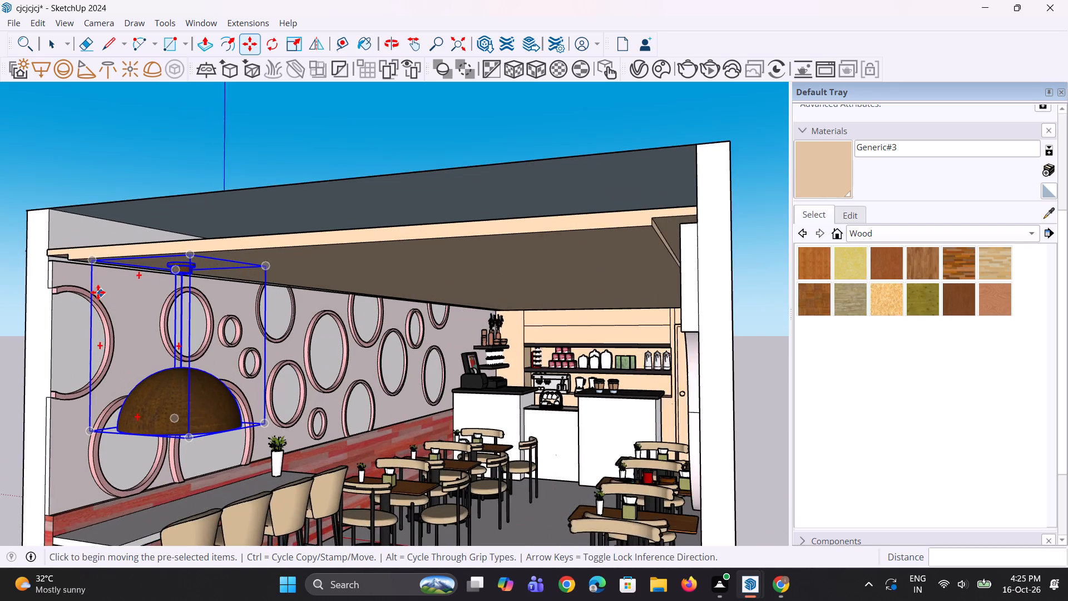
scroll(98, 292, "up", 1)
key("s")
left_click(284, 442)
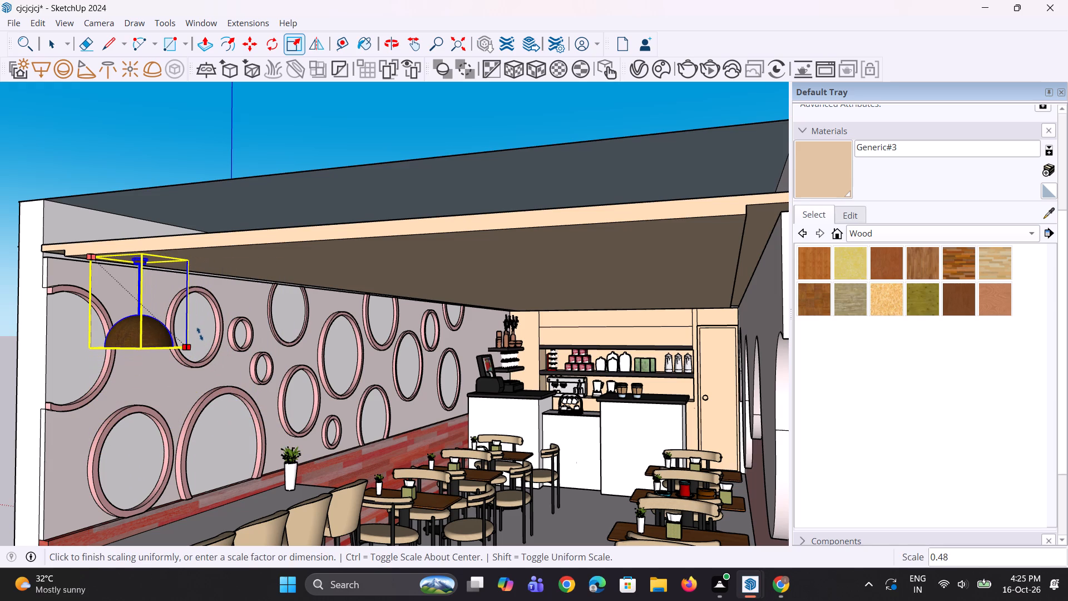
left_click(200, 333)
Examine the scaled pendant lamp's size and position relative to the ceiling, circle-decorated wall and bar counter.
middle_click_drag(231, 393, 217, 387)
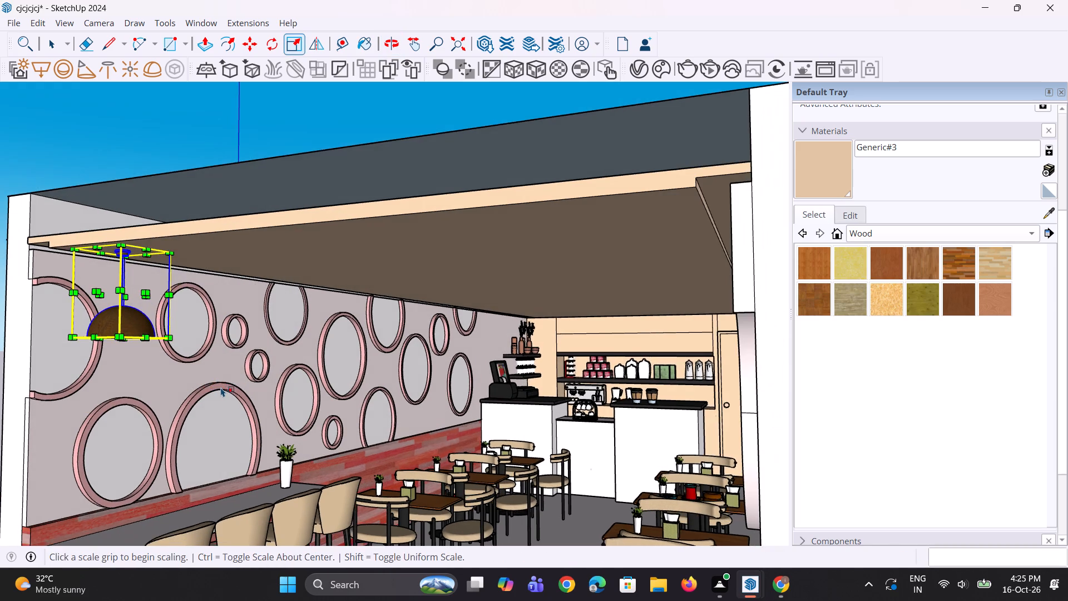
scroll(221, 387, "down", 7)
scroll(162, 337, "up", 8)
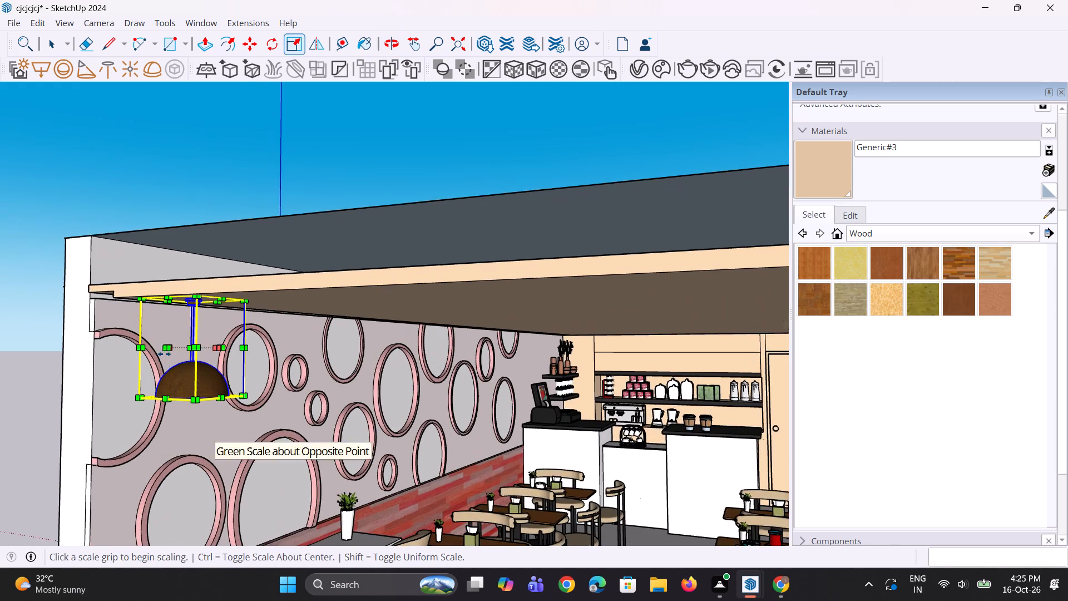
scroll(165, 359, "up", 1)
scroll(168, 361, "down", 3)
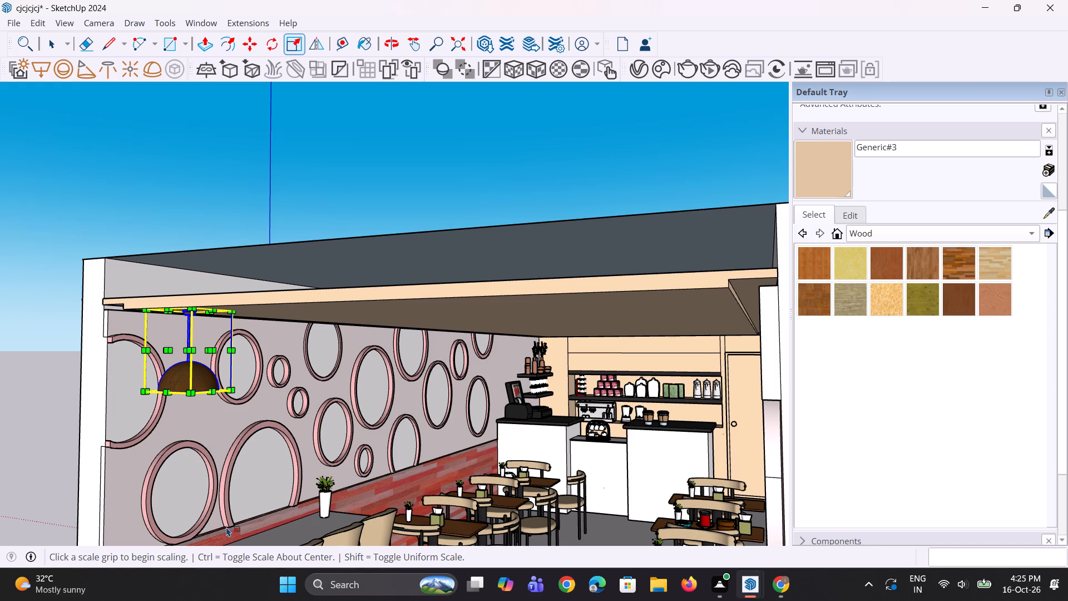
scroll(214, 484, "up", 1)
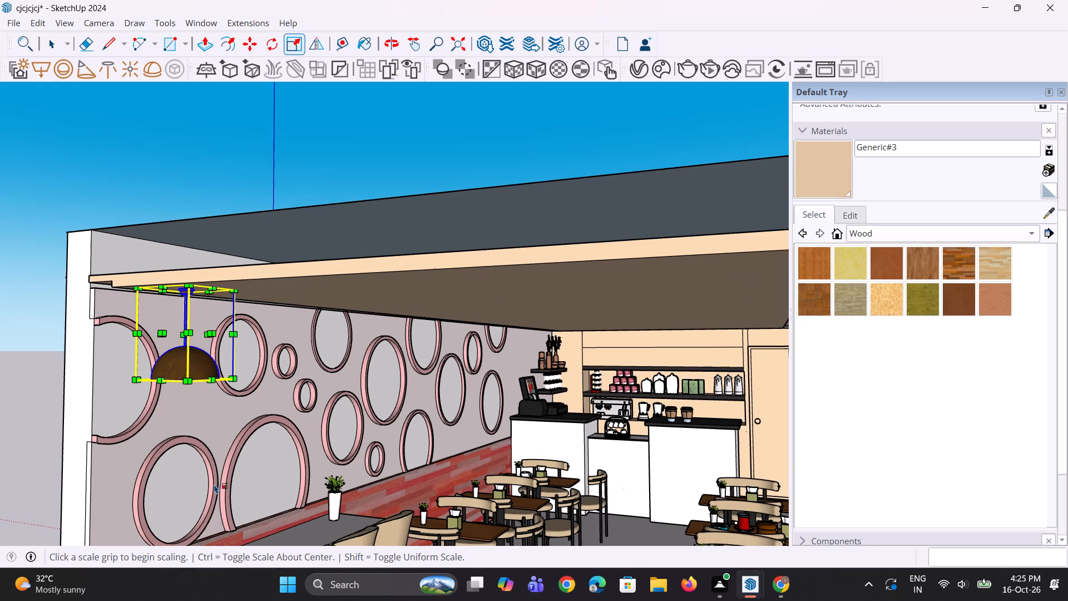
scroll(198, 445, "up", 2)
scroll(190, 398, "down", 4)
middle_click_drag(194, 402, 231, 398)
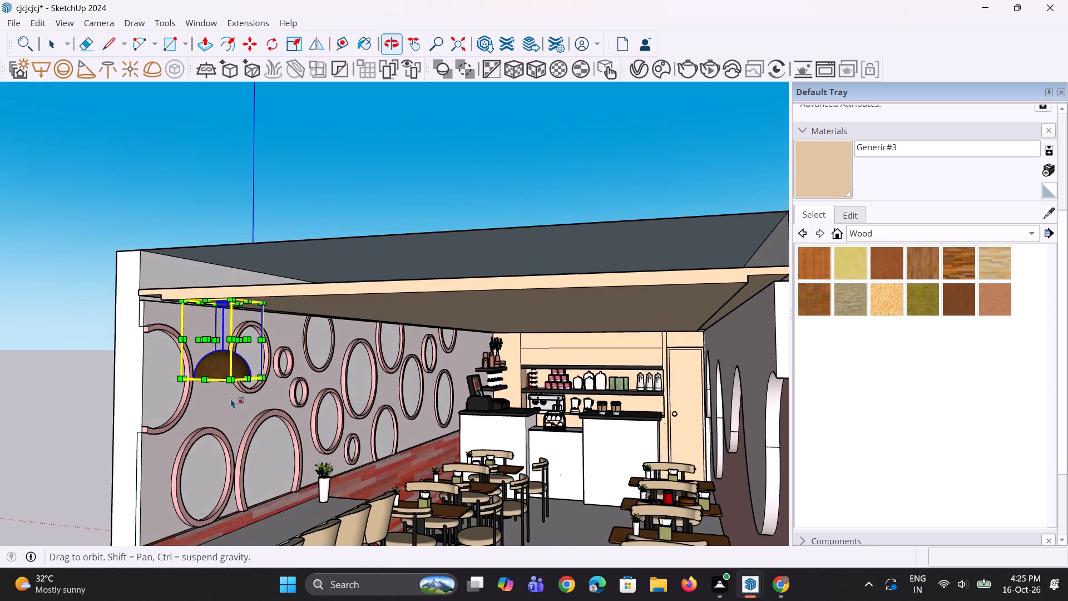
Stretch the dome pendant lamp downward to a vertical scale of about 1.58, keeping its top at the ceiling.
middle_click_drag(231, 398, 230, 400)
scroll(207, 290, "up", 5)
key("s")
scroll(231, 319, "up", 2)
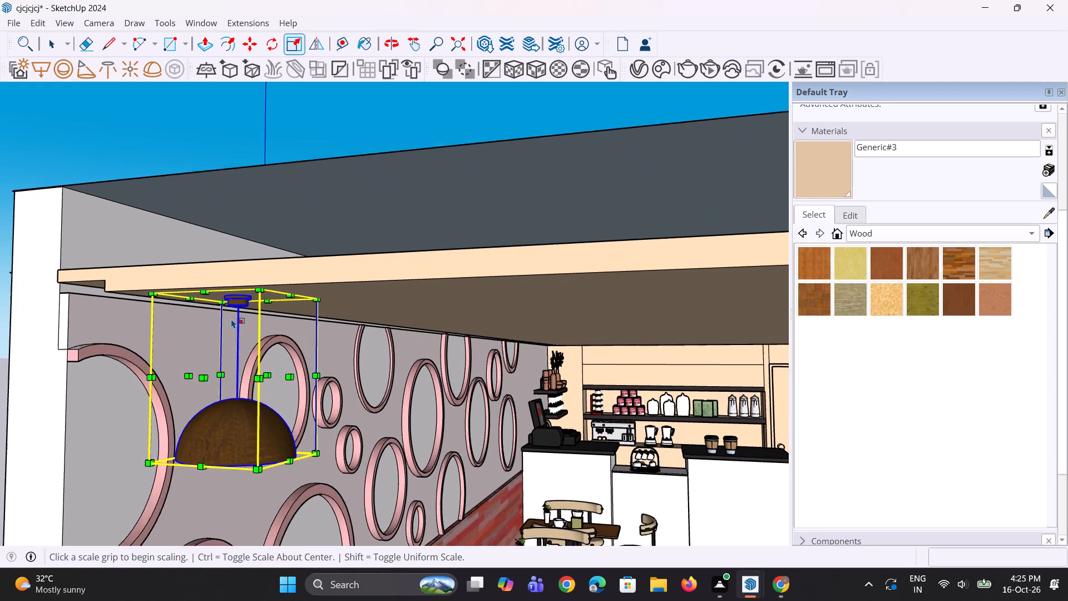
scroll(231, 319, "up", 1)
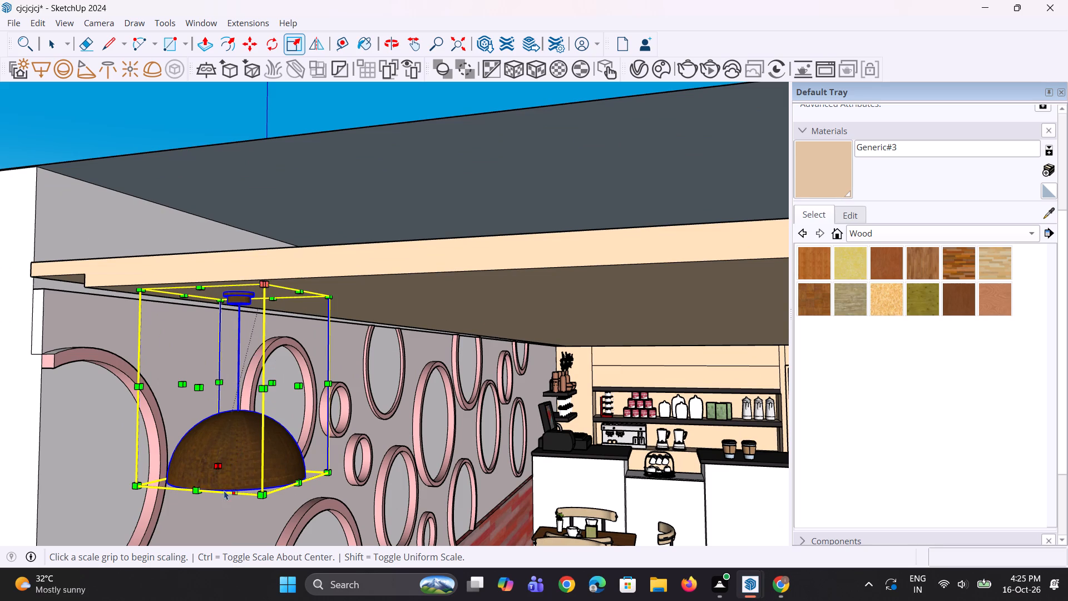
middle_click_drag(233, 493, 245, 454)
left_click(260, 395)
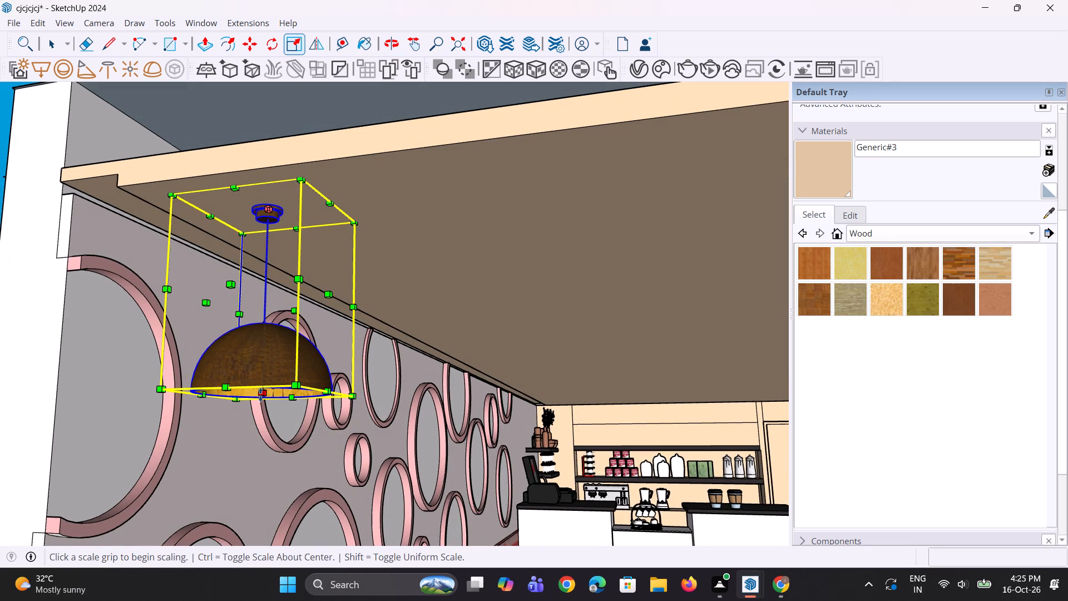
left_click(239, 508)
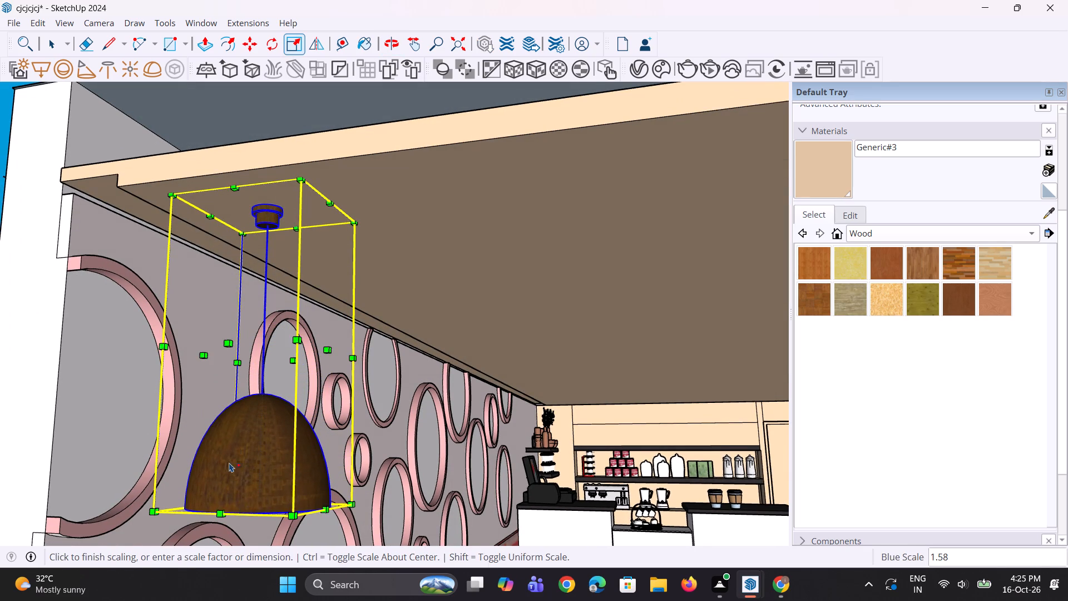
scroll(224, 412, "down", 4)
middle_click_drag(315, 402, 289, 425)
key("space")
key("space")
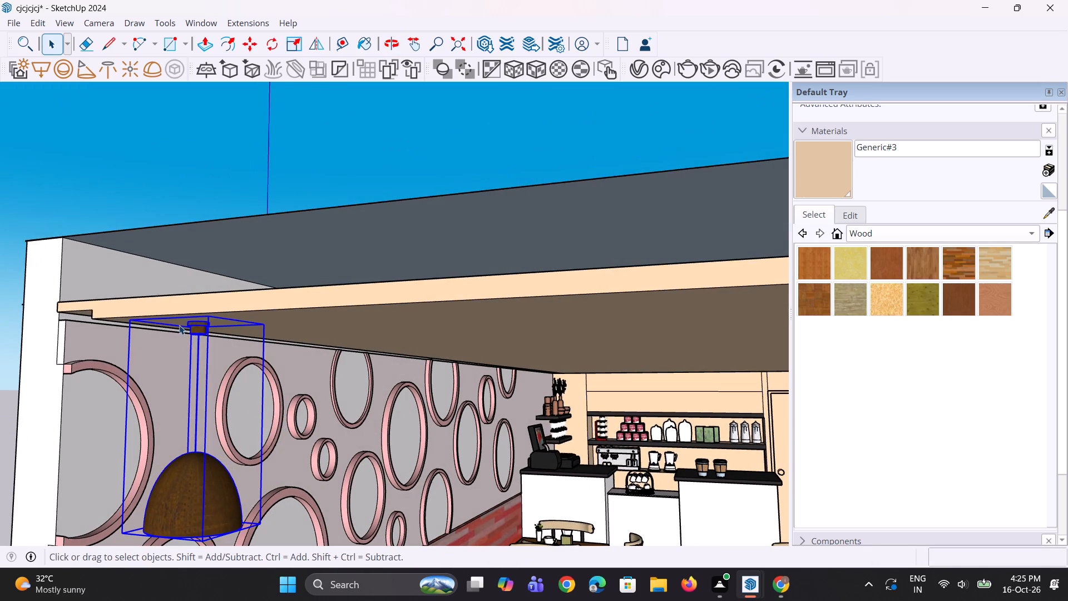
left_click(162, 213)
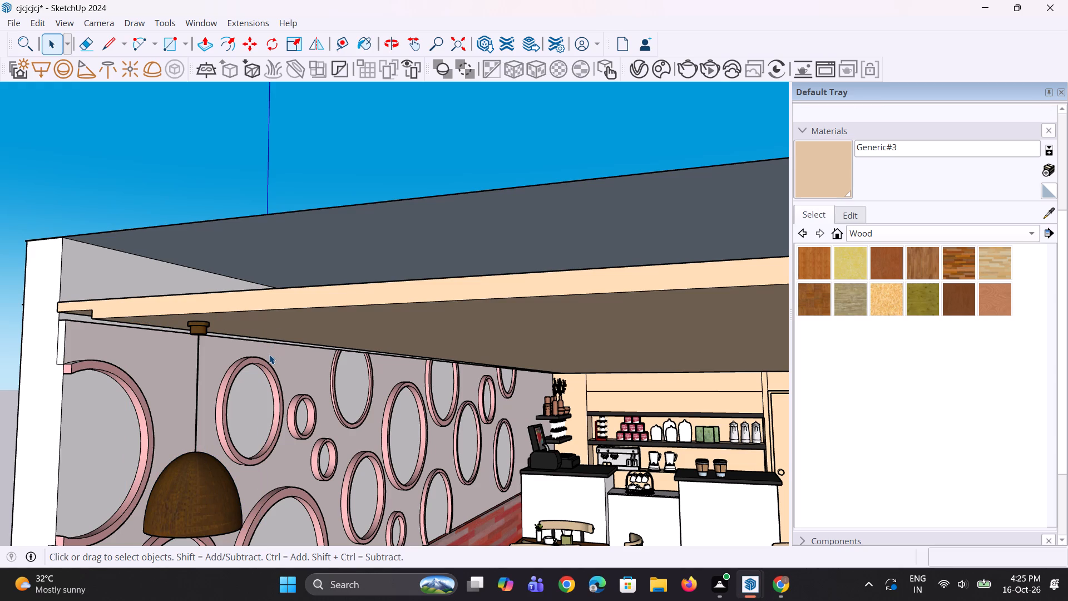
Examine the stretched pendant lamp's proportions and hanging height against the ceiling and the circle-decorated wall.
scroll(280, 341, "down", 4)
scroll(240, 436, "up", 3)
left_click(240, 436)
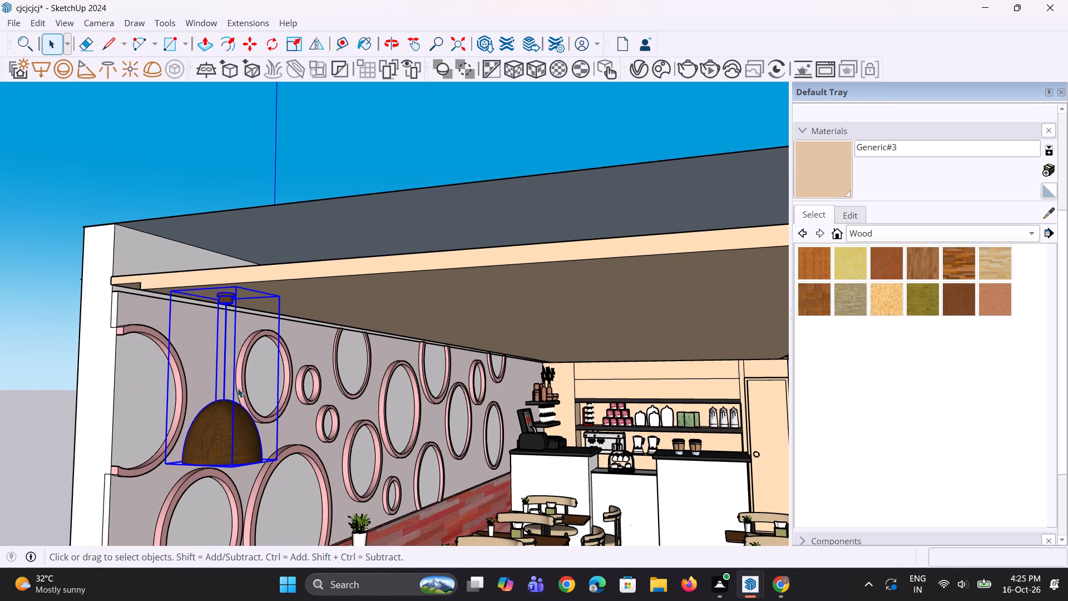
left_click(270, 166)
middle_click_drag(123, 528, 186, 490)
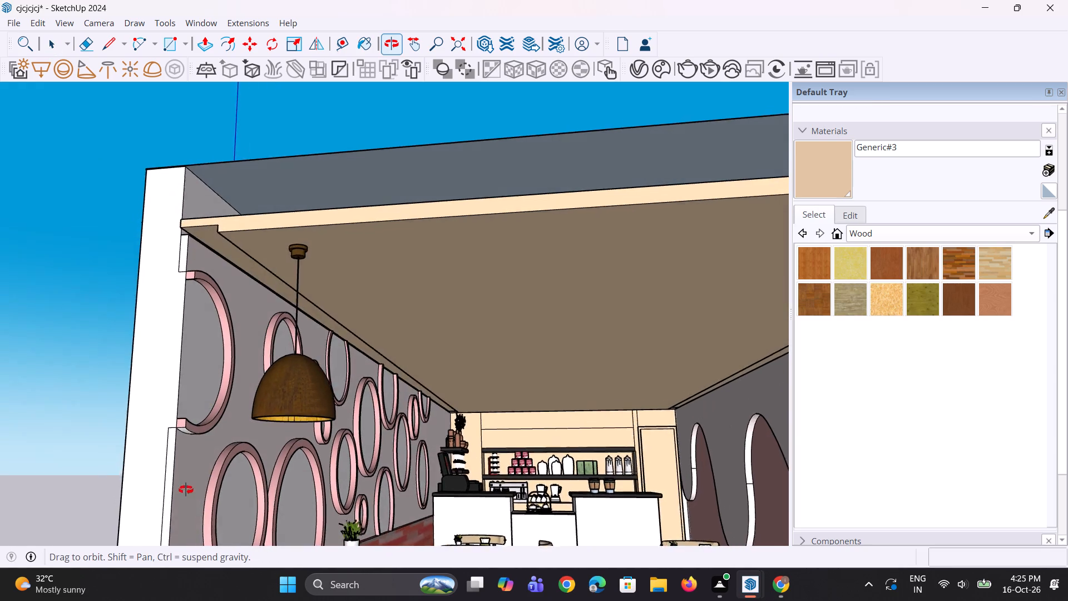
middle_click_drag(186, 490, 189, 484)
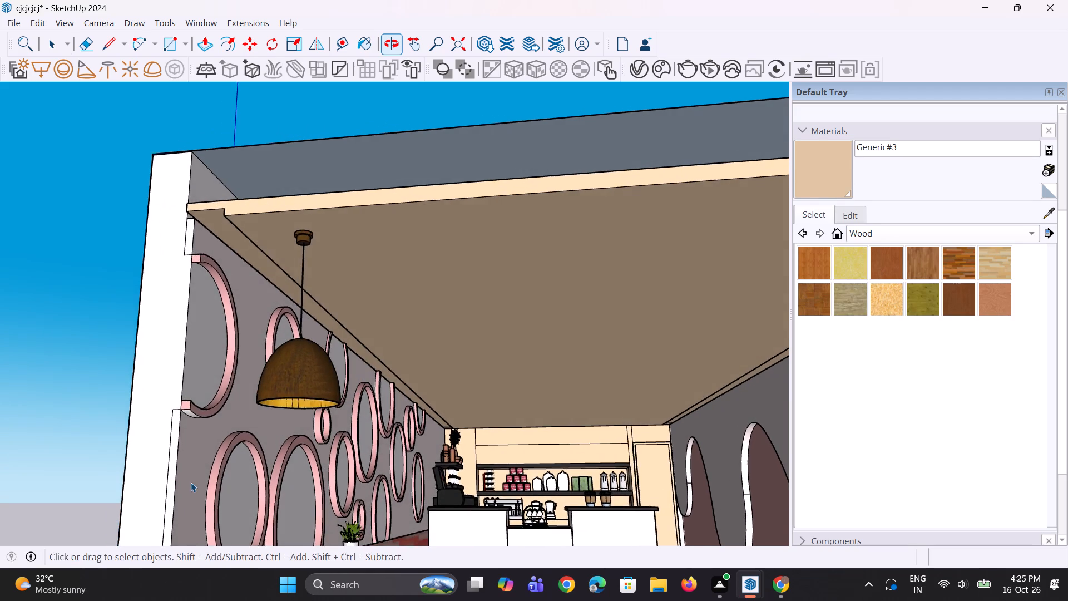
scroll(194, 479, "down", 4)
middle_click_drag(266, 479, 170, 475)
scroll(176, 397, "up", 3)
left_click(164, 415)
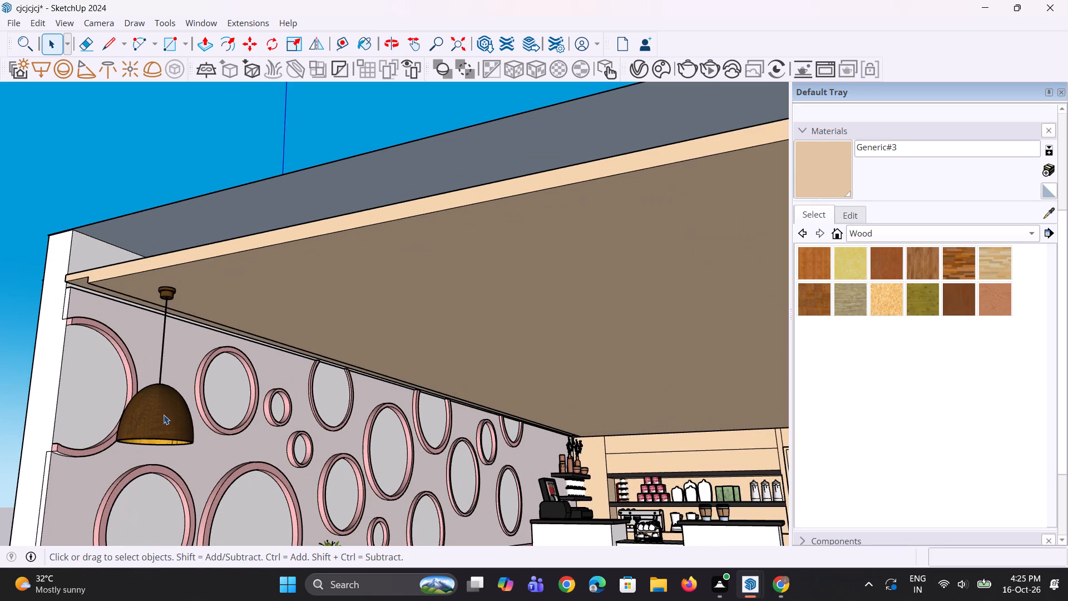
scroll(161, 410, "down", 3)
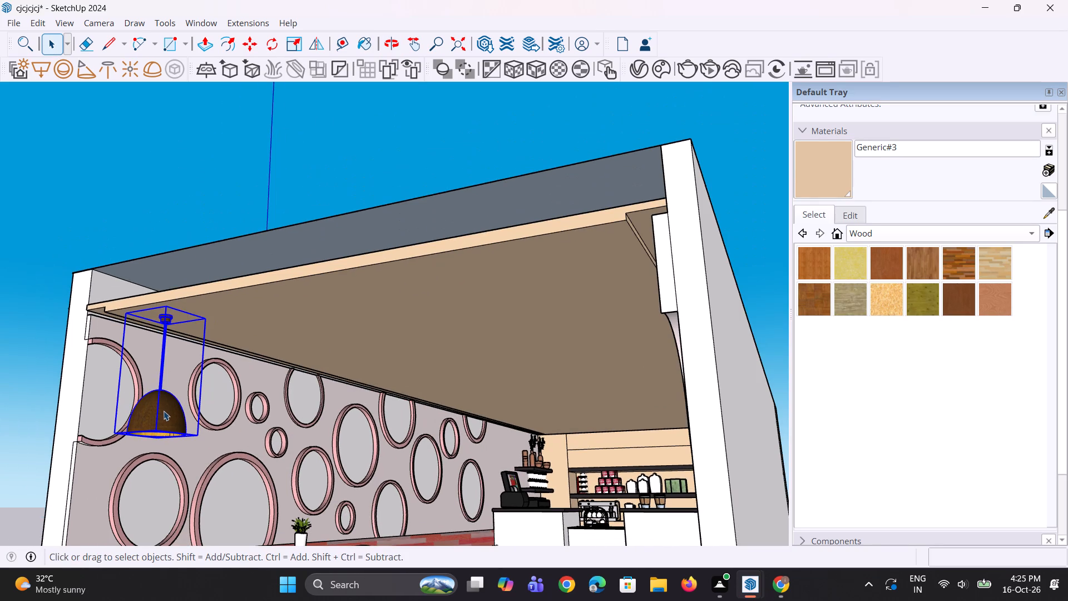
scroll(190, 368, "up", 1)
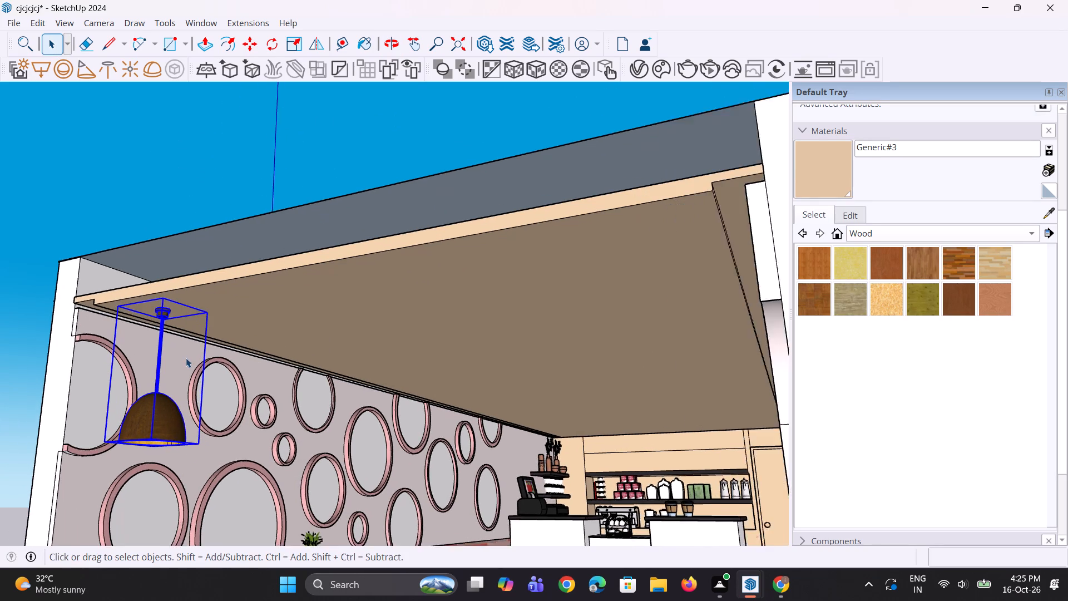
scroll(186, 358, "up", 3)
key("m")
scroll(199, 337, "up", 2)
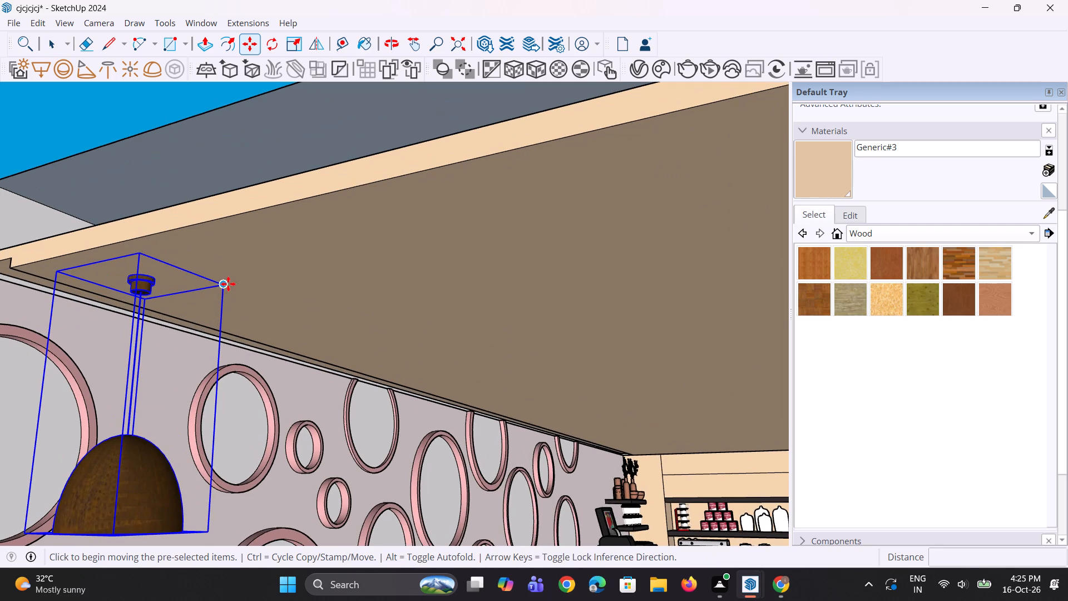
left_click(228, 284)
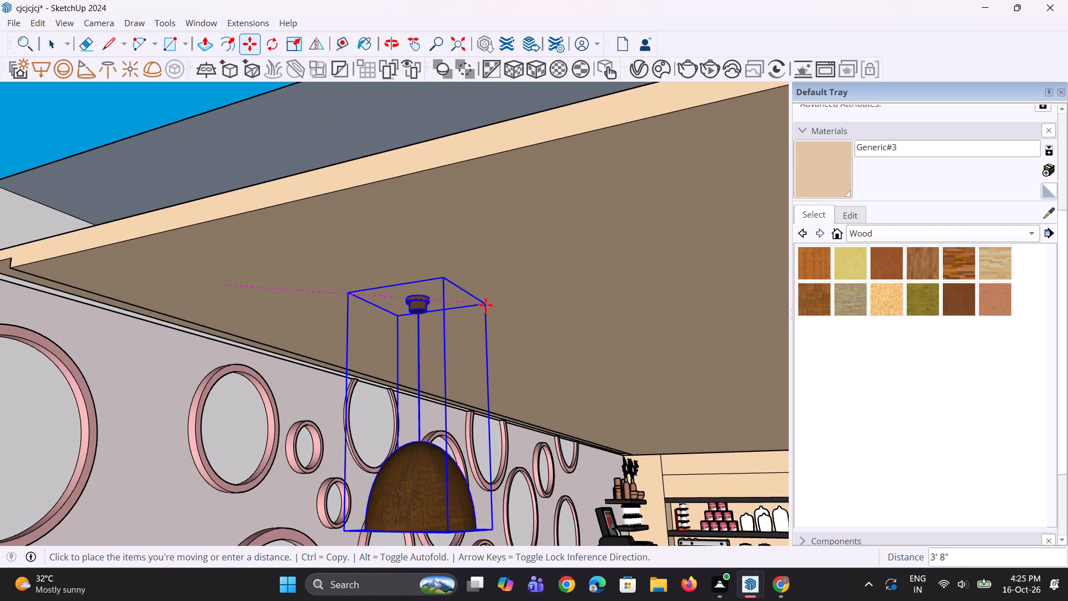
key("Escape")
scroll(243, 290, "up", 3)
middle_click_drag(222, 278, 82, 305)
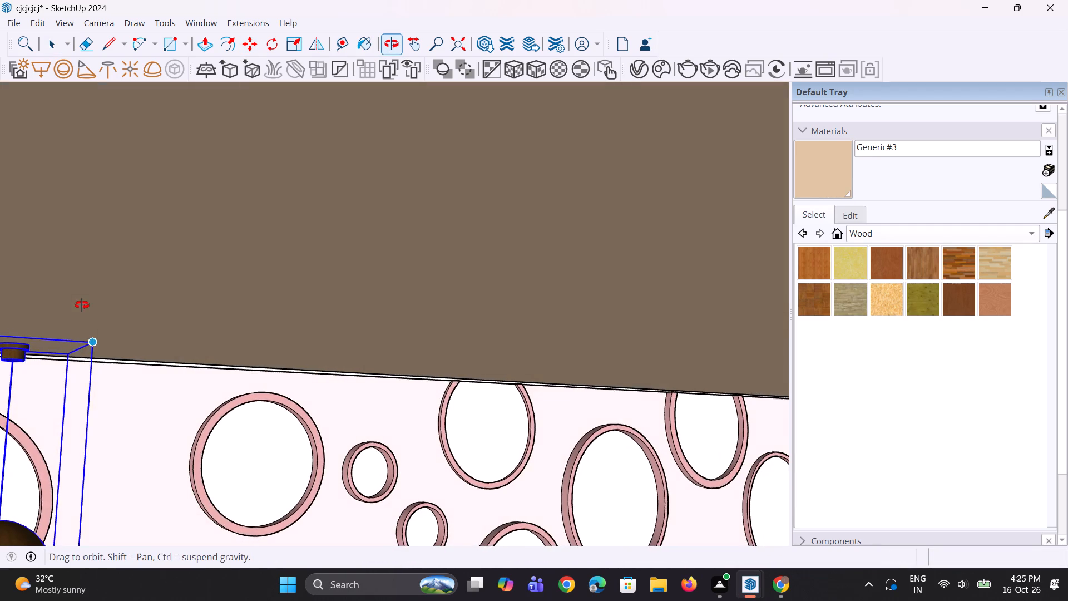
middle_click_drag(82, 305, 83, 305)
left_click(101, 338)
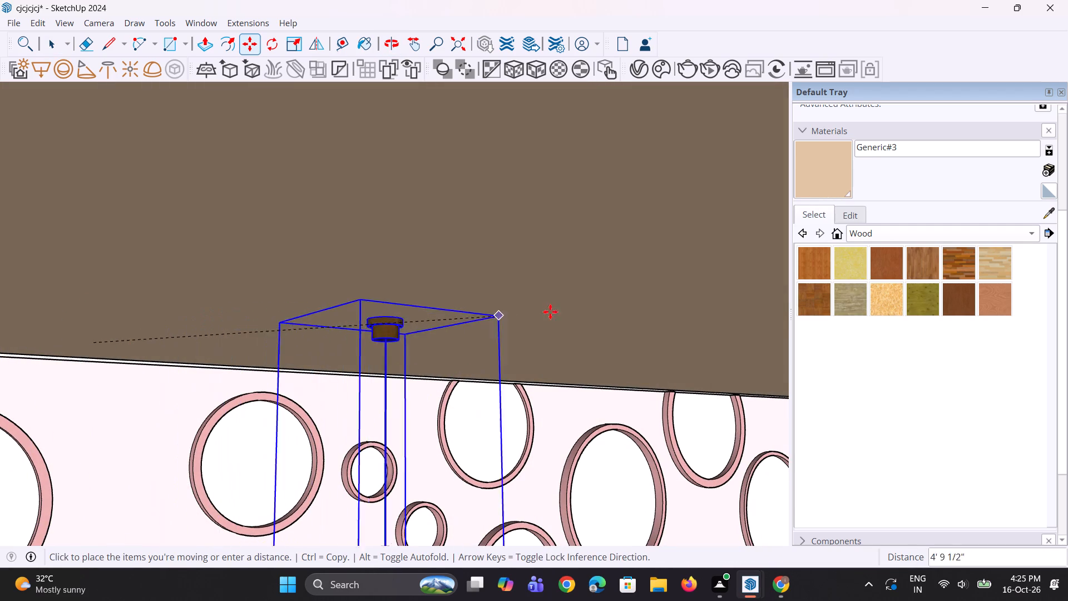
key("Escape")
Move the pendant lamp along the circle-decorated wall toward the bar counter, about 2' 9 3/4" and then about 13' farther.
scroll(224, 305, "down", 3)
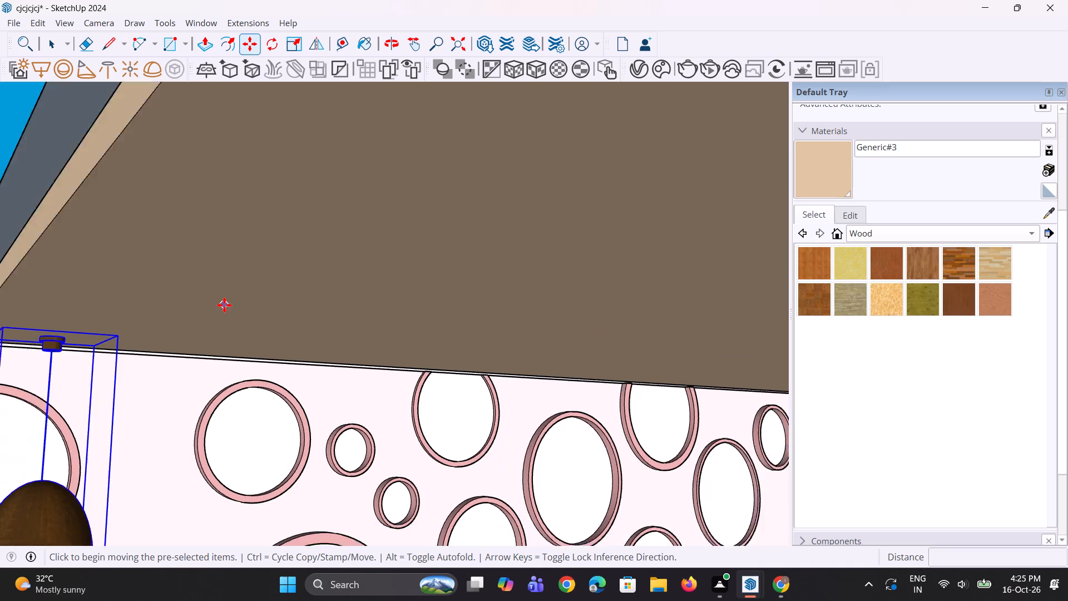
scroll(224, 305, "down", 5)
middle_click_drag(86, 342, 210, 354)
scroll(211, 346, "up", 5)
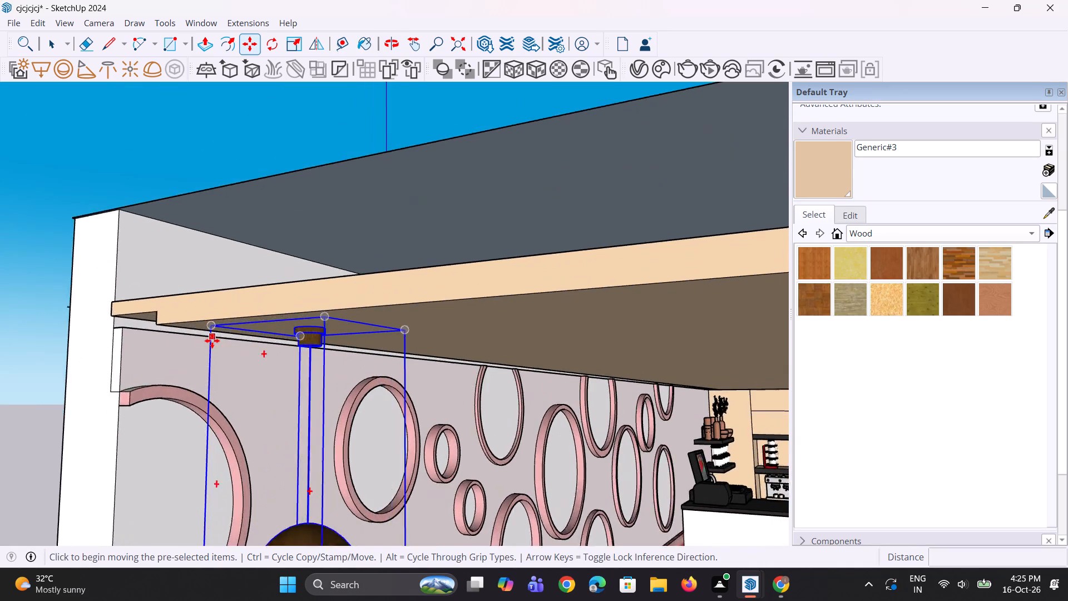
scroll(212, 341, "up", 5)
middle_click_drag(231, 324, 257, 298)
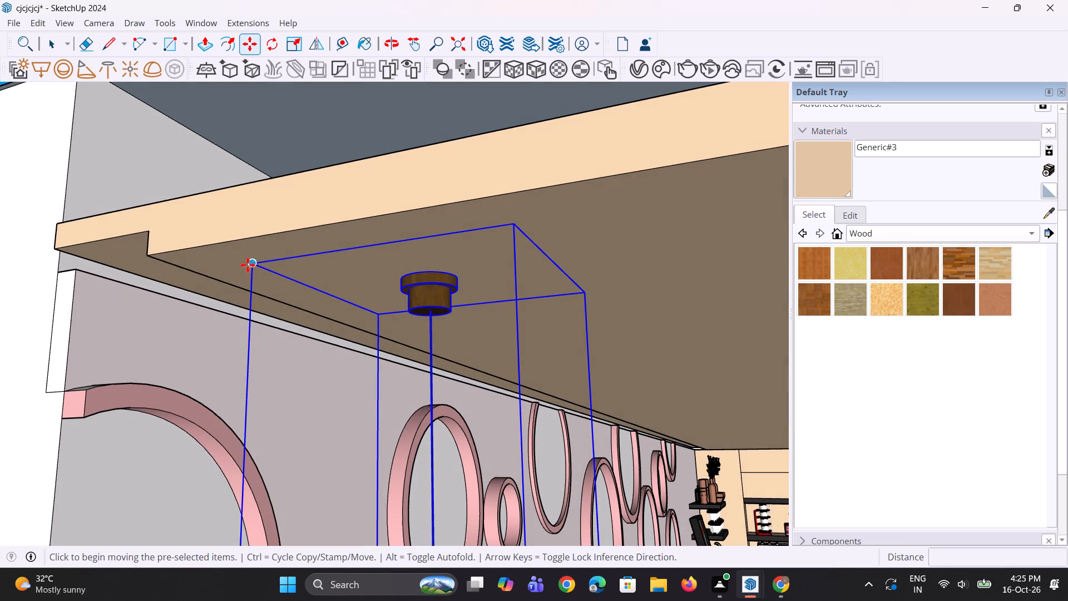
left_click(248, 264)
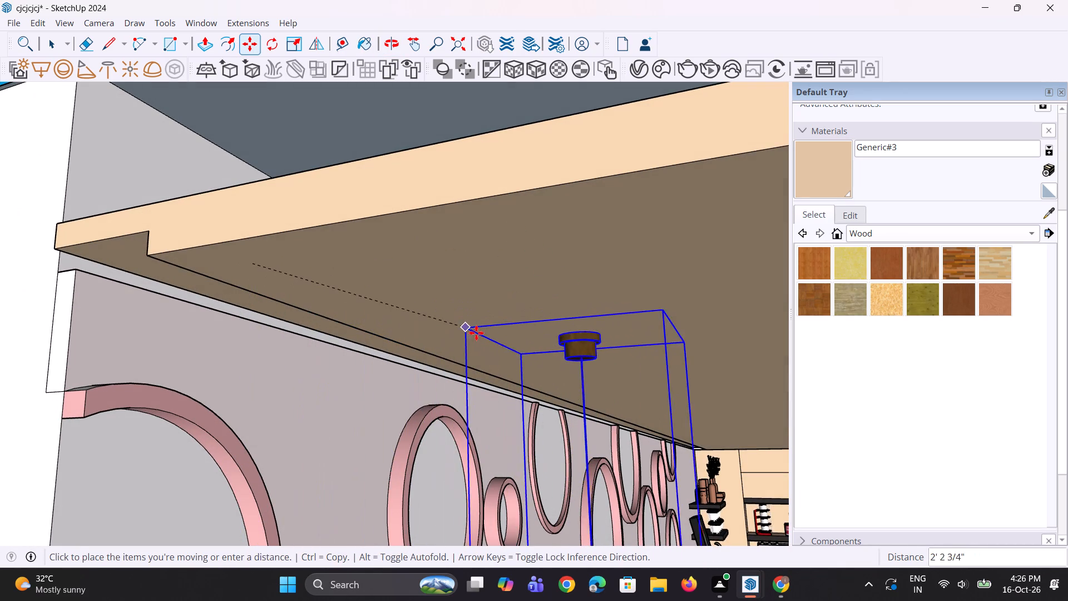
left_click(457, 337)
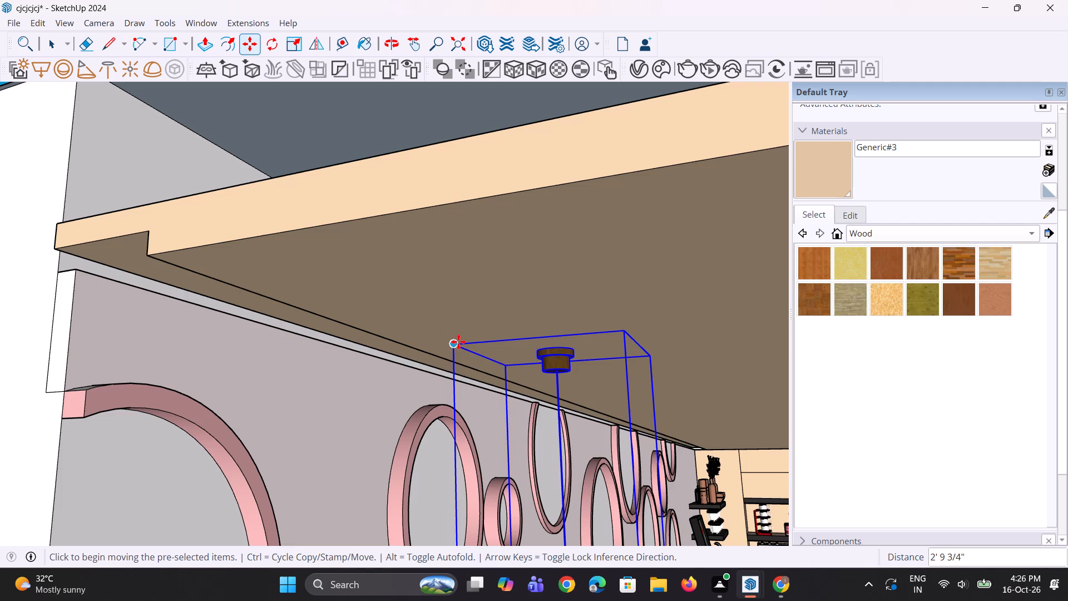
left_click(454, 343)
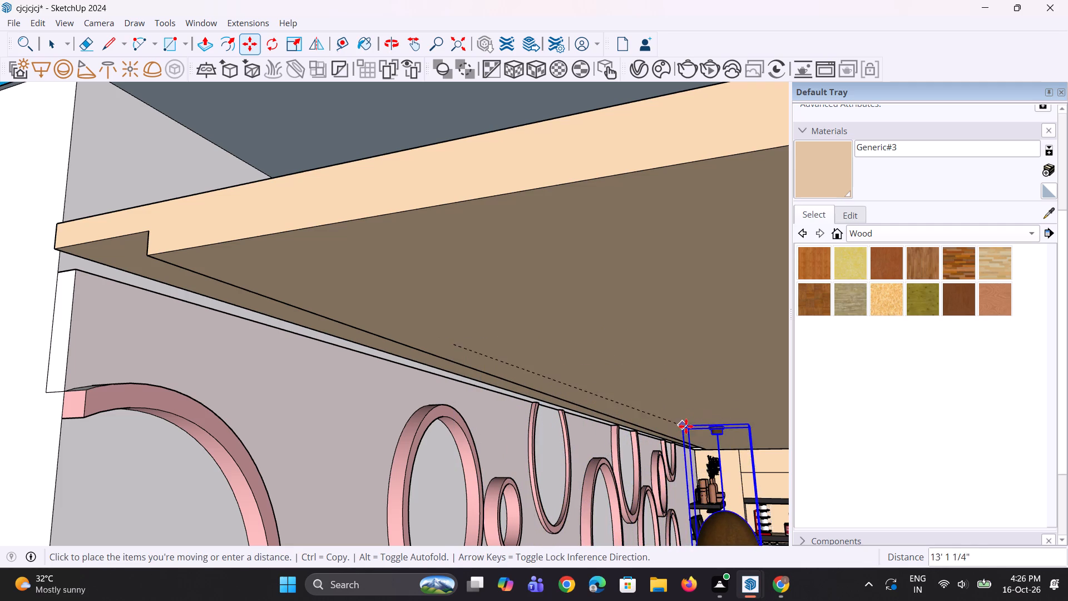
left_click(693, 435)
Examine the pendant lamp's position near the bar counter from the café's open front.
middle_click_drag(739, 458, 678, 469)
scroll(657, 432, "down", 10)
middle_click_drag(713, 461, 716, 436)
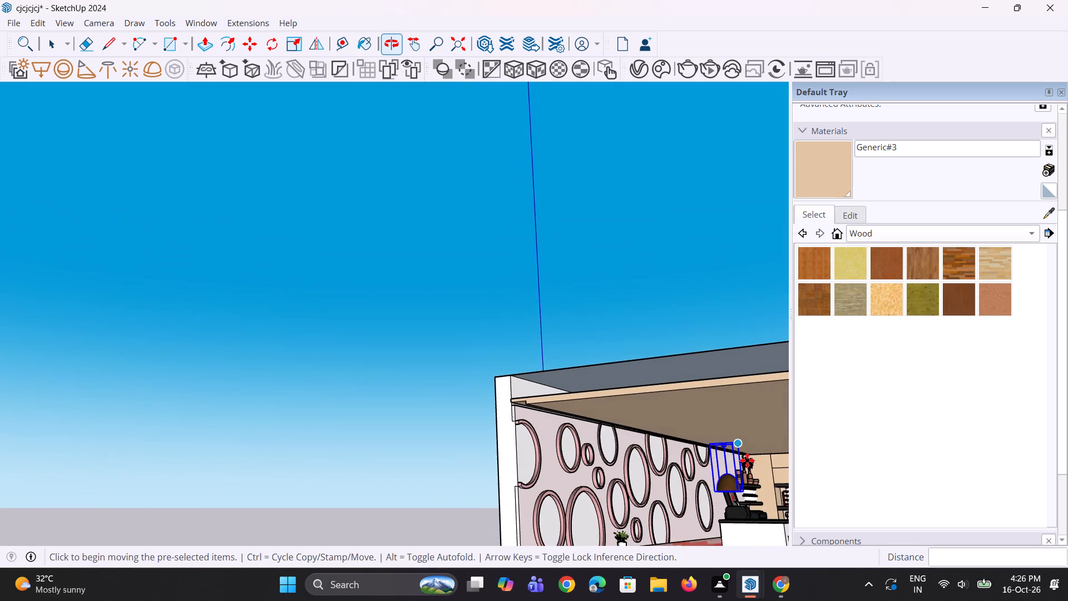
scroll(747, 460, "up", 4)
scroll(697, 455, "down", 4)
scroll(606, 430, "down", 4)
middle_click_drag(613, 465, 656, 473)
scroll(669, 477, "up", 8)
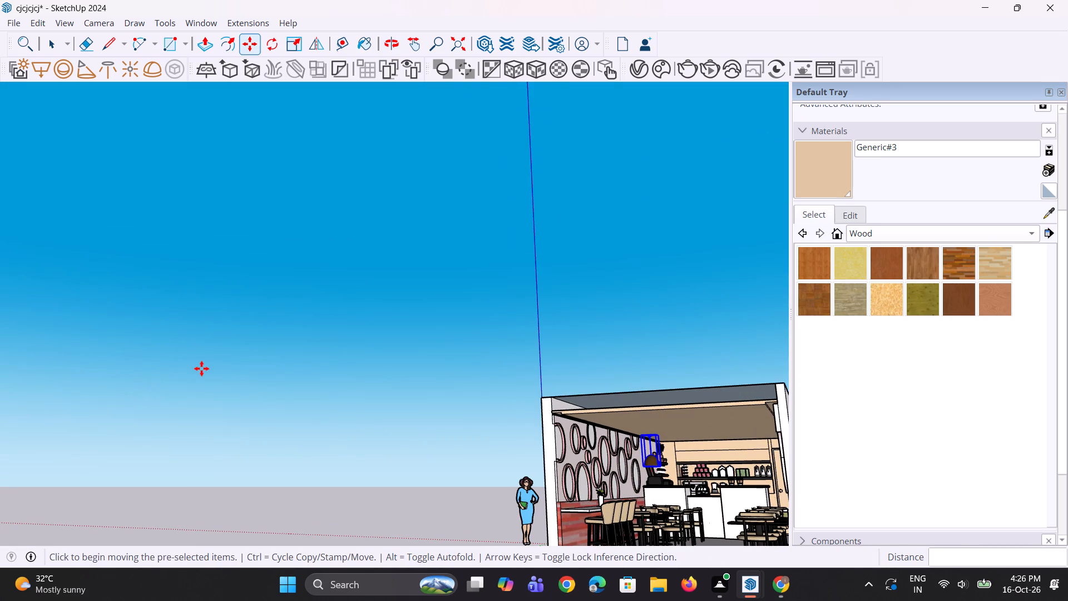
scroll(187, 365, "down", 2)
scroll(479, 479, "up", 3)
scroll(655, 485, "up", 4)
scroll(252, 392, "down", 5)
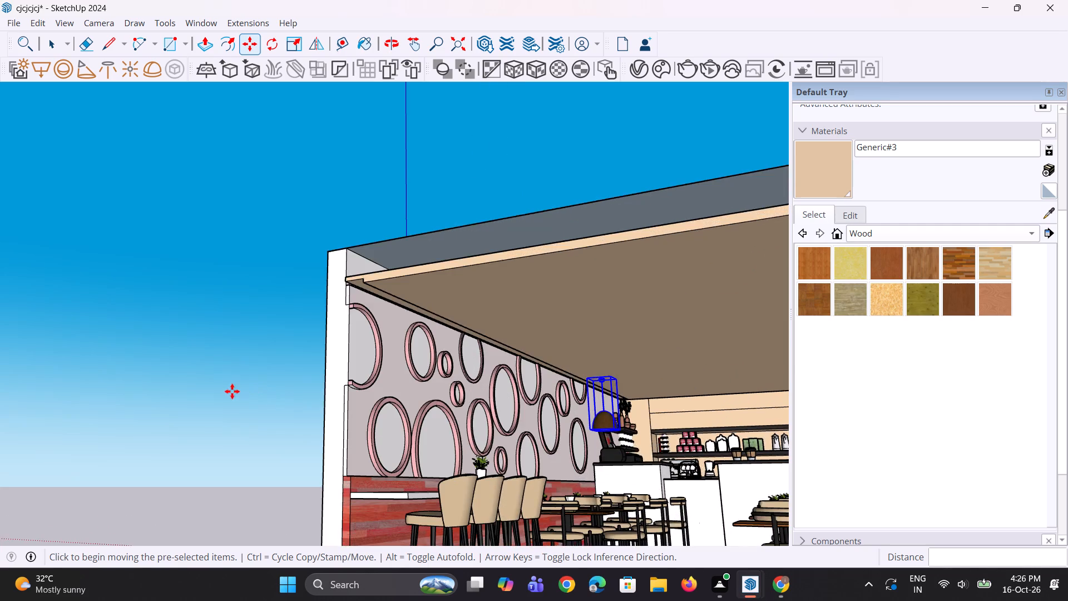
Shift the pendant lamp away from the circle-decorated wall, then about 2' 7" toward the café's open front.
middle_click_drag(203, 388, 300, 423)
scroll(476, 375, "up", 5)
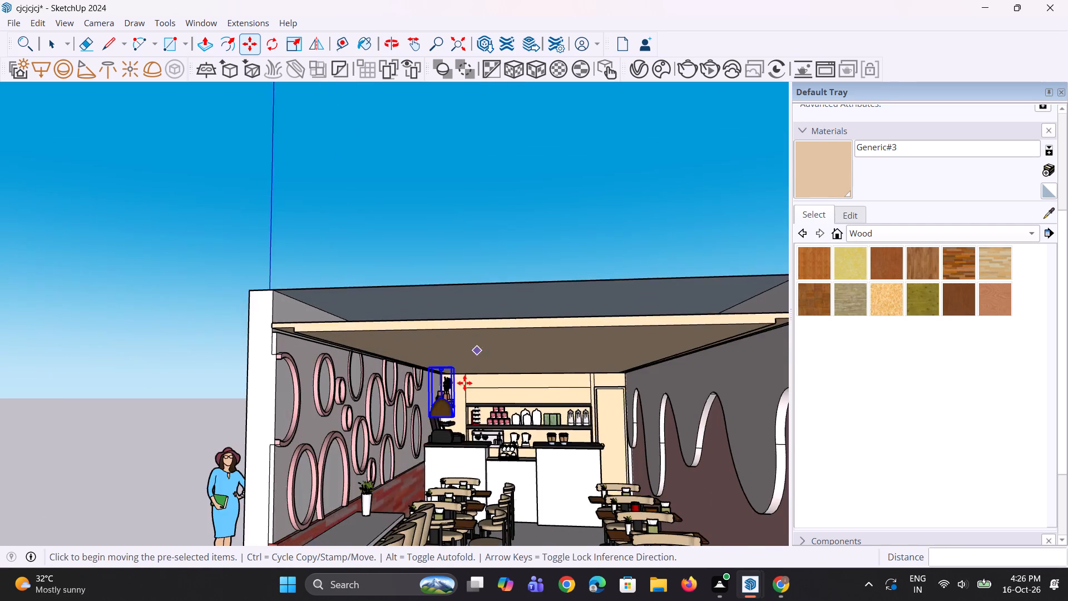
scroll(464, 383, "up", 8)
left_click(411, 291)
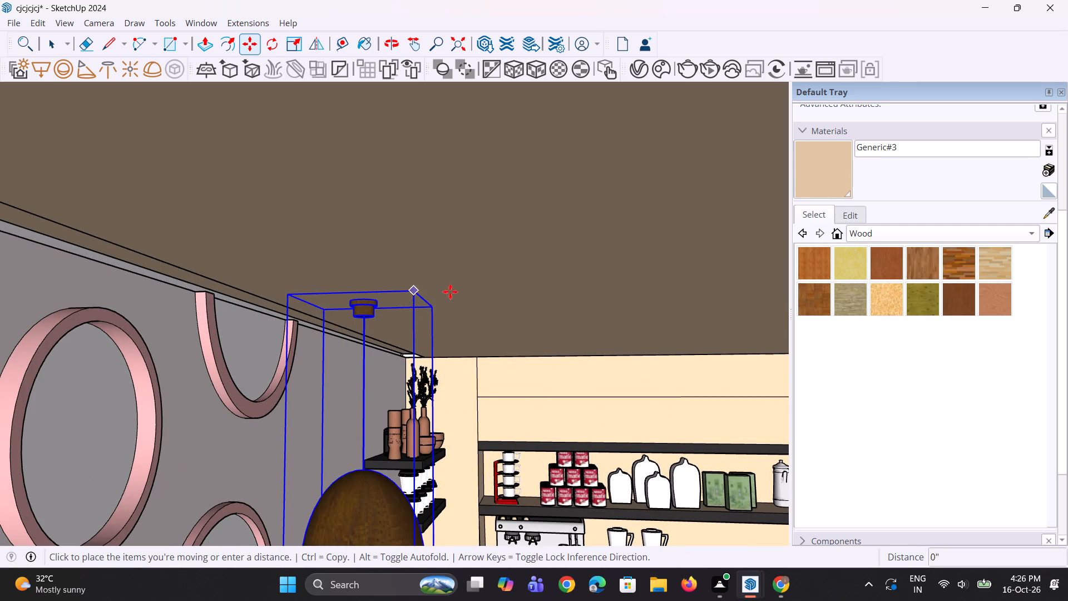
left_click(536, 292)
scroll(469, 285, "down", 9)
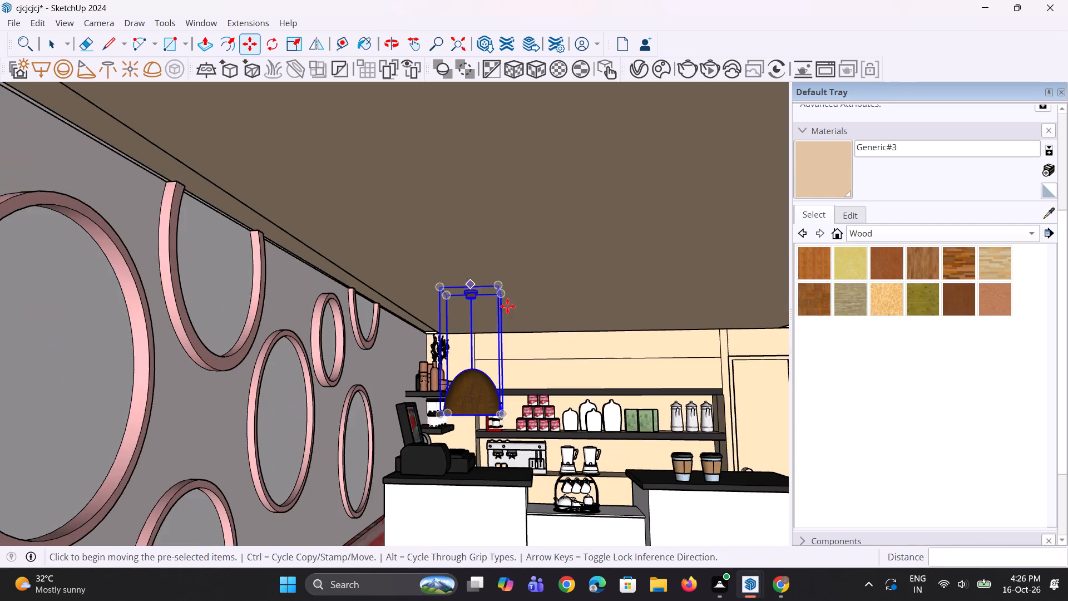
middle_click_drag(524, 313, 497, 321)
left_click(502, 279)
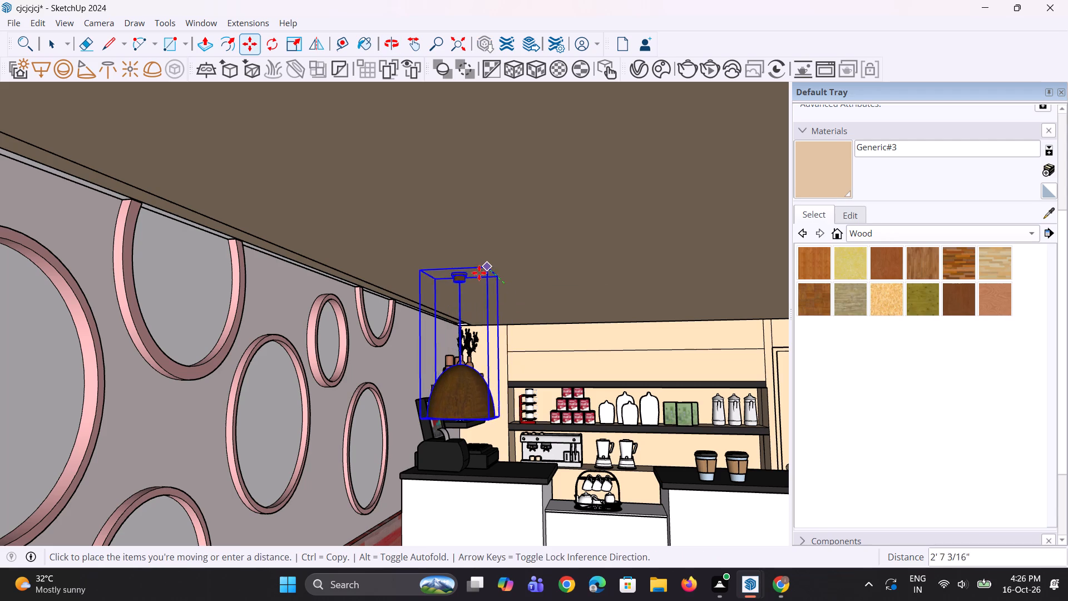
left_click(483, 266)
Copy the pendant lamp about 9' 2 7/8" toward the café's open front and repeat the copy as a *3 array.
scroll(492, 266, "down", 8)
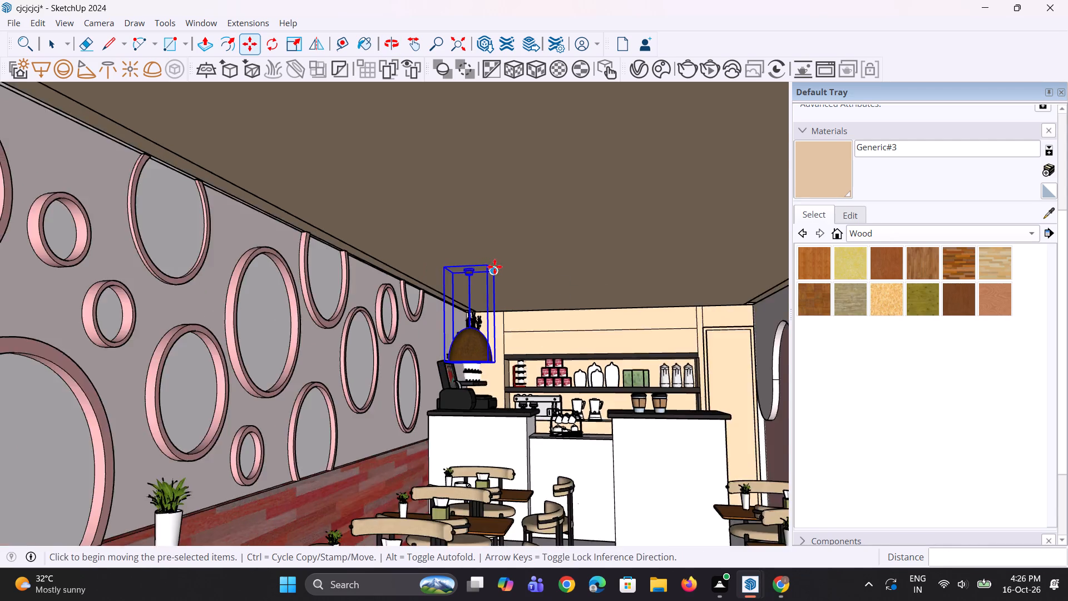
scroll(495, 267, "down", 2)
middle_click_drag(497, 279, 503, 297)
scroll(467, 265, "up", 4)
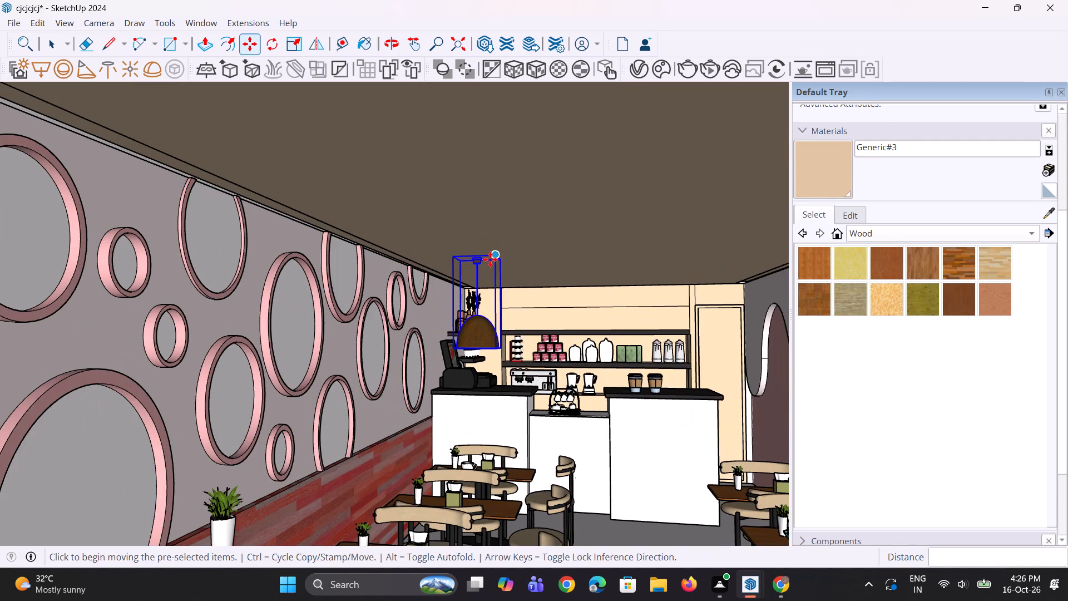
key("m")
left_click(498, 259)
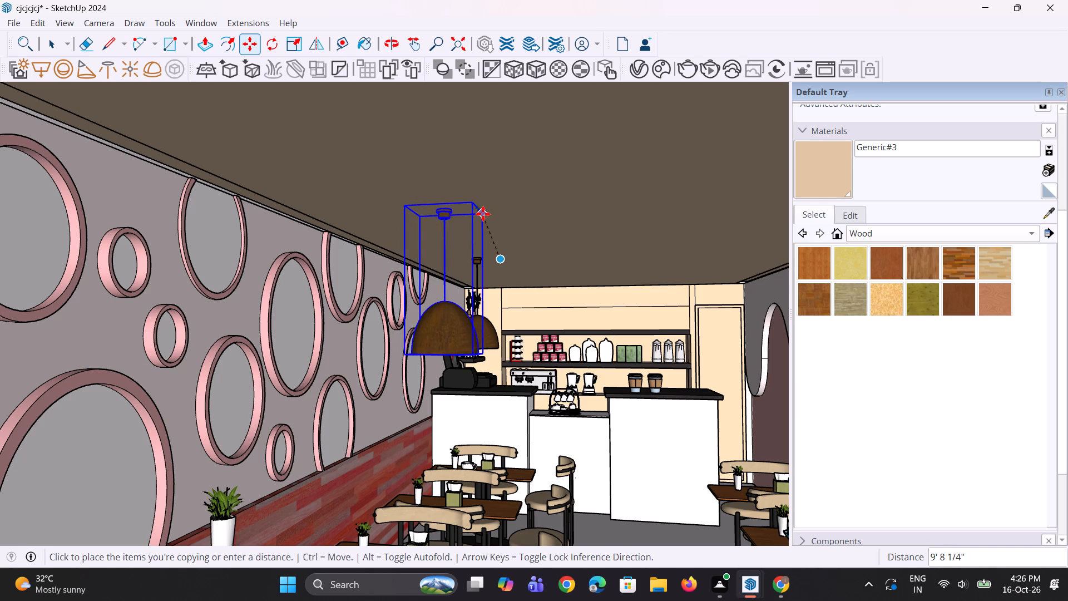
left_click(448, 224)
type("*3")
key("Return")
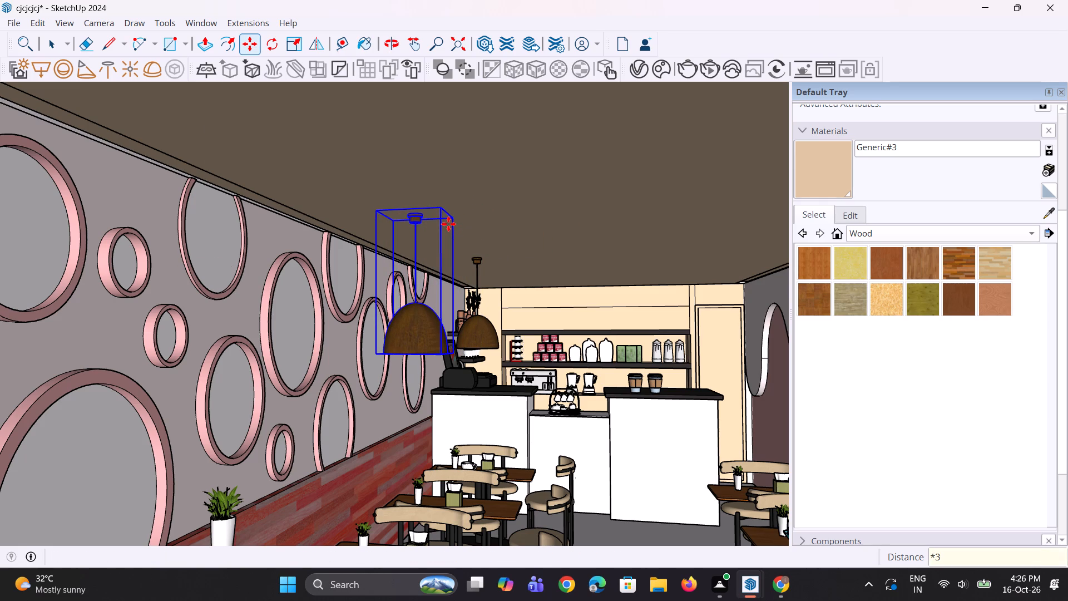
Delete the frontmost pendant lamp copy, at the café's open front edge.
scroll(436, 263, "down", 11)
middle_click_drag(426, 271, 393, 278)
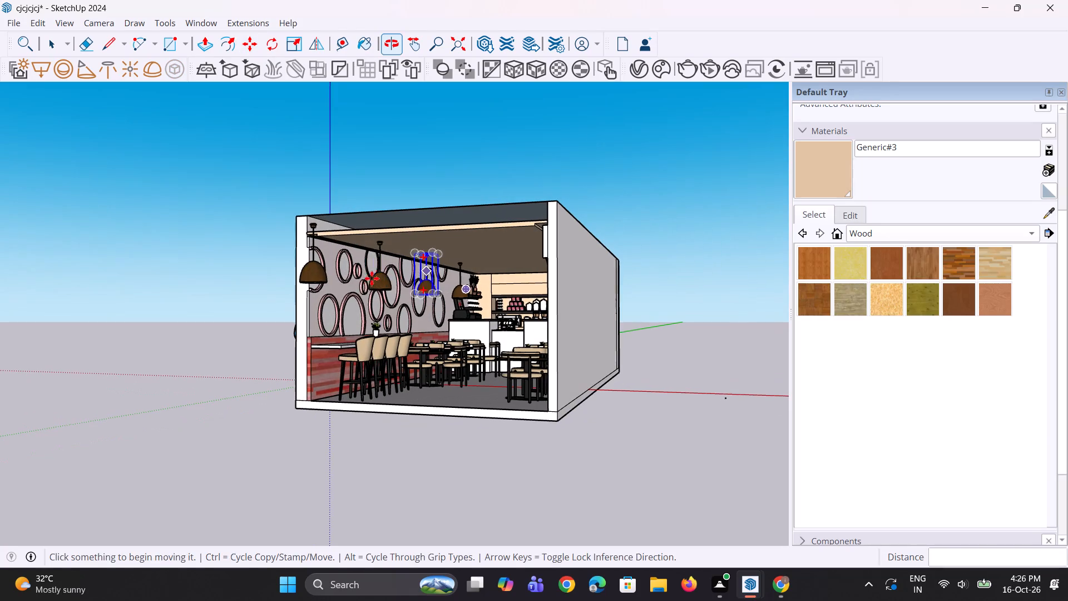
key("space")
key("space")
left_click(322, 274)
key("Delete")
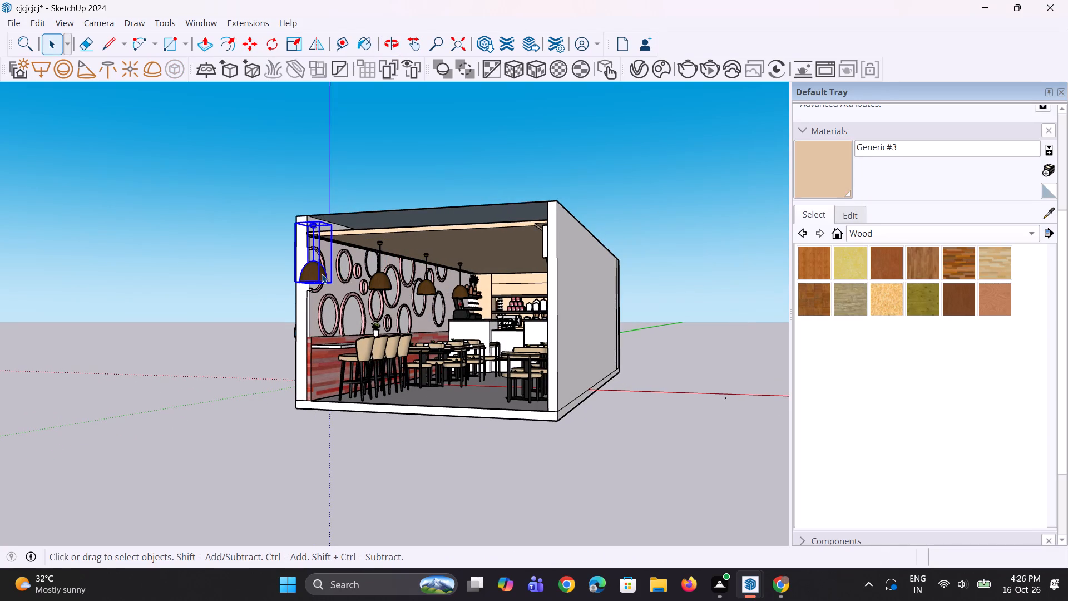
Undo the frontmost lamp's deletion and the pendant lamp array, leaving only the lamp near the bar counter.
scroll(390, 282, "up", 6)
left_click(448, 288)
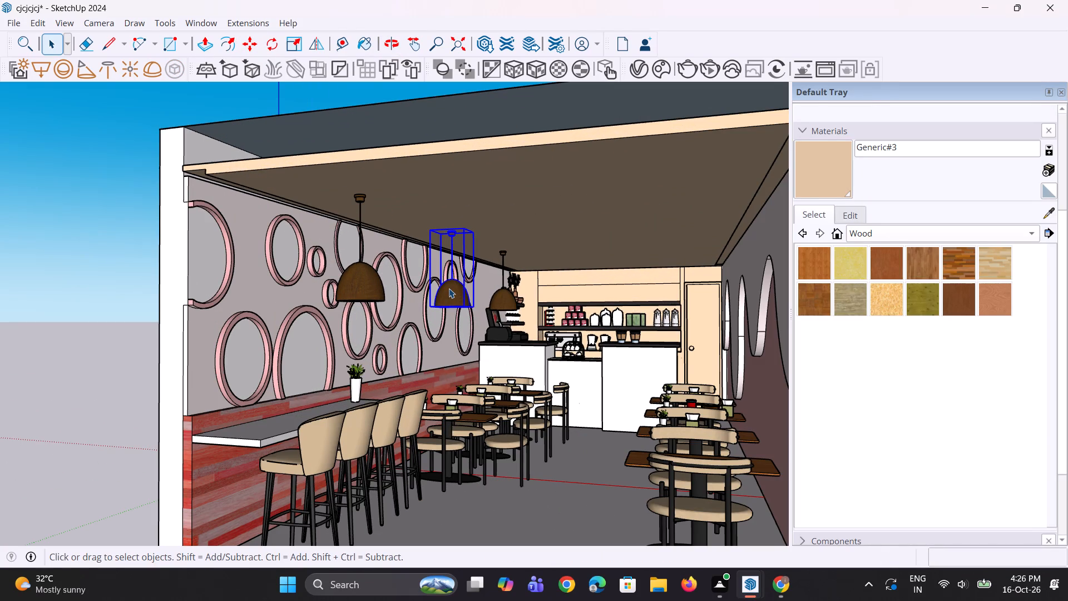
key("ctrl+z")
key("ctrl+z")
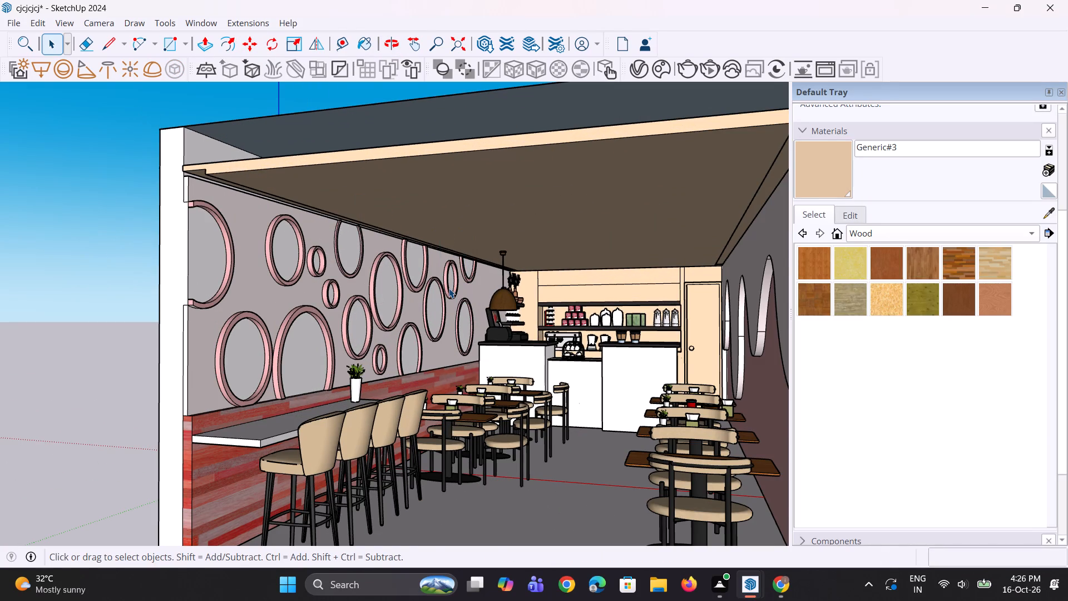
Move the remaining pendant lamp about 4' 5 1/4" along the circle-decorated wall toward the bar's back wall.
scroll(483, 277, "up", 2)
middle_click_drag(513, 280, 462, 287)
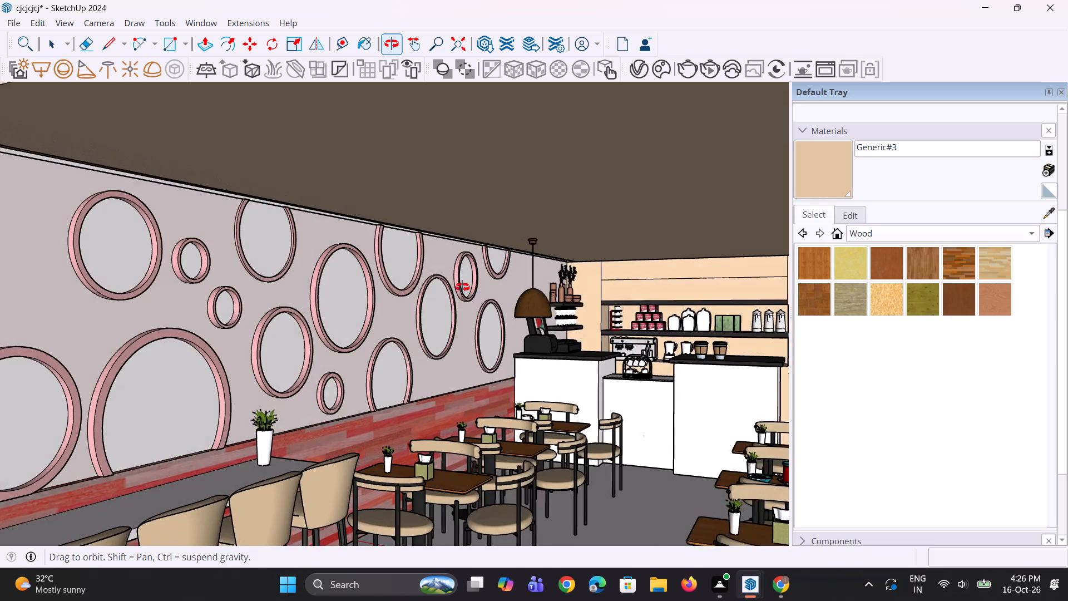
middle_click_drag(462, 287, 448, 287)
scroll(504, 266, "up", 2)
left_click(543, 313)
scroll(552, 268, "up", 2)
middle_click_drag(552, 268, 531, 268)
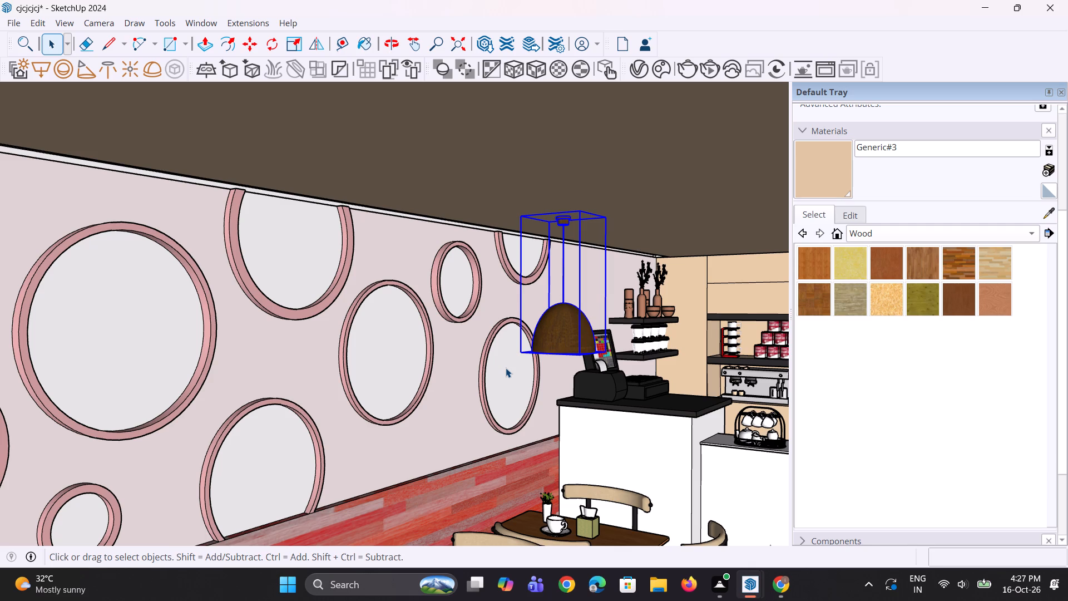
scroll(467, 342, "down", 3)
middle_click_drag(476, 341, 466, 349)
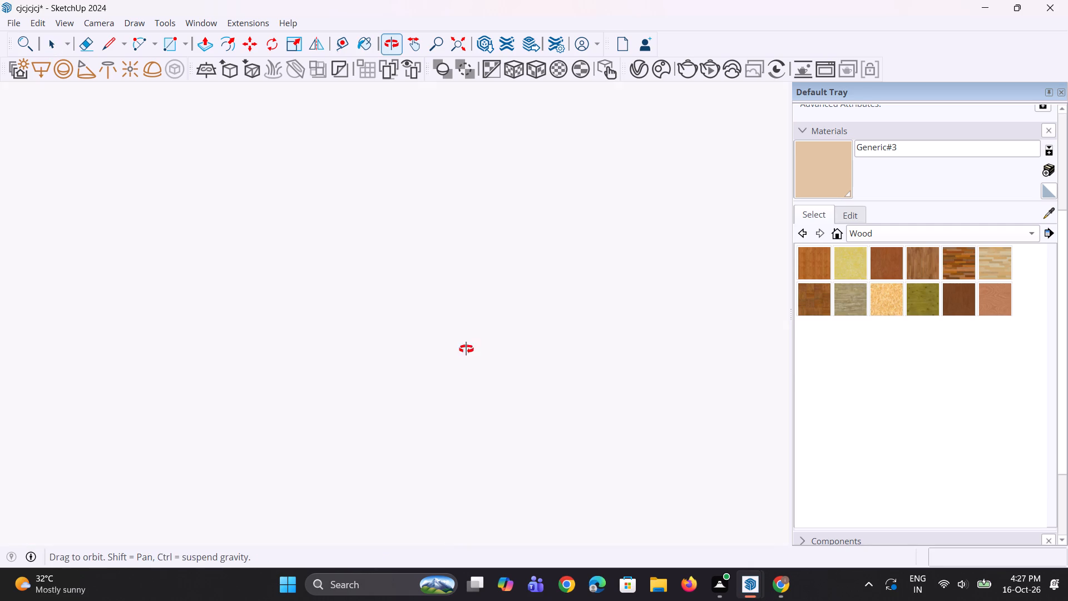
middle_click_drag(466, 349, 506, 333)
scroll(513, 303, "up", 3)
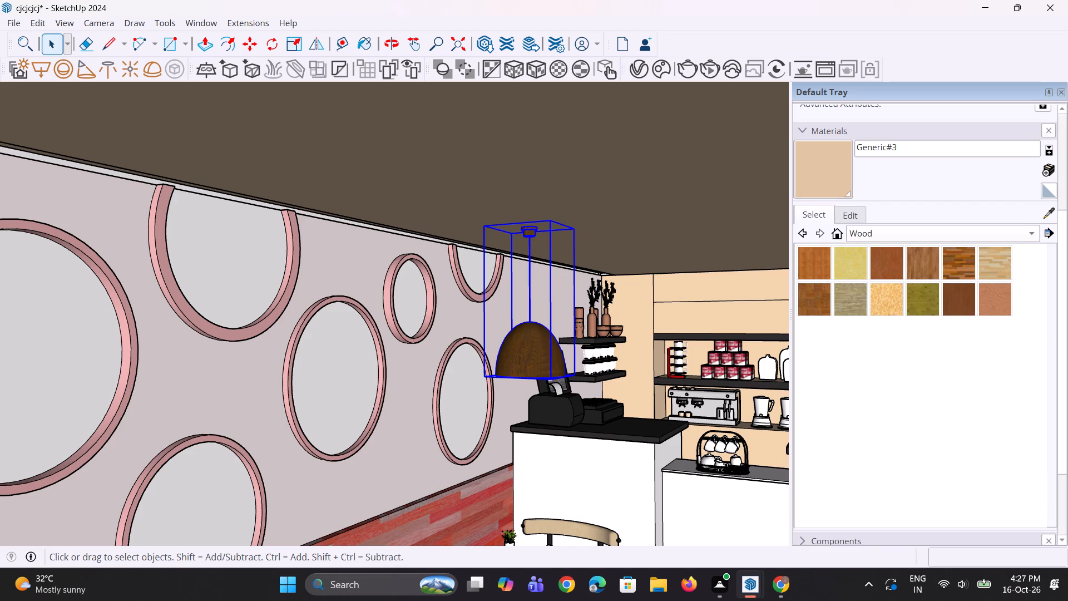
scroll(428, 525, "down", 2)
scroll(429, 516, "up", 1)
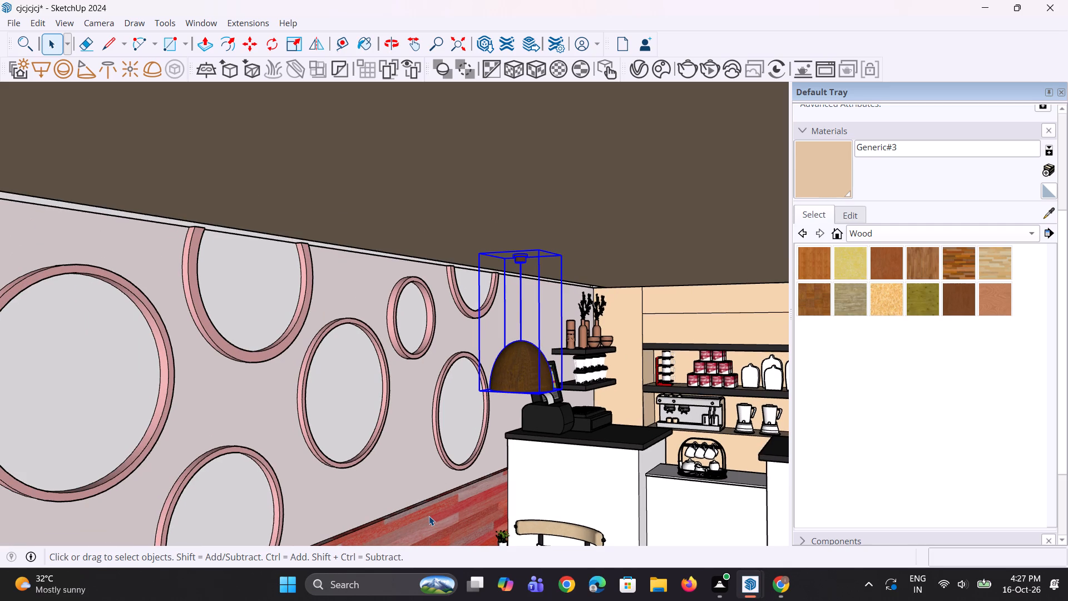
key("m")
scroll(497, 300, "up", 1)
left_click(481, 248)
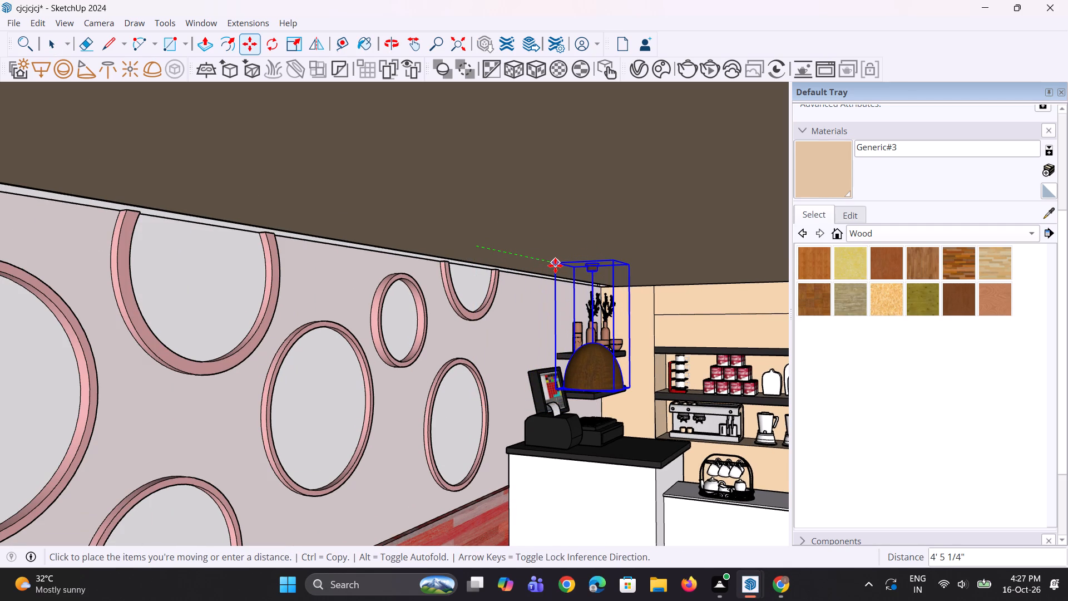
left_click(555, 265)
Copy the pendant lamp about 3' 4 5/16" toward the café's open front and repeat the copy as a *2 array.
middle_click_drag(567, 303, 545, 312)
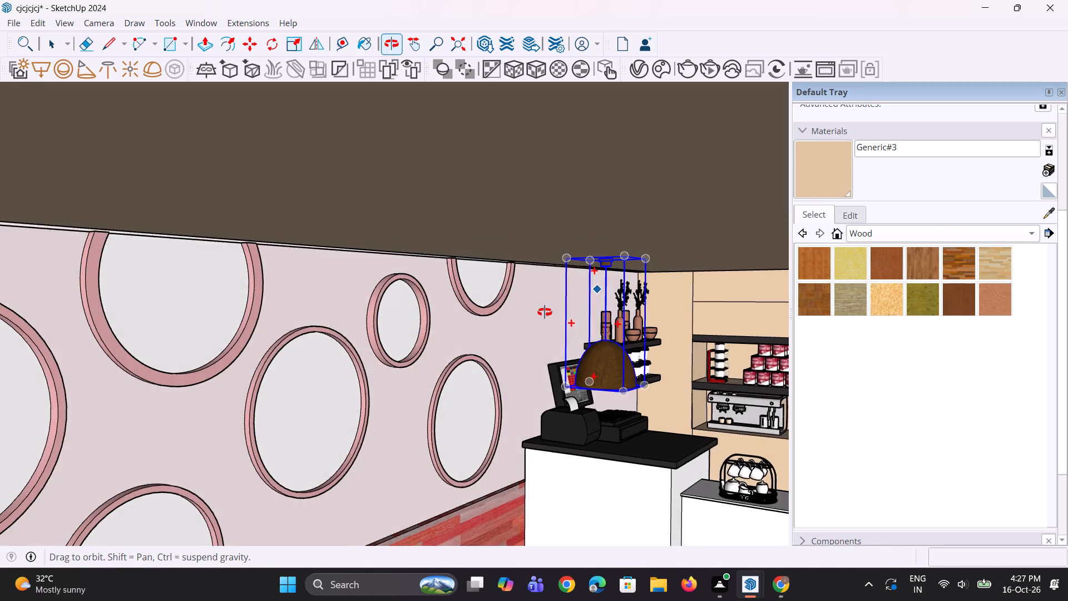
middle_click_drag(545, 312, 542, 311)
key("m")
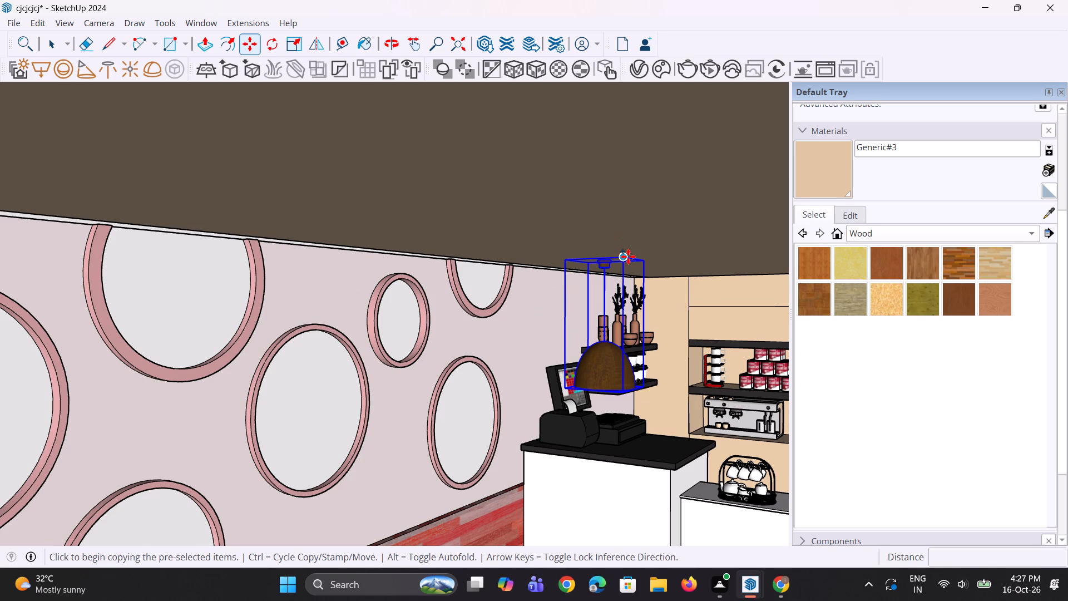
left_click(628, 257)
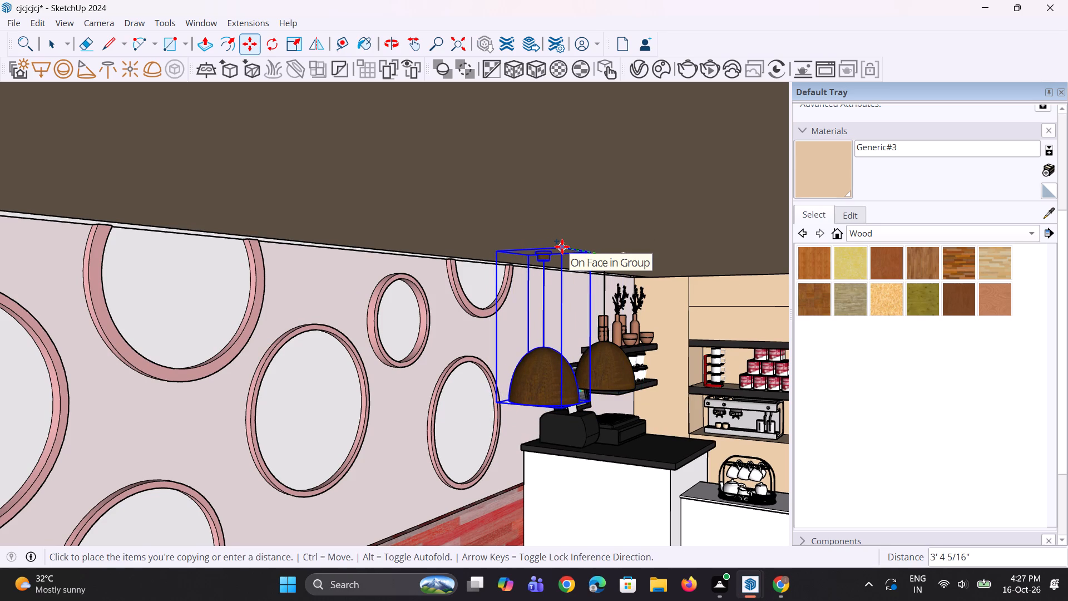
left_click(562, 247)
type("*2")
key("Return")
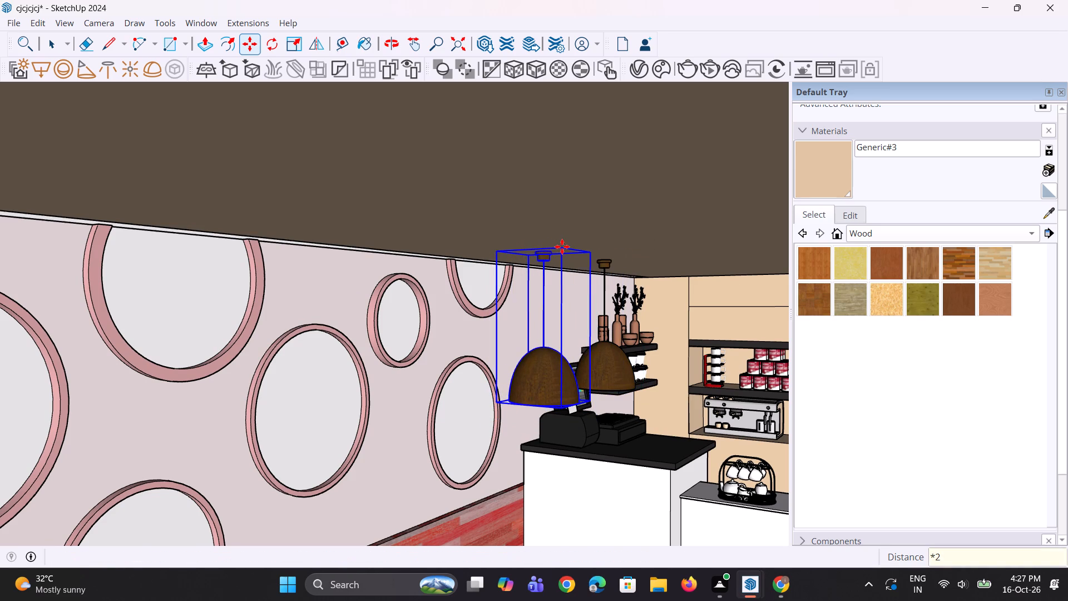
Examine the spacing of the pendant lamp row near the bar counter from the café's open front.
scroll(489, 317, "down", 8)
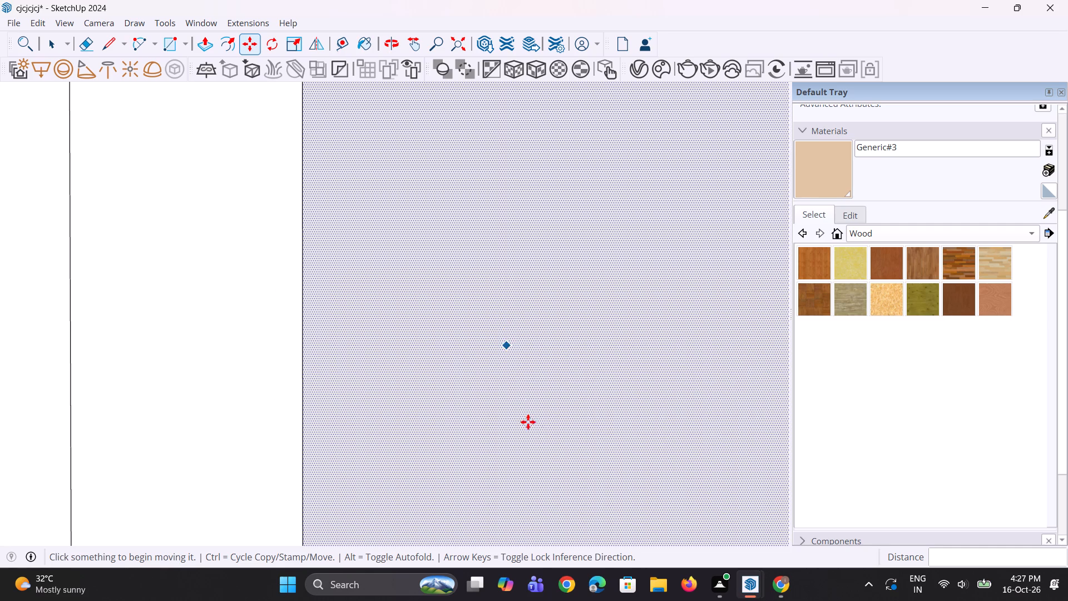
scroll(545, 437, "down", 9)
middle_click_drag(427, 416, 567, 391)
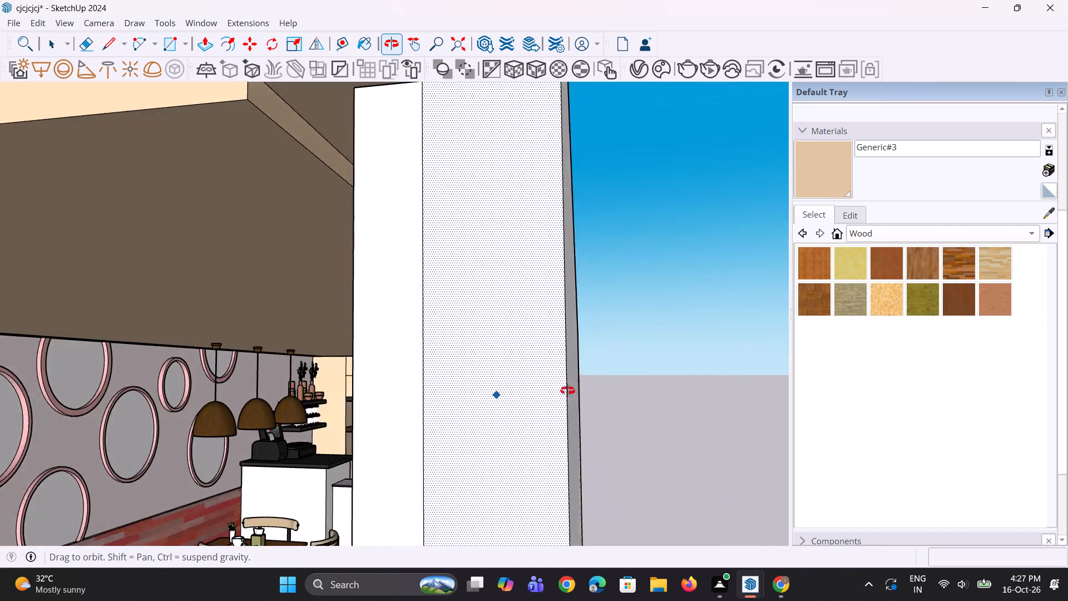
middle_click_drag(567, 391, 572, 392)
scroll(220, 408, "down", 8)
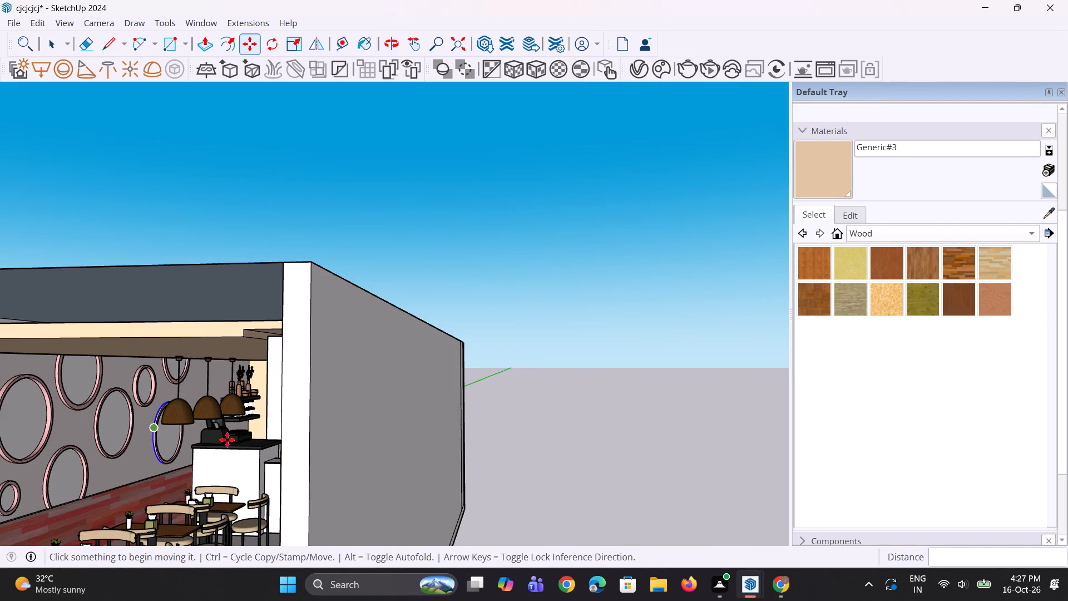
key("space")
key("space")
left_click(531, 471)
scroll(154, 452, "up", 6)
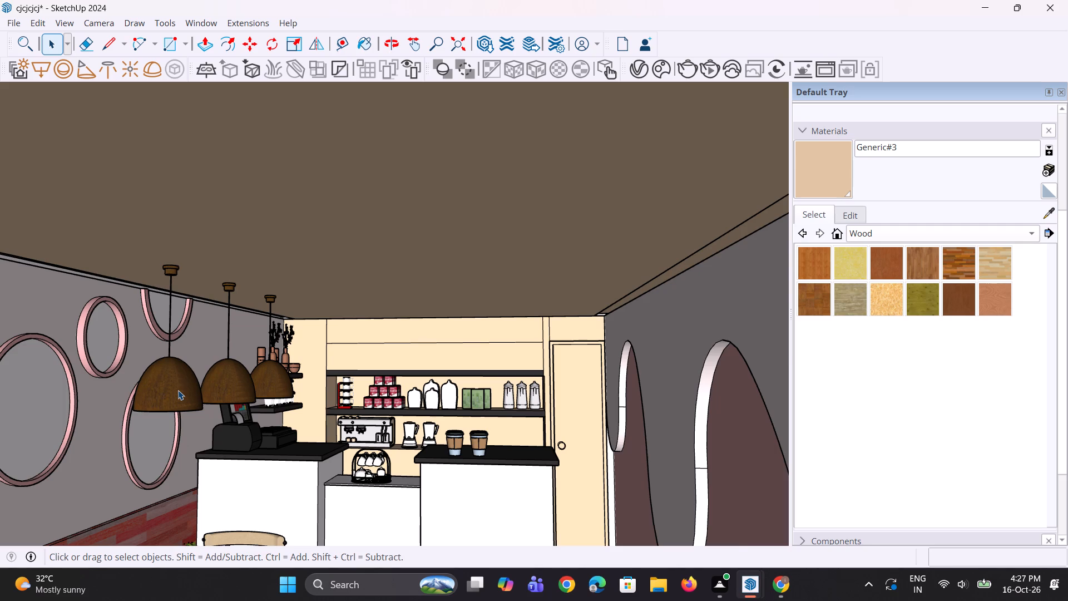
scroll(199, 387, "down", 6)
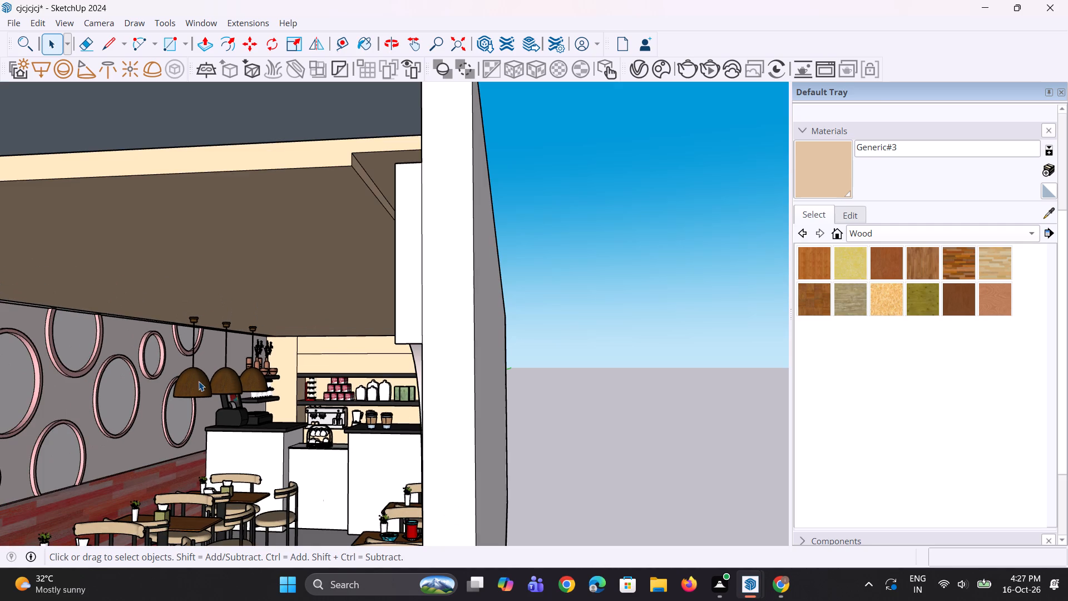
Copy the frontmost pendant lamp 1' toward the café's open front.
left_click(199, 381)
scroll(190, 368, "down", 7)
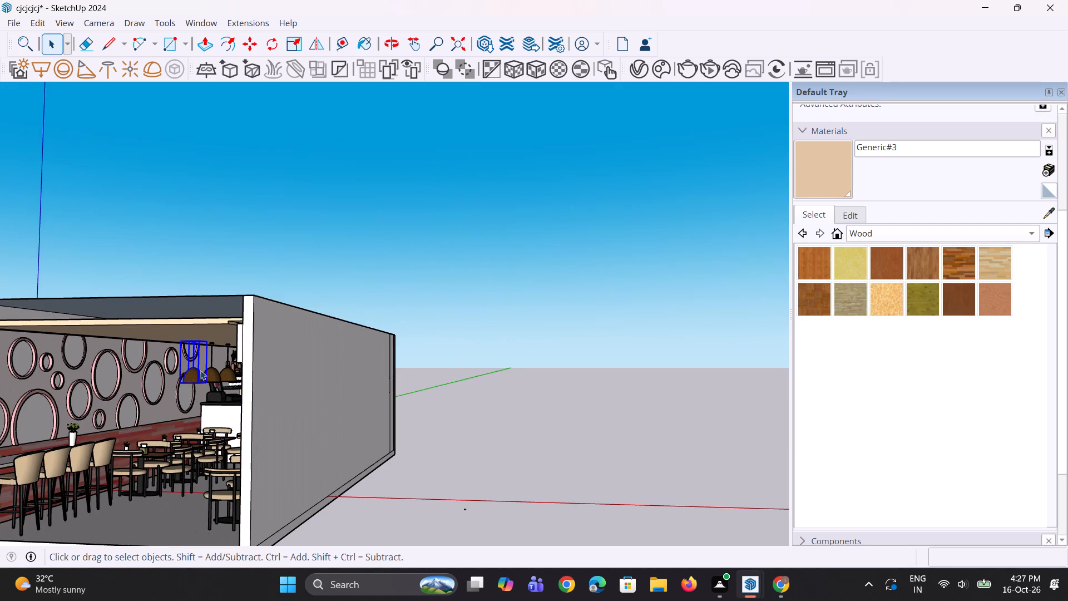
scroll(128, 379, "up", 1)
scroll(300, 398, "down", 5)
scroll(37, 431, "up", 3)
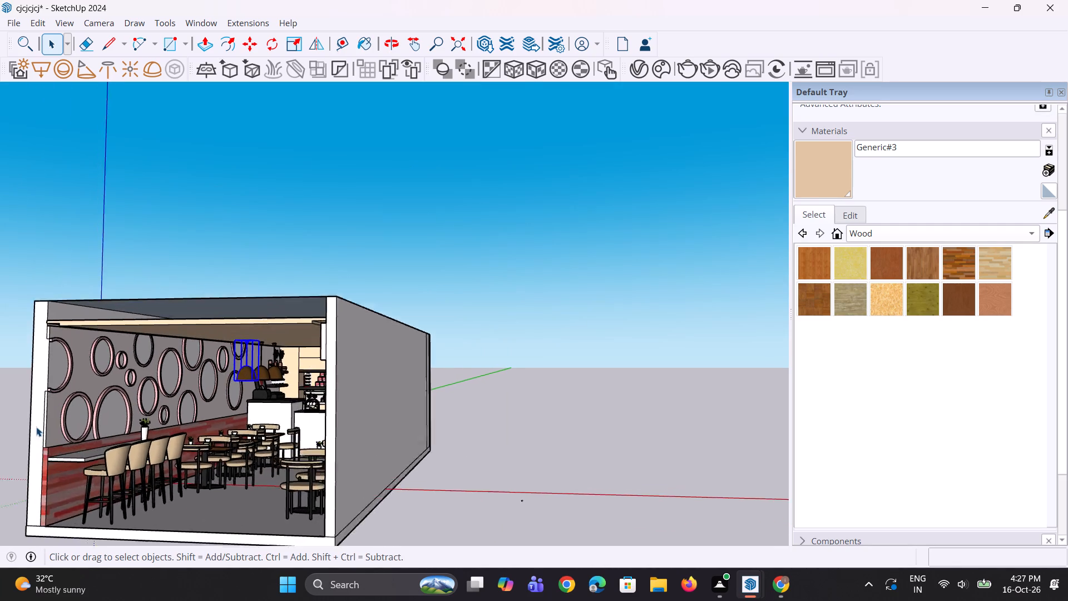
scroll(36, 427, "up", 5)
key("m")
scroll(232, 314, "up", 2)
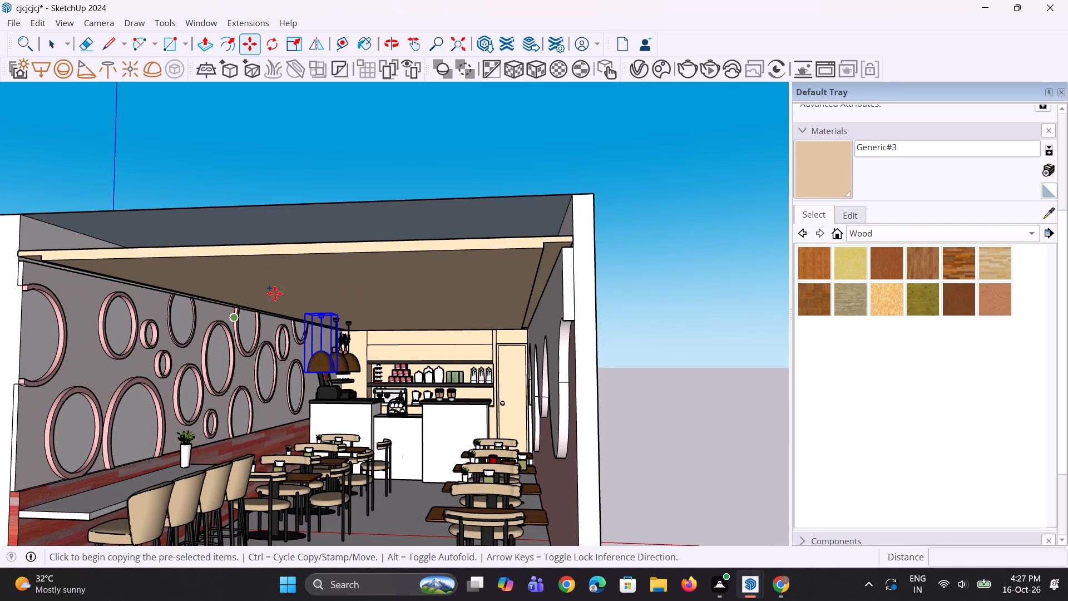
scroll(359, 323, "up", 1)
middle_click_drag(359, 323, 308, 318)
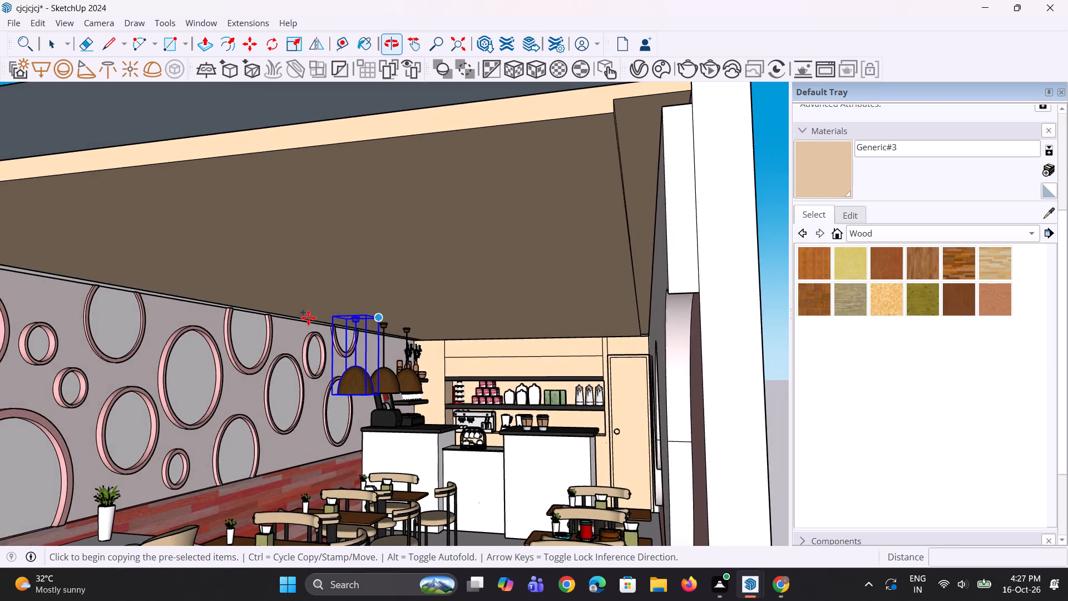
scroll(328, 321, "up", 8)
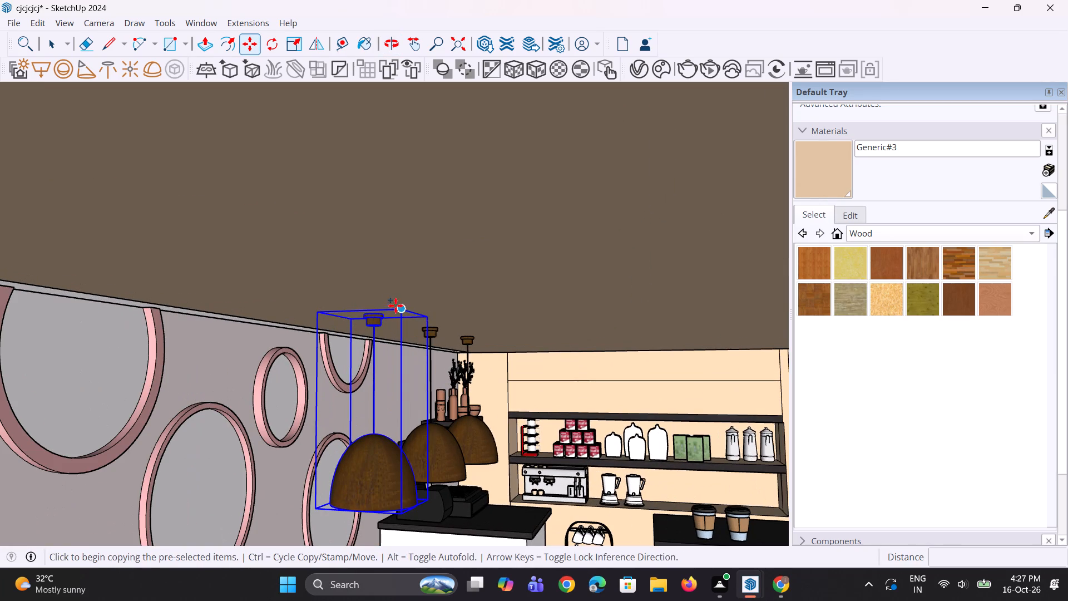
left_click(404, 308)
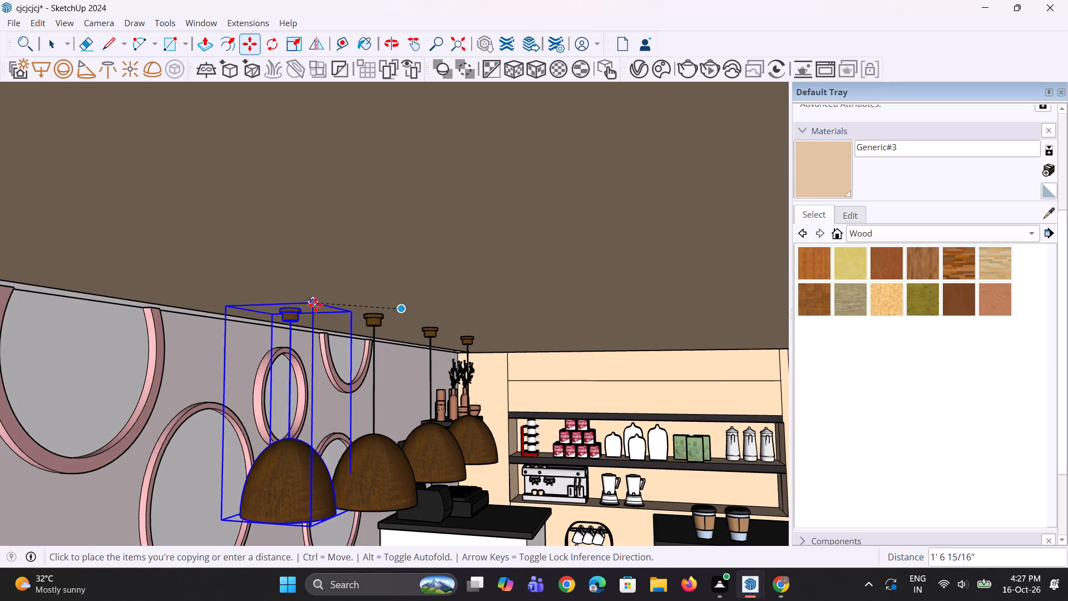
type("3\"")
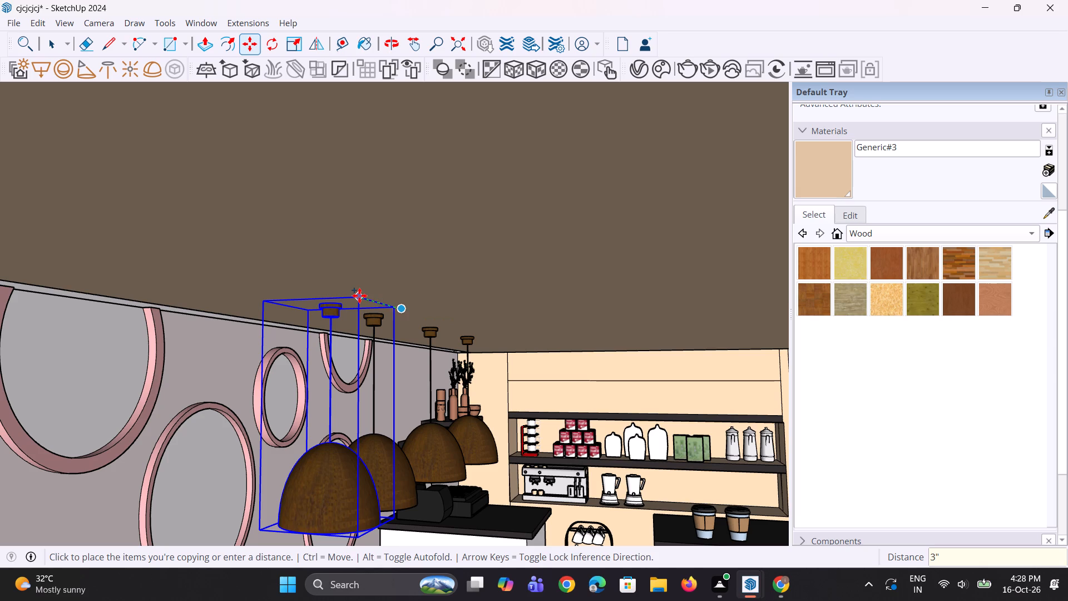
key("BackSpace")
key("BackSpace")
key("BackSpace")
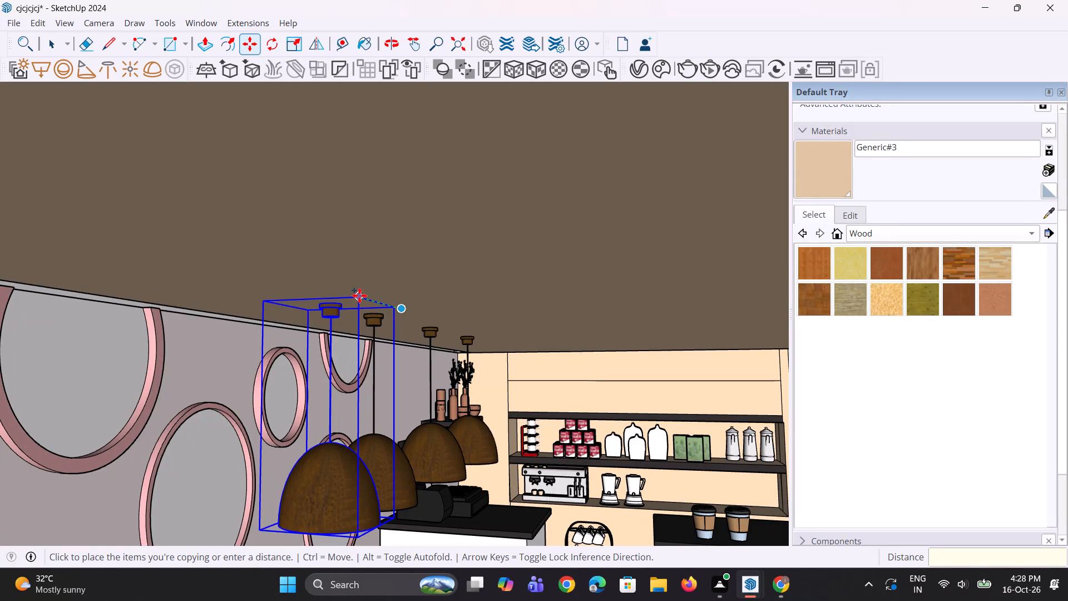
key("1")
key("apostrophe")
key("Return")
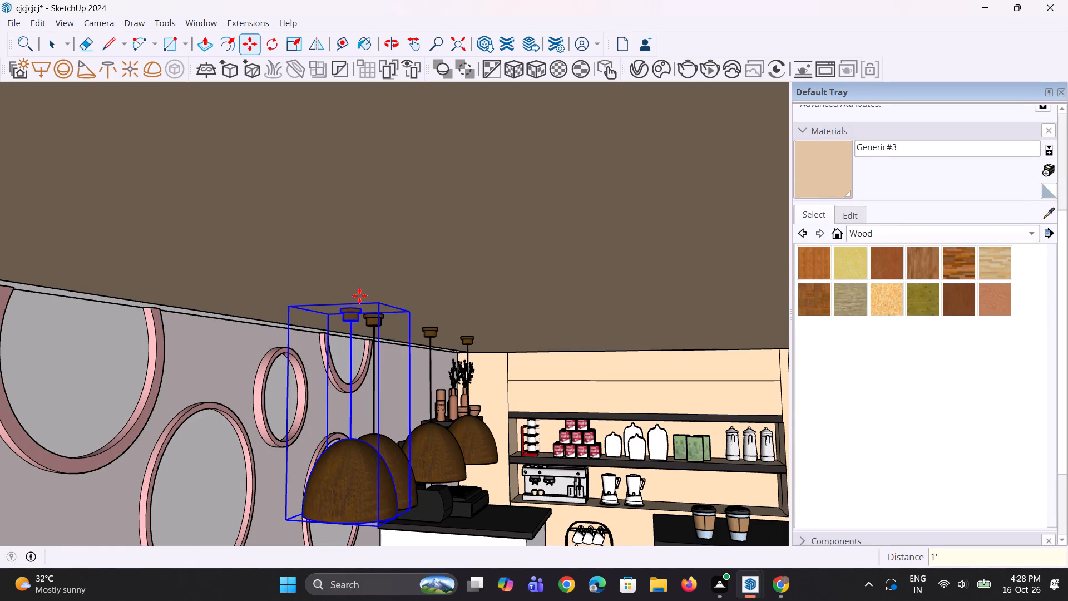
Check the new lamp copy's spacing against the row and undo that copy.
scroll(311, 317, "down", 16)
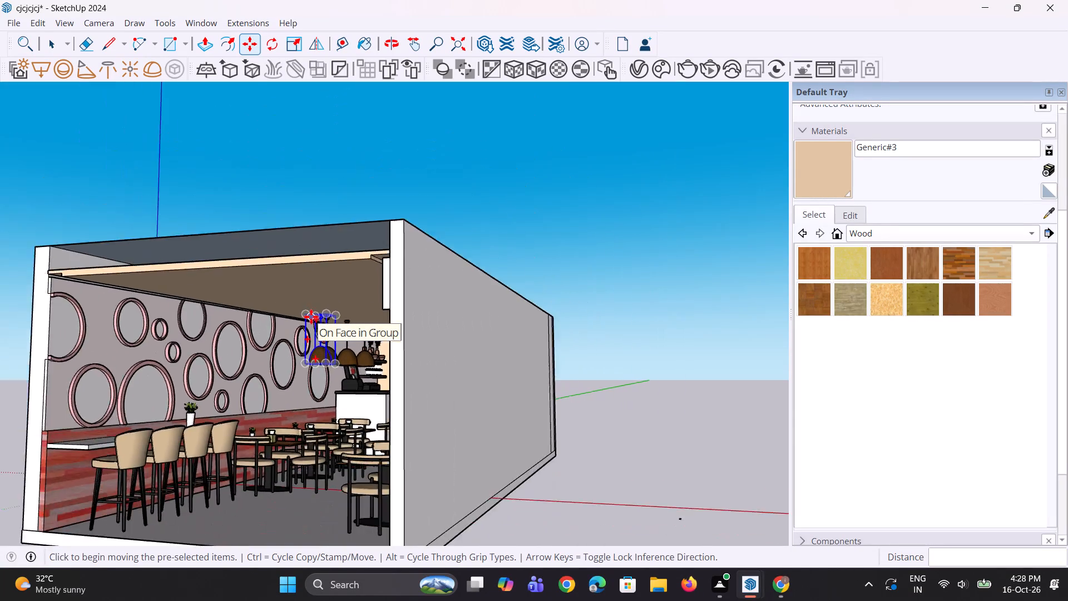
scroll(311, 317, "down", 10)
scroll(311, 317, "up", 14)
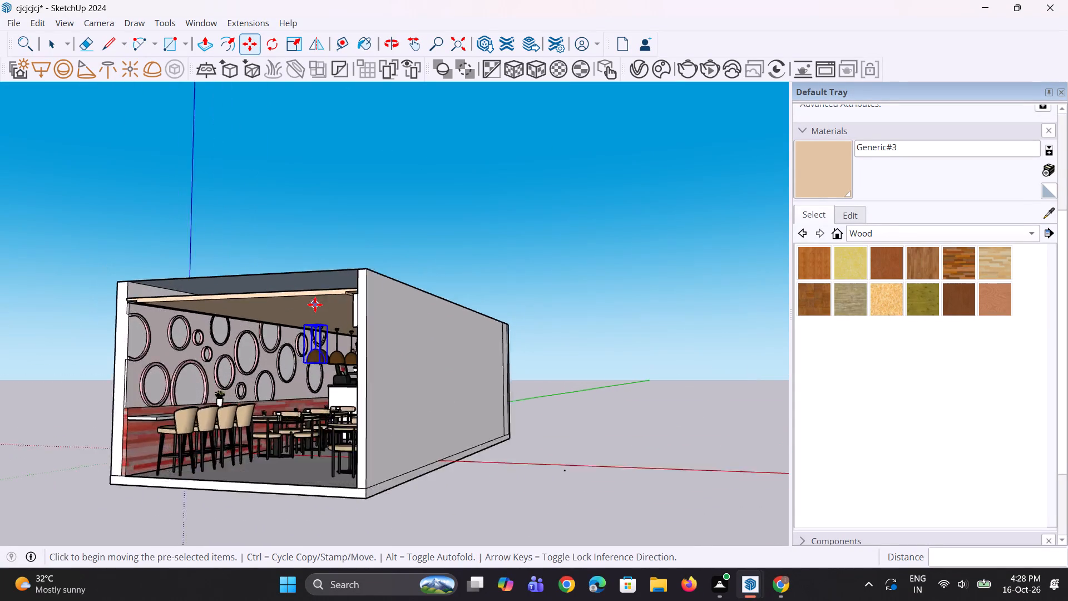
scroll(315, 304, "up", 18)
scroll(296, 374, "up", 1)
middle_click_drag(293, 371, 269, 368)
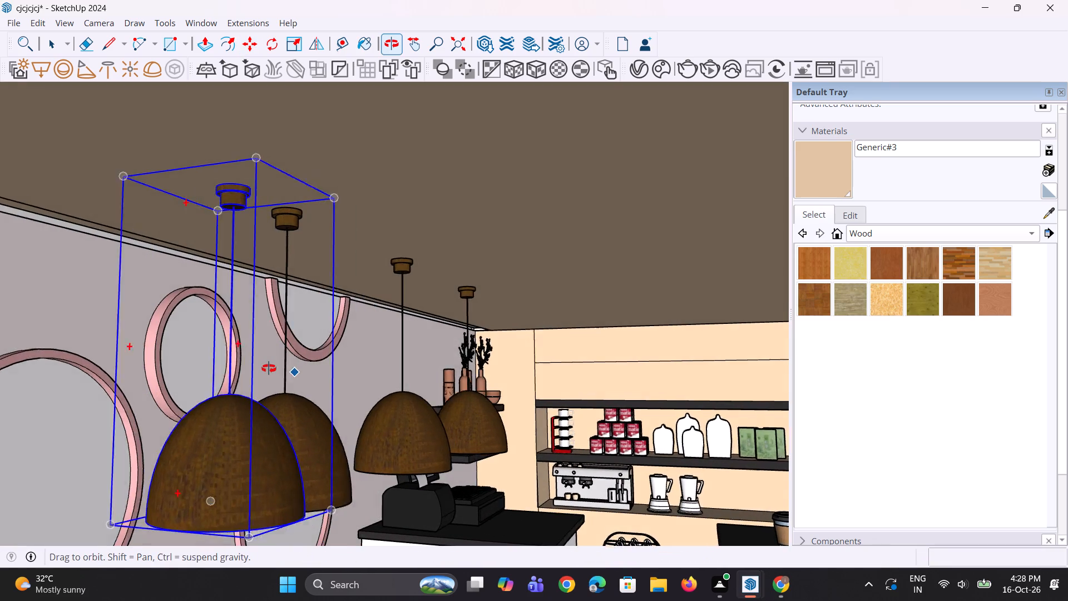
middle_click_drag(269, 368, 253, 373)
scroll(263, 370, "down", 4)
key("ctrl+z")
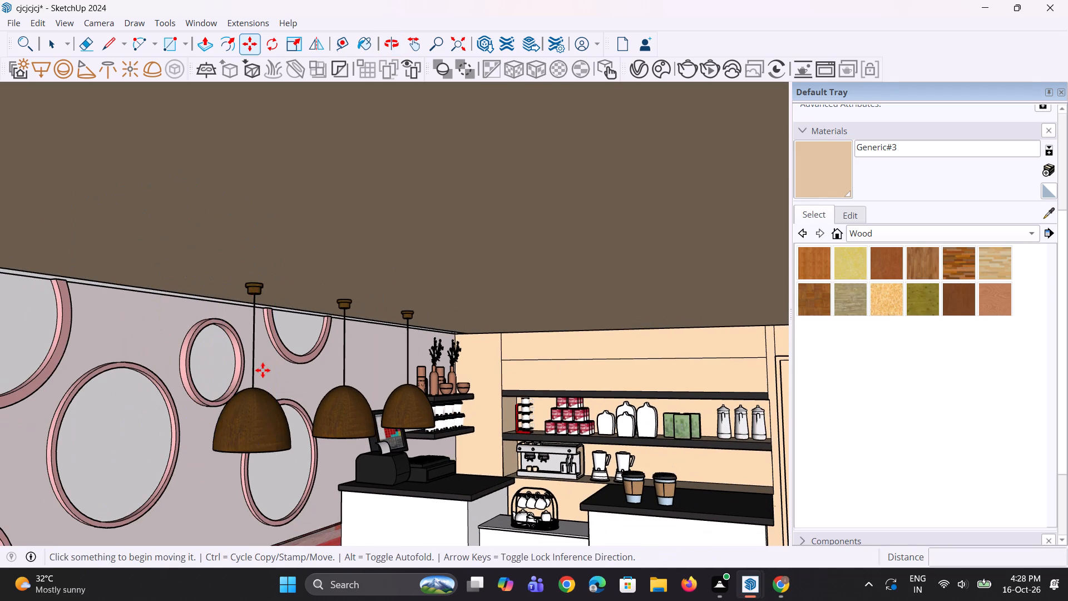
Copy the frontmost pendant lamp of the row farther along the circle-decorated wall toward the café's open front.
key("space")
key("space")
left_click(264, 415)
scroll(280, 386, "down", 3)
key("m")
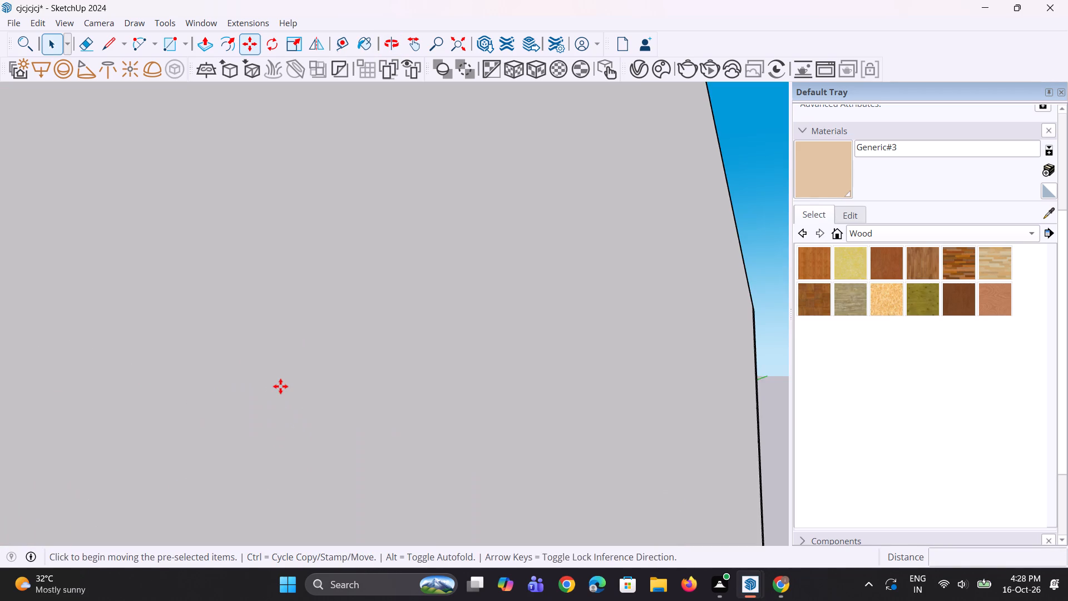
left_click(462, 45)
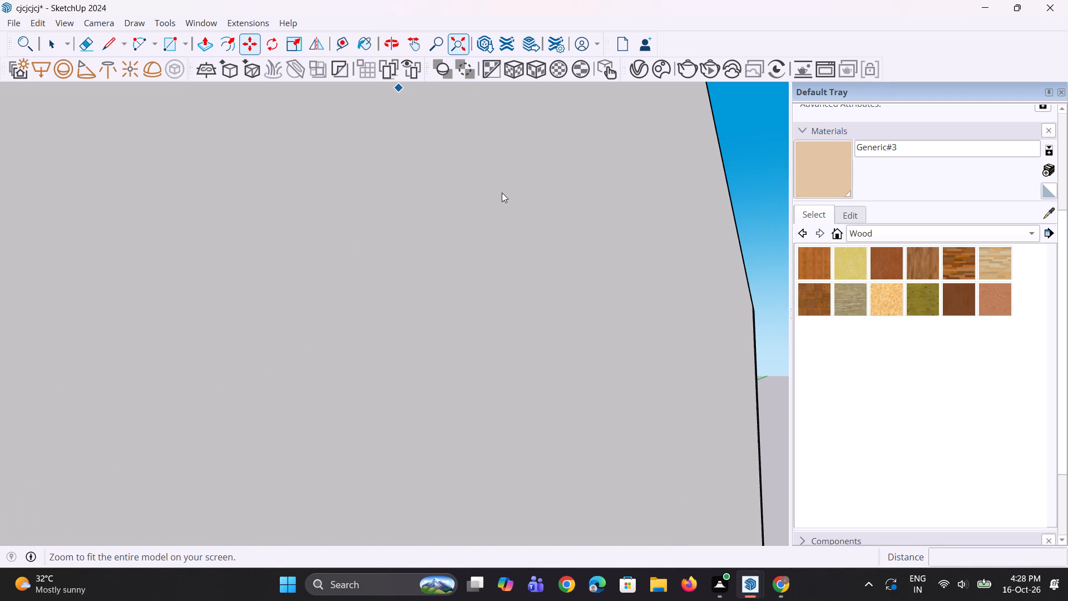
scroll(136, 314, "up", 6)
middle_click_drag(41, 315, 52, 318)
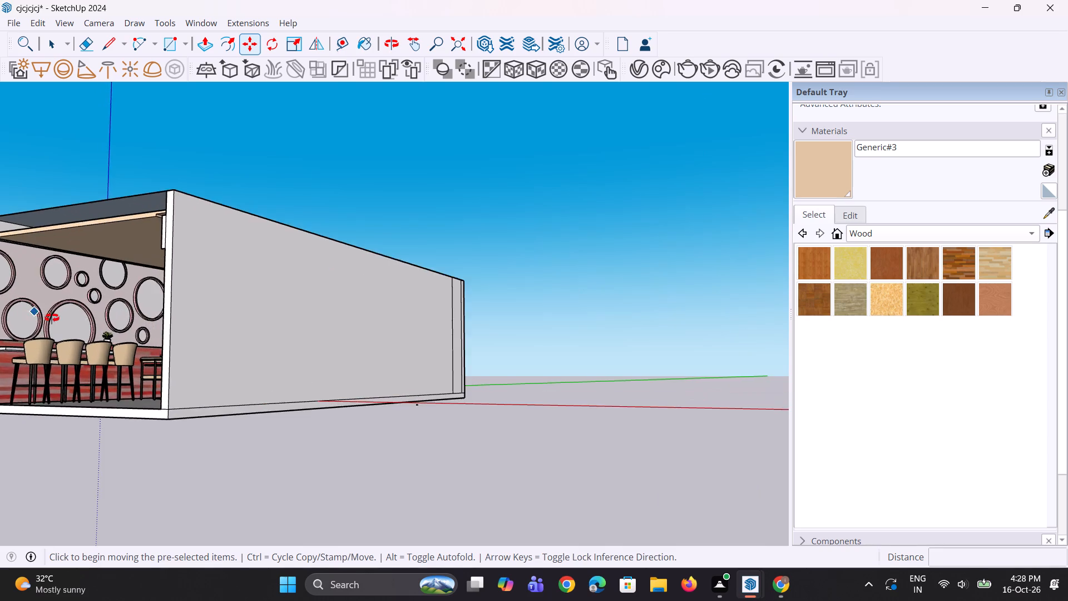
middle_click_drag(52, 318, 124, 339)
scroll(168, 268, "up", 7)
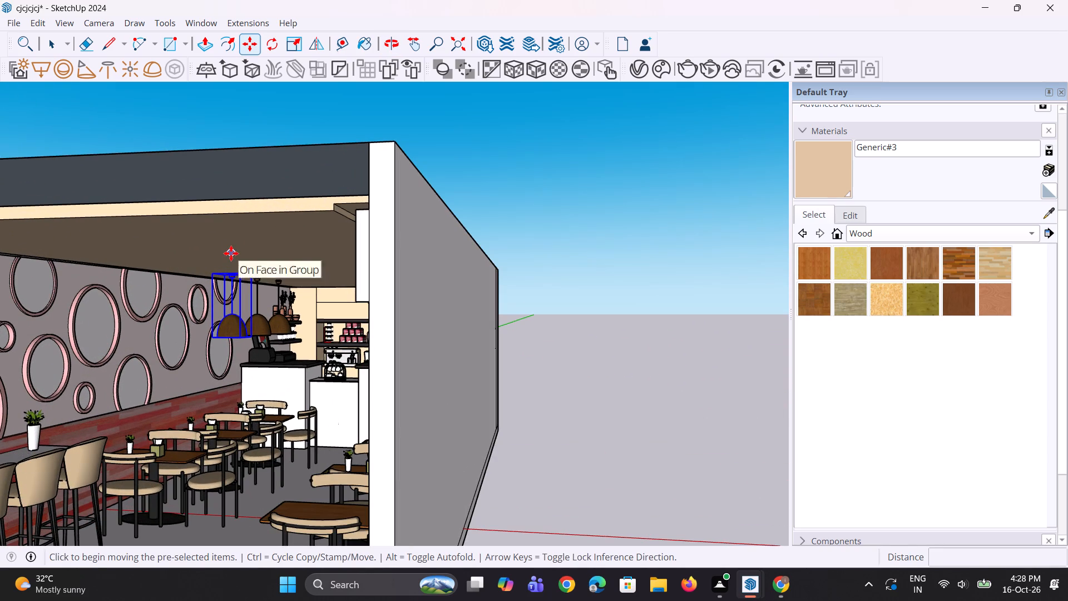
key("m")
left_click(245, 273)
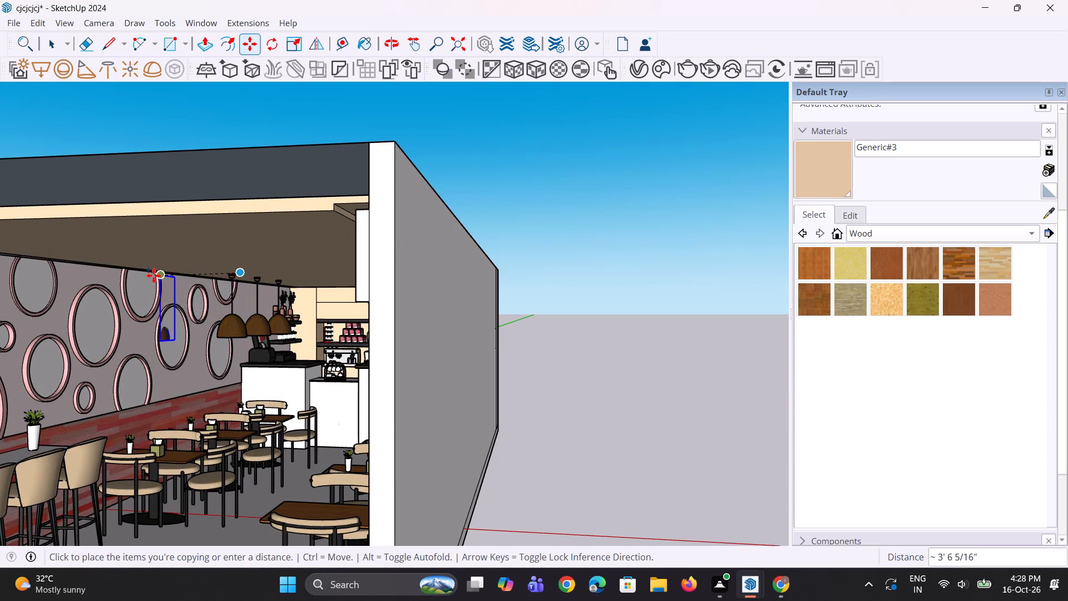
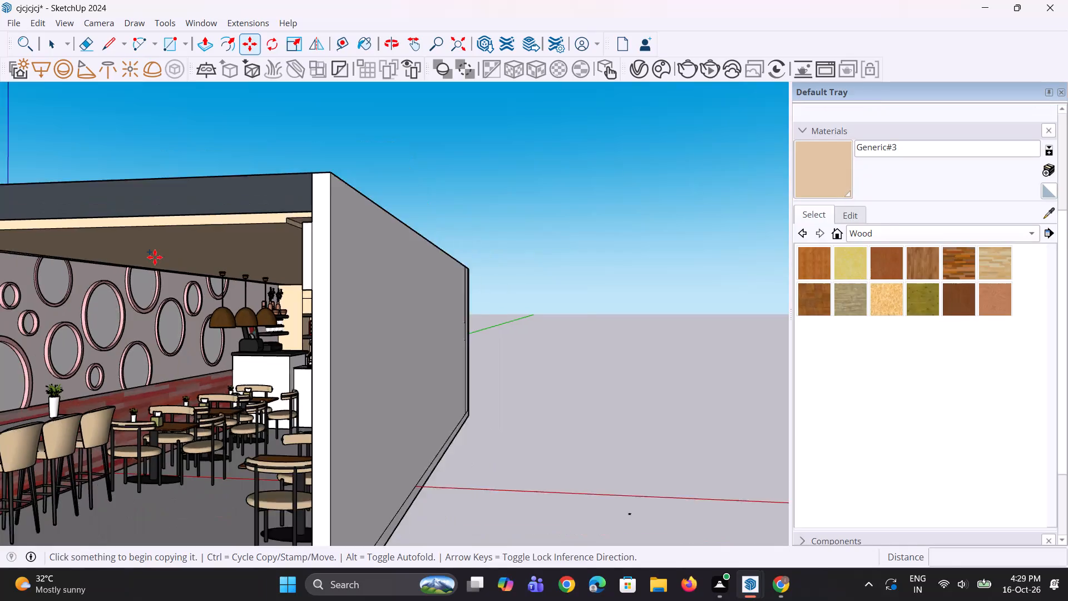
Copy the three pendant lamps near the bar counter about 7' 7" straight across the ceiling toward the wave-decorated wall.
middle_click_drag(155, 257, 238, 231)
key("space")
scroll(183, 294, "up", 1)
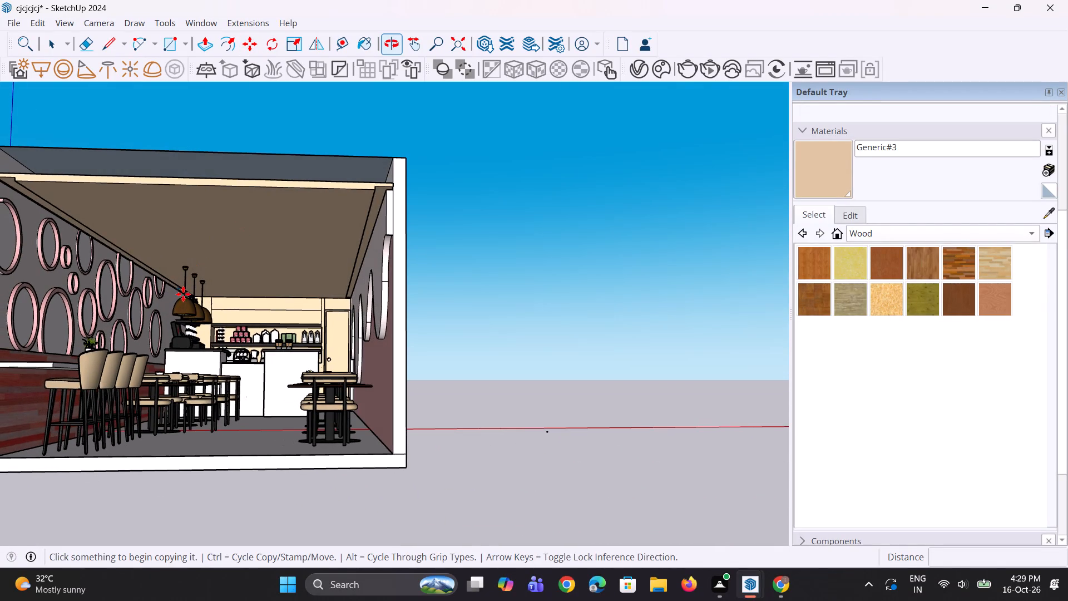
scroll(183, 294, "up", 4)
key("space")
triple_click(474, 288)
double_click(474, 288)
key("space")
key("space")
scroll(452, 301, "up", 2)
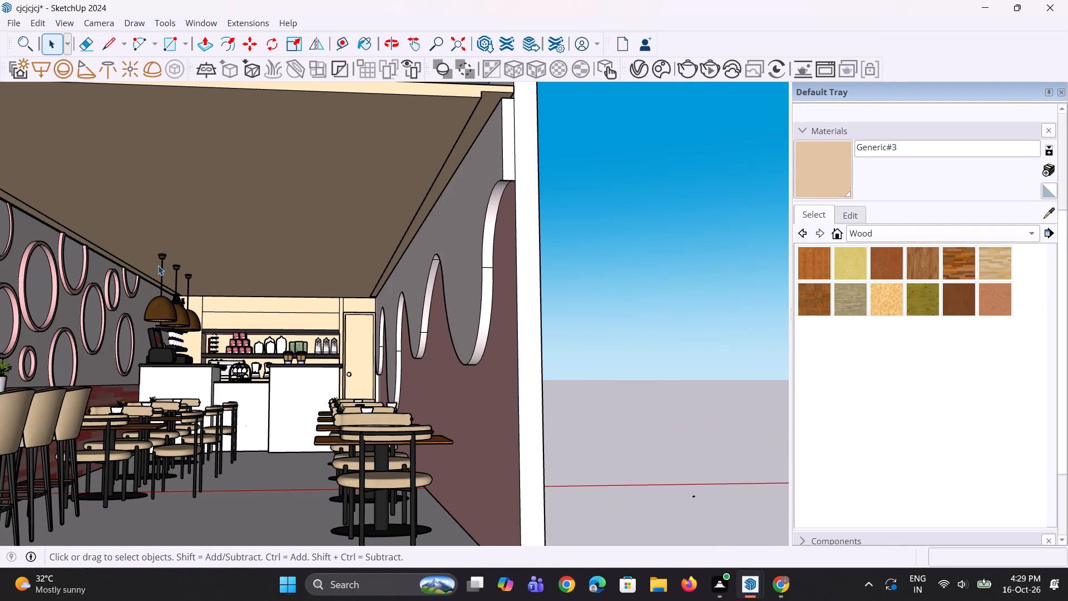
left_click(161, 292)
scroll(165, 289, "up", 7)
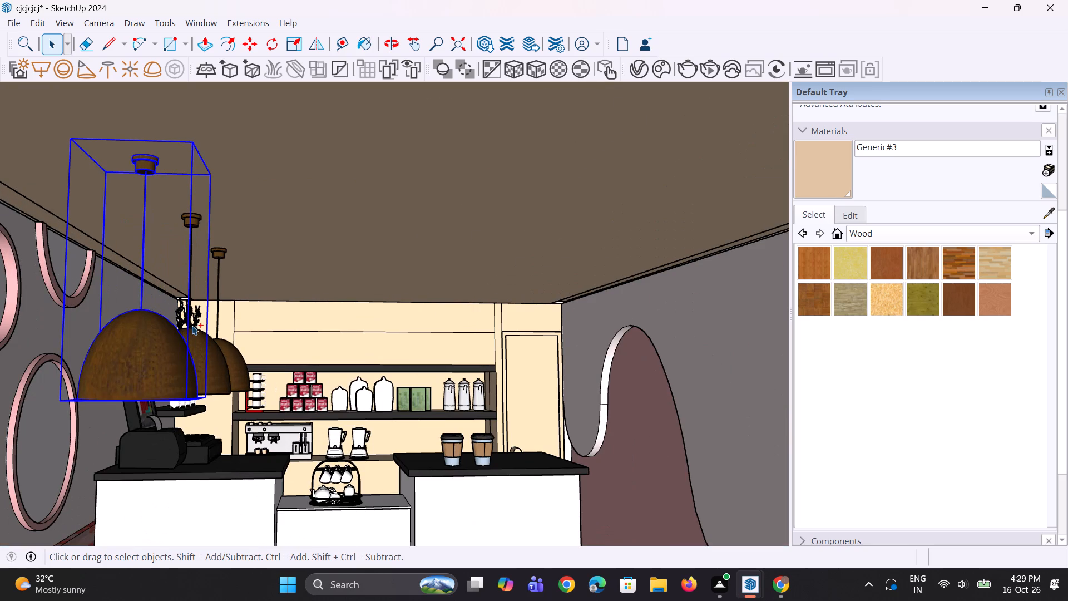
left_click(192, 327, "ctrl")
left_click(220, 285, "ctrl")
scroll(216, 284, "down", 2)
key("m")
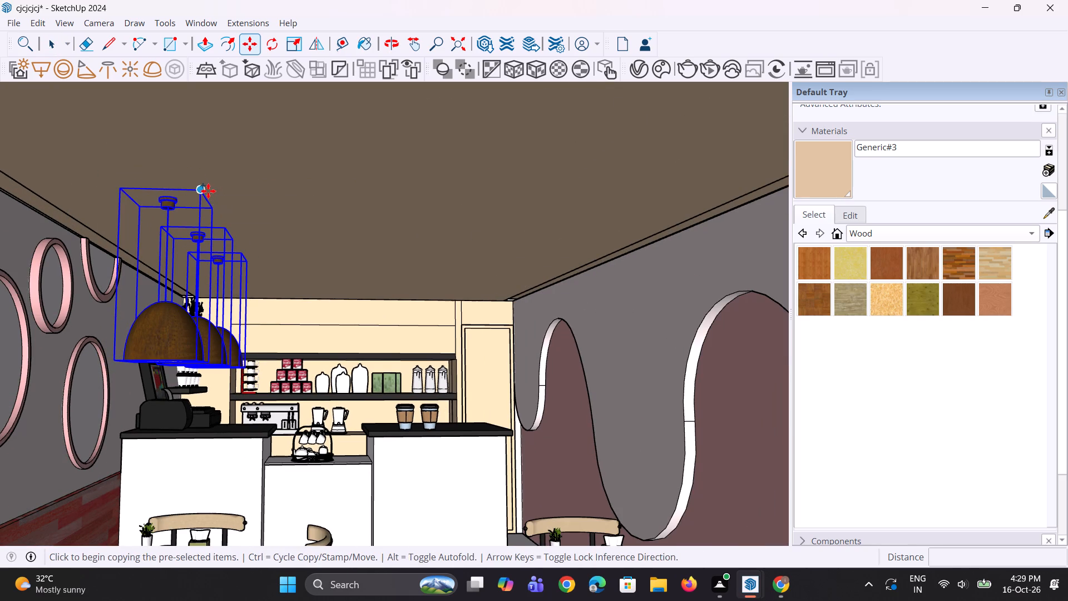
left_click(208, 191)
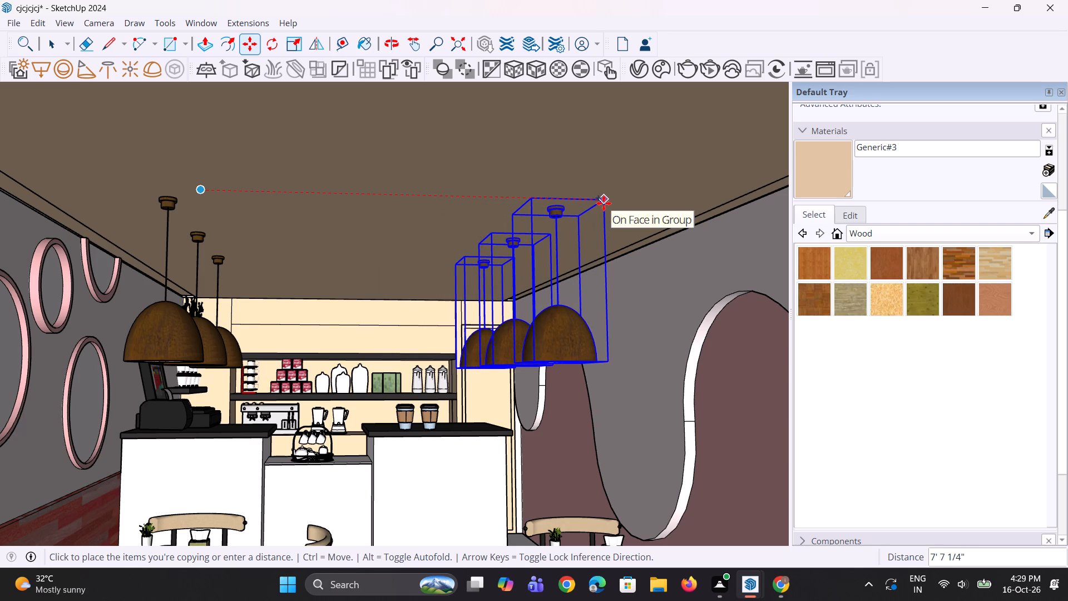
left_click(604, 203)
middle_click_drag(607, 235, 542, 242)
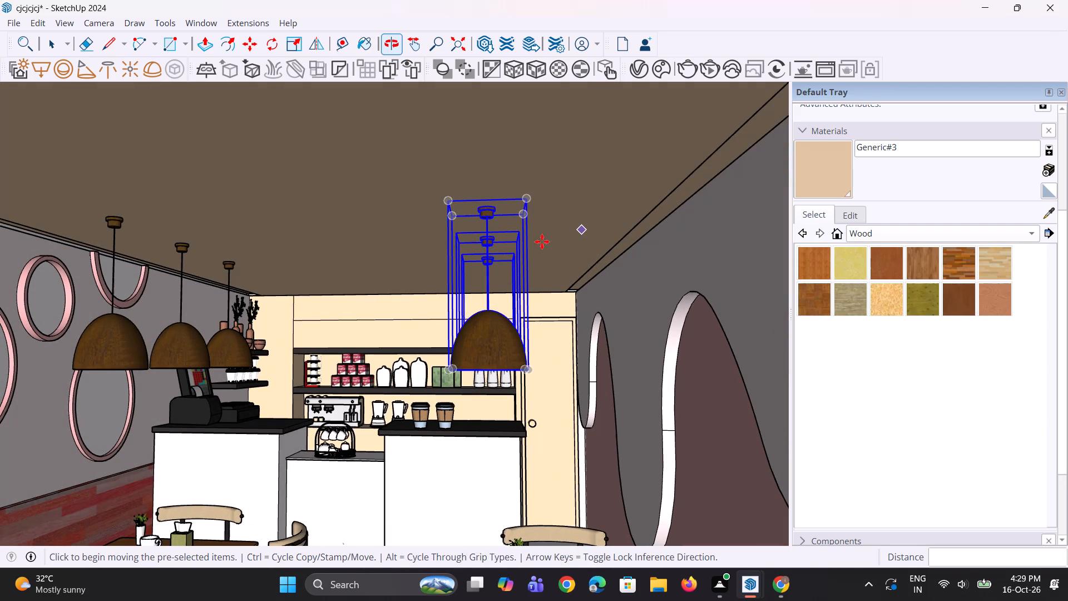
scroll(476, 304, "down", 10)
key("space")
key("space")
left_click(604, 354)
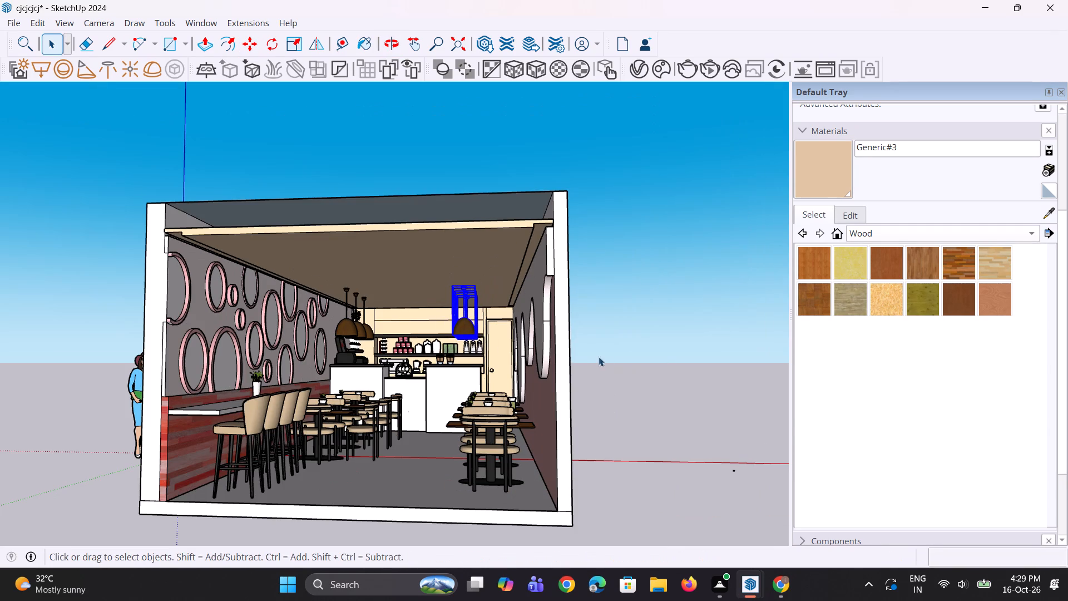
Examine both pendant lamp rows and the ceiling from the café's open front.
middle_click_drag(502, 376, 493, 294)
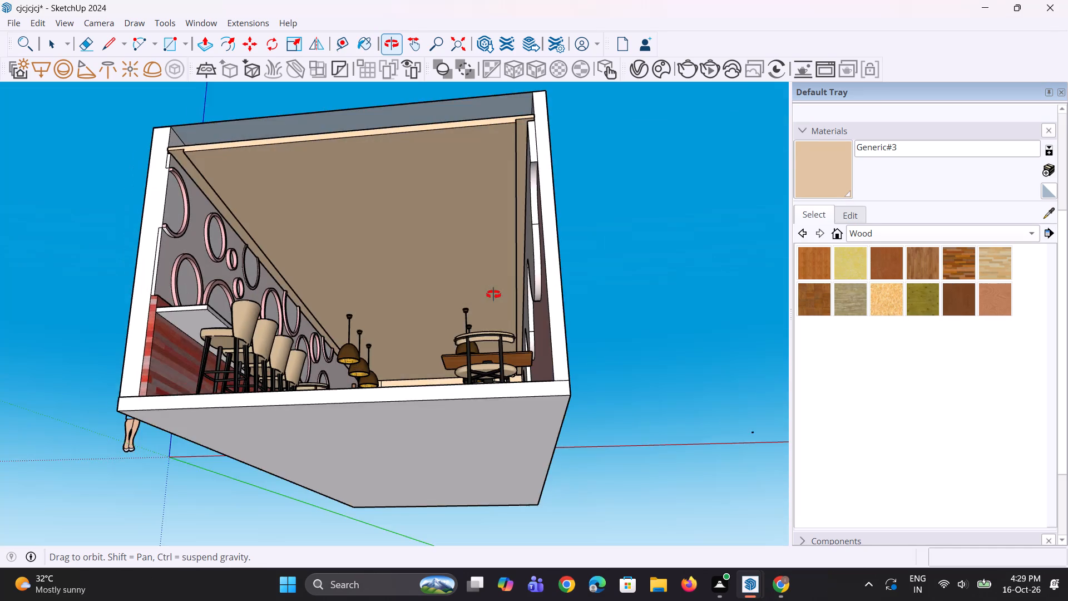
middle_click_drag(493, 294, 498, 397)
scroll(416, 369, "down", 4)
left_click(595, 378)
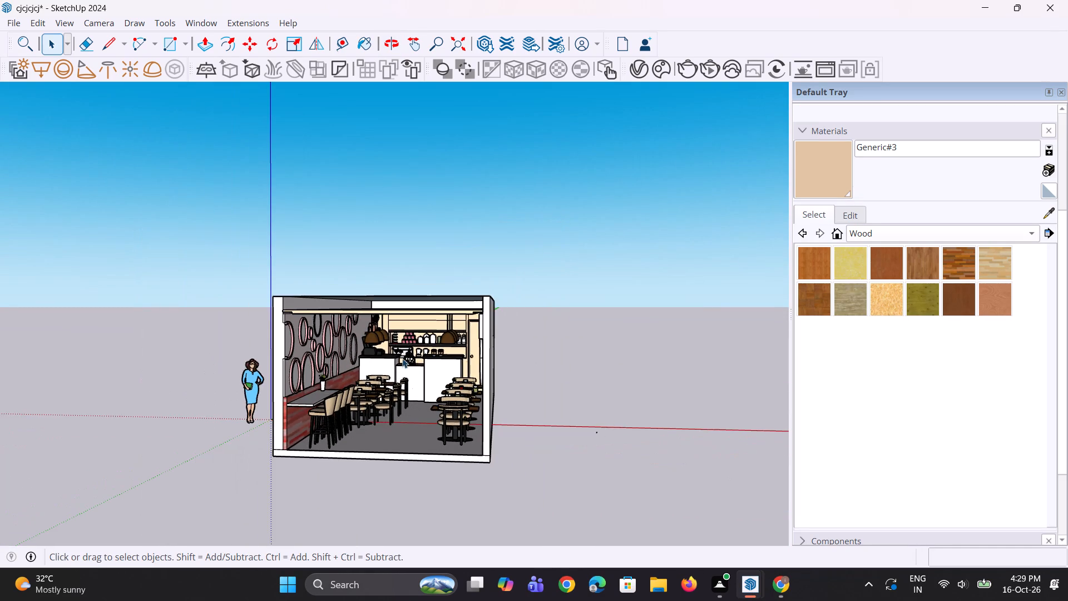
scroll(384, 359, "up", 9)
middle_click_drag(371, 355, 354, 346)
scroll(355, 346, "down", 2)
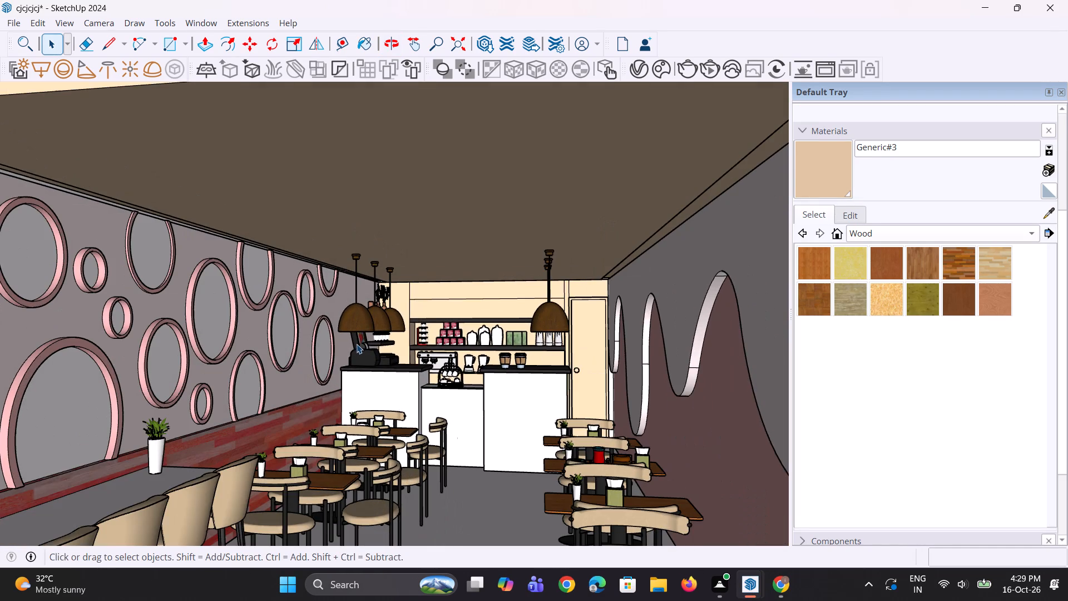
scroll(357, 341, "down", 1)
scroll(309, 372, "down", 1)
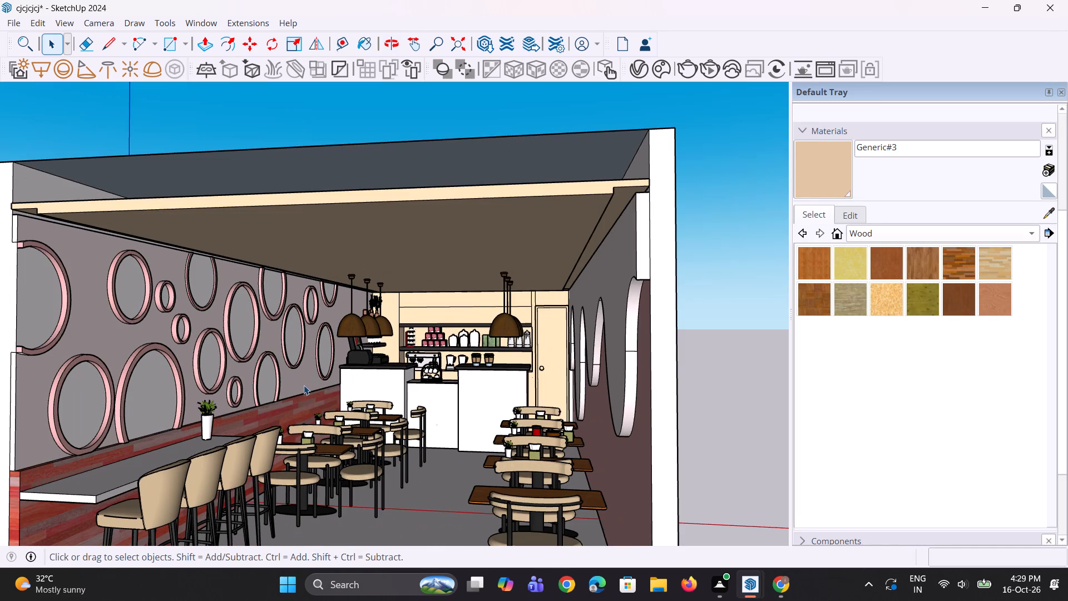
scroll(289, 429, "up", 2)
scroll(290, 418, "down", 4)
scroll(221, 330, "up", 1)
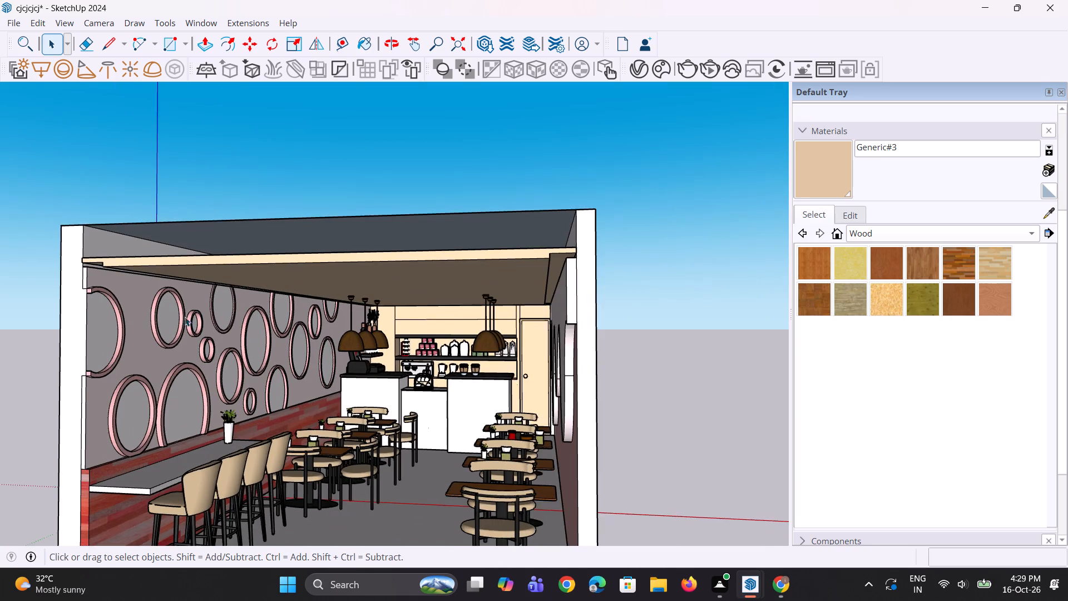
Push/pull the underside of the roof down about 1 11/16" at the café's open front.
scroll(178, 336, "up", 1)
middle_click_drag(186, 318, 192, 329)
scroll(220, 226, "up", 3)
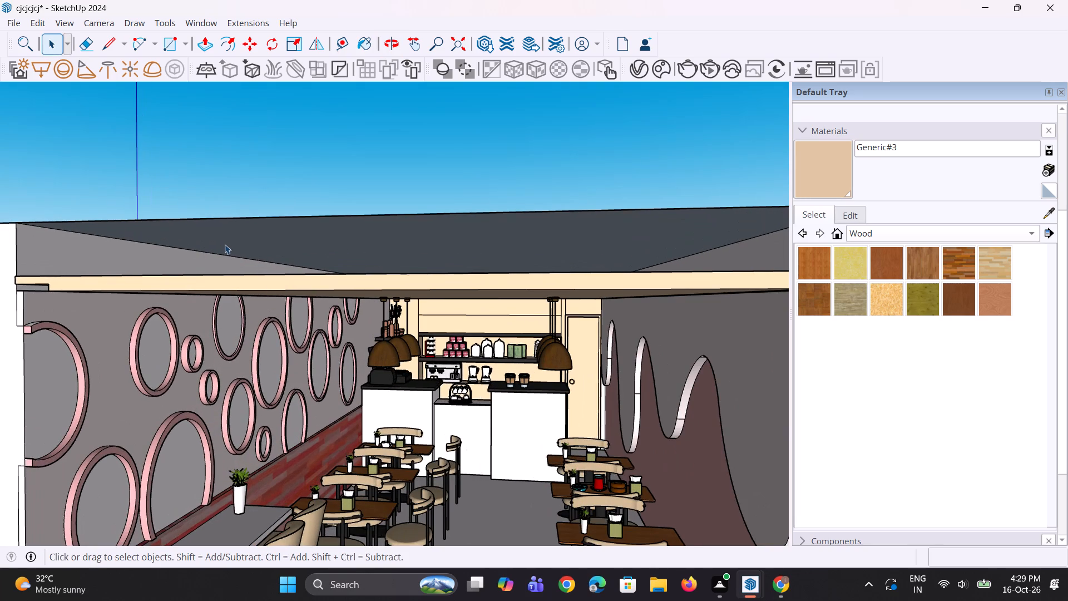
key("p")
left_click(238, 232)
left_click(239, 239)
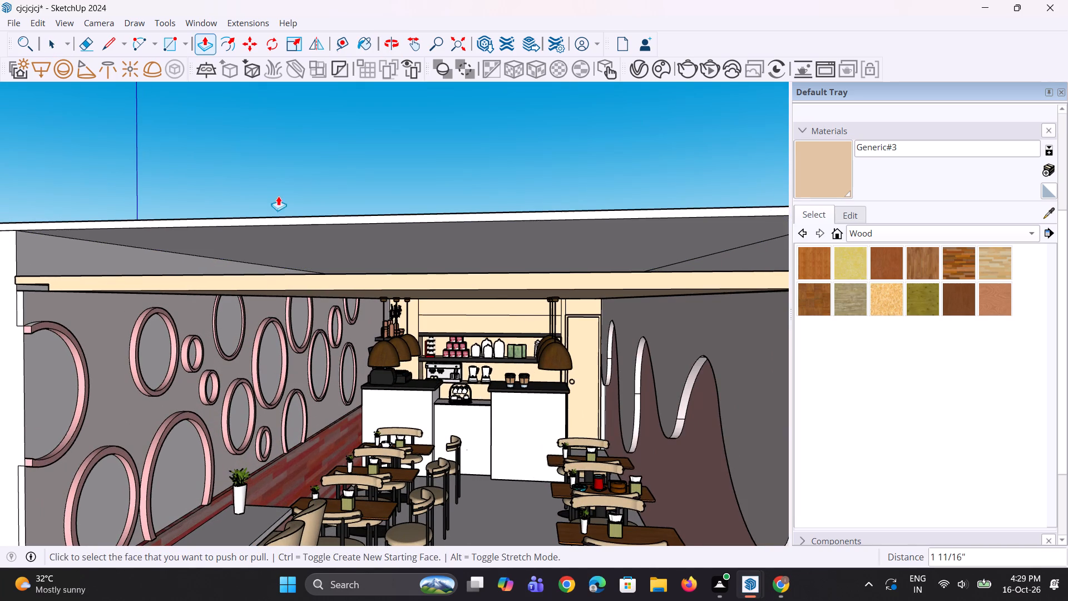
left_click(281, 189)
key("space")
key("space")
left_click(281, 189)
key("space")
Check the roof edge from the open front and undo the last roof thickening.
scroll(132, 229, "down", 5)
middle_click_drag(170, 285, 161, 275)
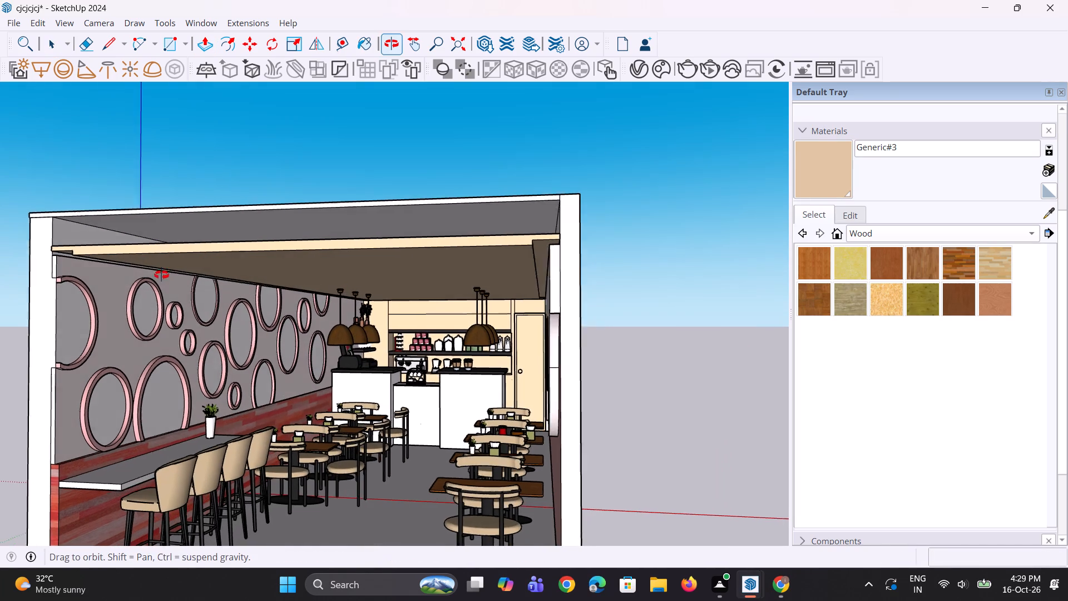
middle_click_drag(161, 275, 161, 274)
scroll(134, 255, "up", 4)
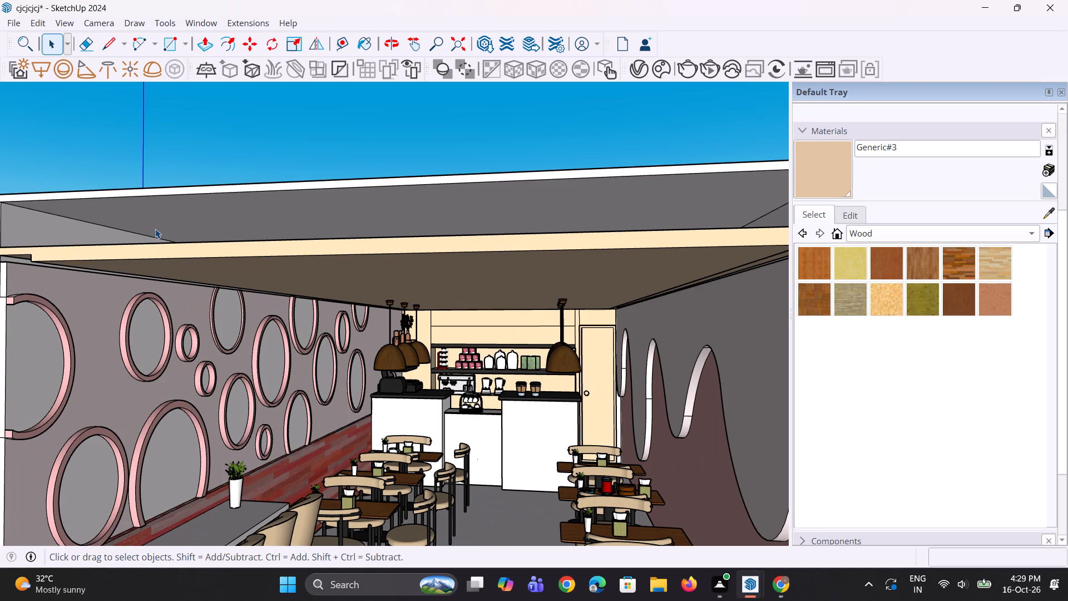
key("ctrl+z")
Push/pull the underside of the roof down 6" to give the roof slab thickness.
key("p")
left_click(179, 202)
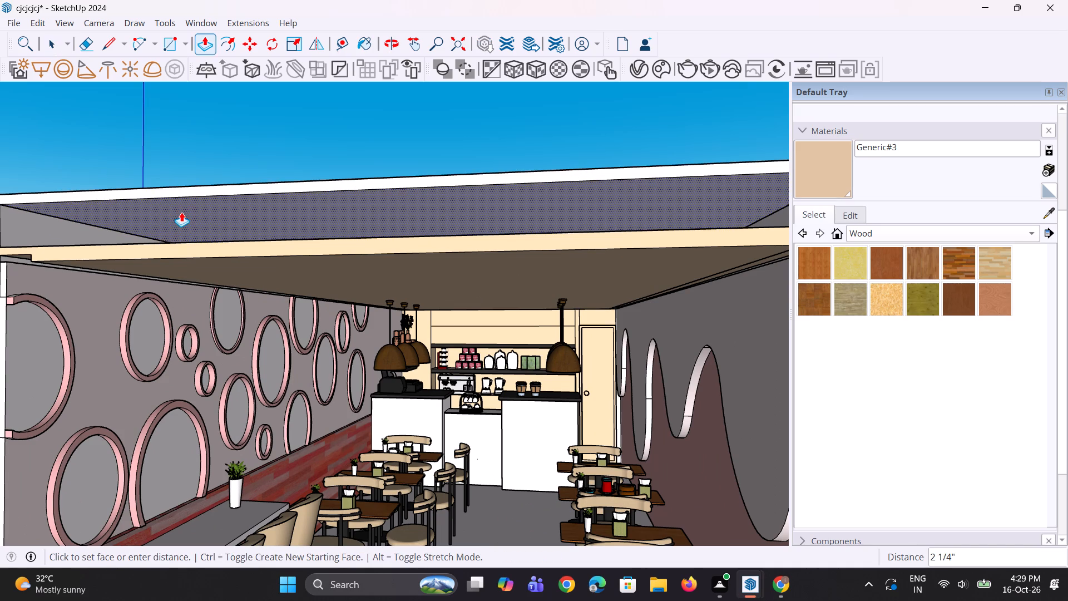
key("6")
key("shift+quotedbl")
key("Return")
key("space")
key("space")
left_click(256, 161)
Examine the café interior from its open front, checking the roof slab, both lamp rows and the seating.
scroll(228, 287, "down", 5)
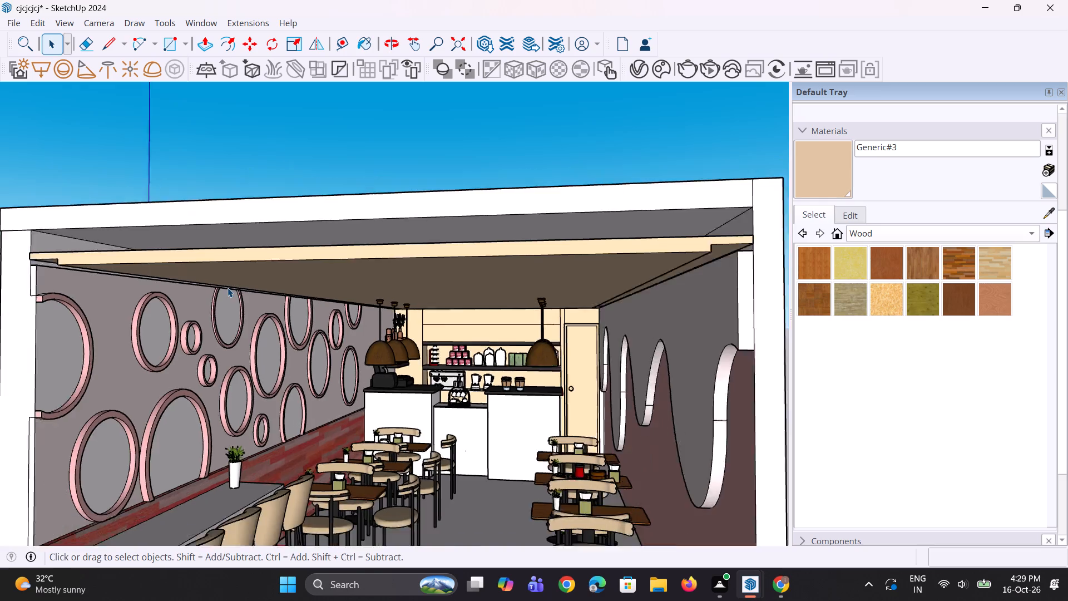
middle_click_drag(235, 364, 225, 348)
scroll(228, 344, "up", 3)
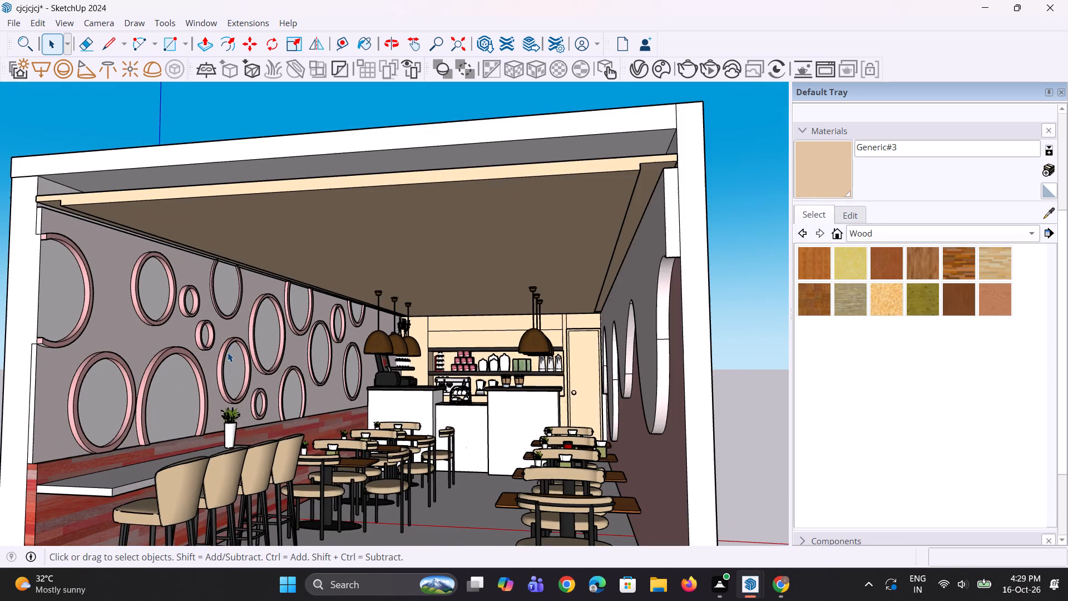
scroll(228, 353, "down", 3)
middle_click_drag(268, 377, 296, 375)
scroll(362, 373, "up", 2)
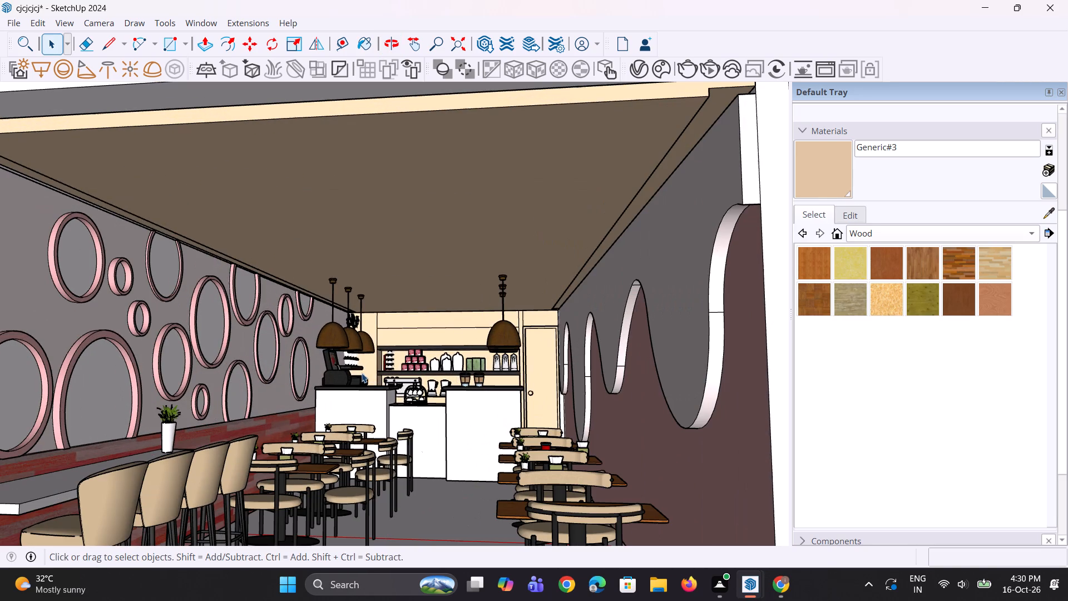
scroll(283, 364, "down", 1)
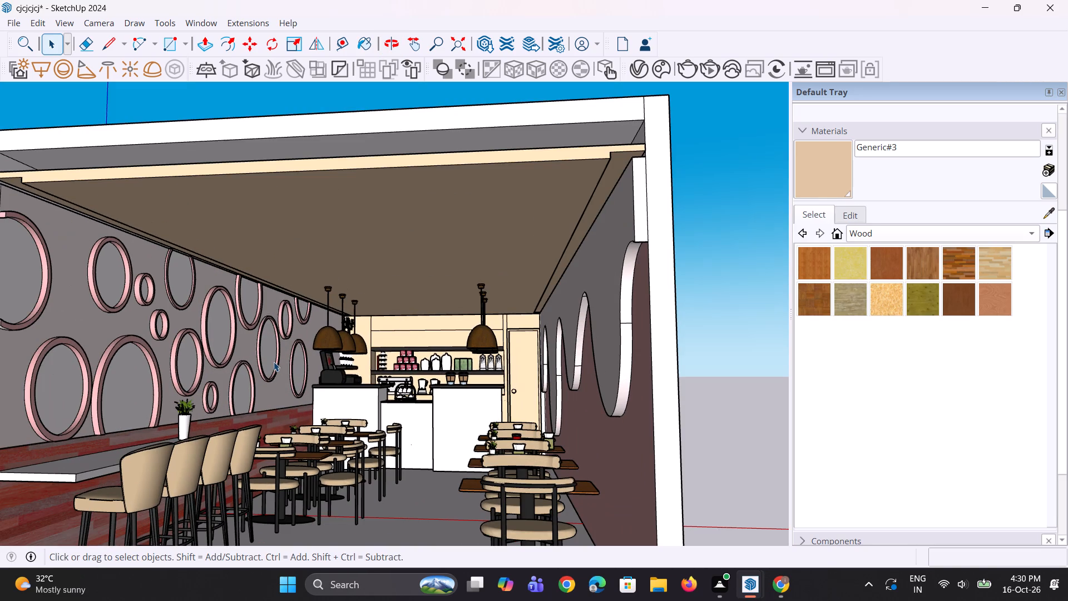
scroll(245, 348, "down", 3)
middle_click_drag(238, 351, 241, 356)
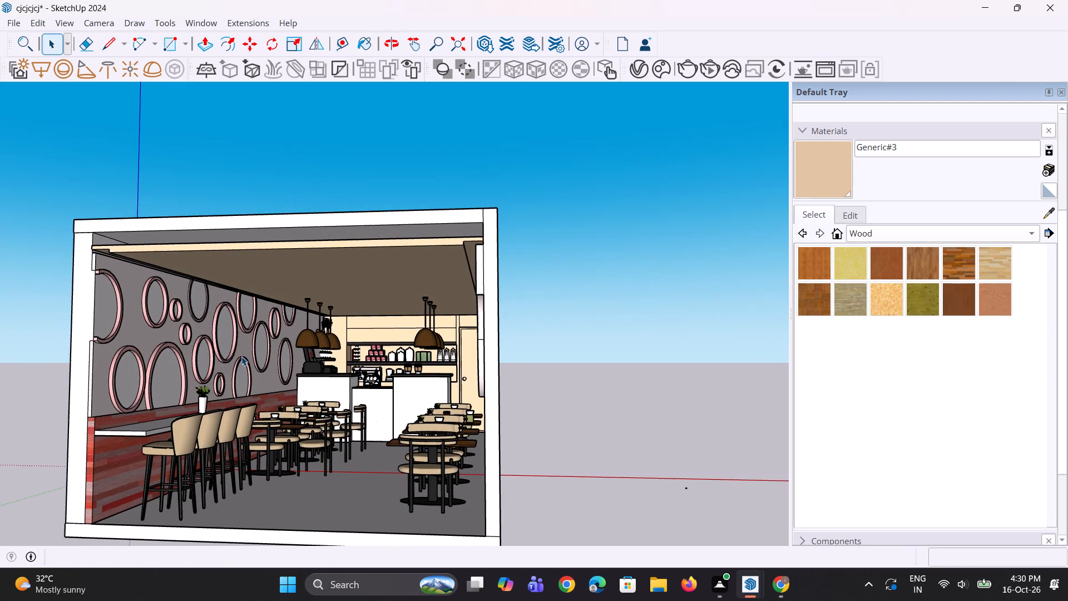
scroll(160, 348, "down", 2)
scroll(330, 407, "up", 4)
middle_click_drag(330, 408, 335, 411)
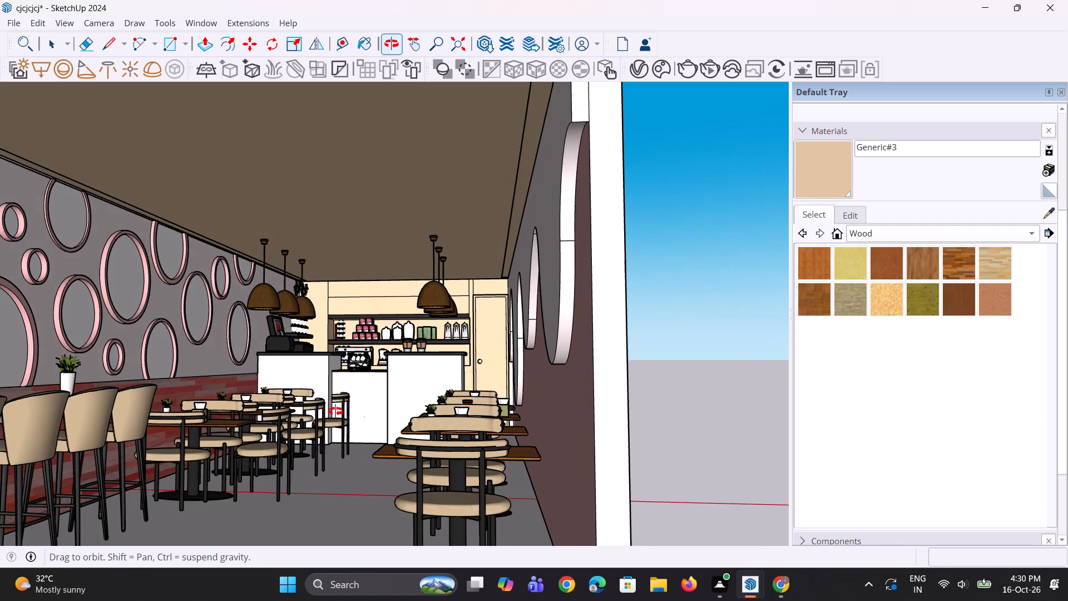
middle_click_drag(335, 411, 337, 412)
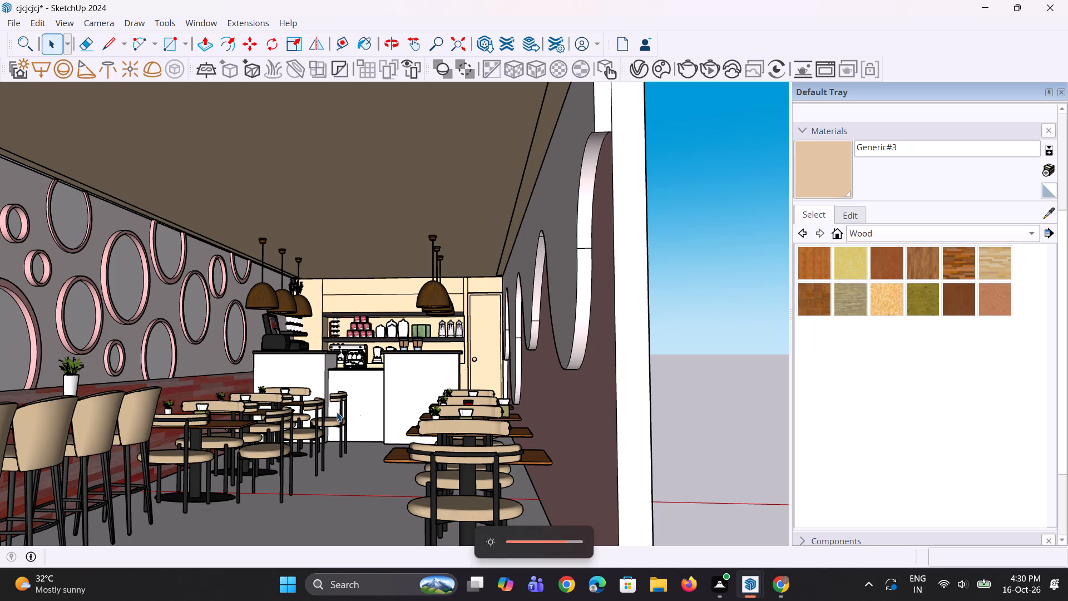
scroll(349, 395, "down", 3)
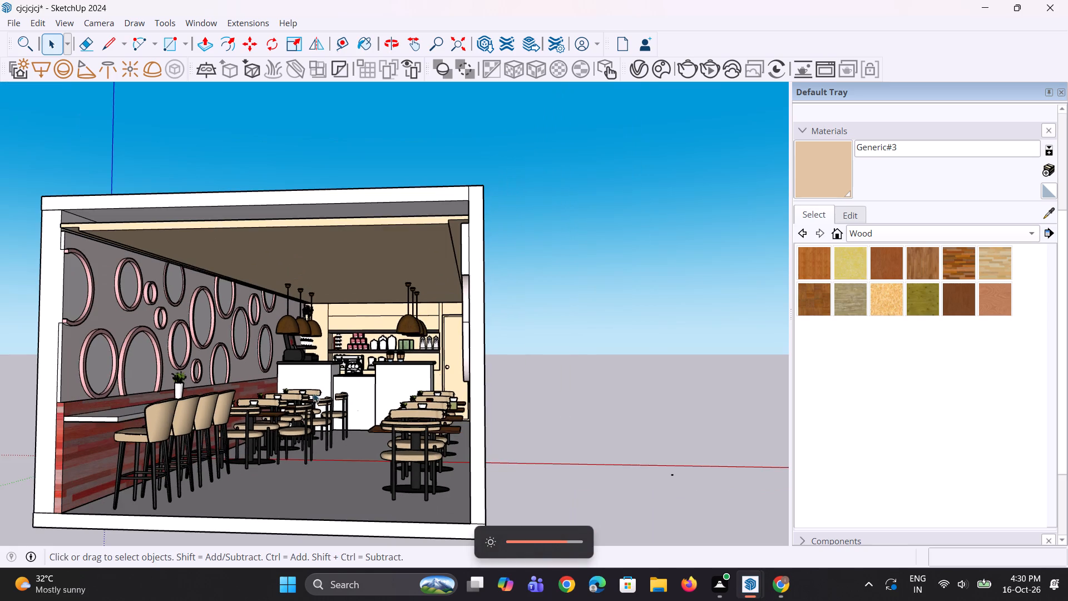
scroll(214, 397, "up", 4)
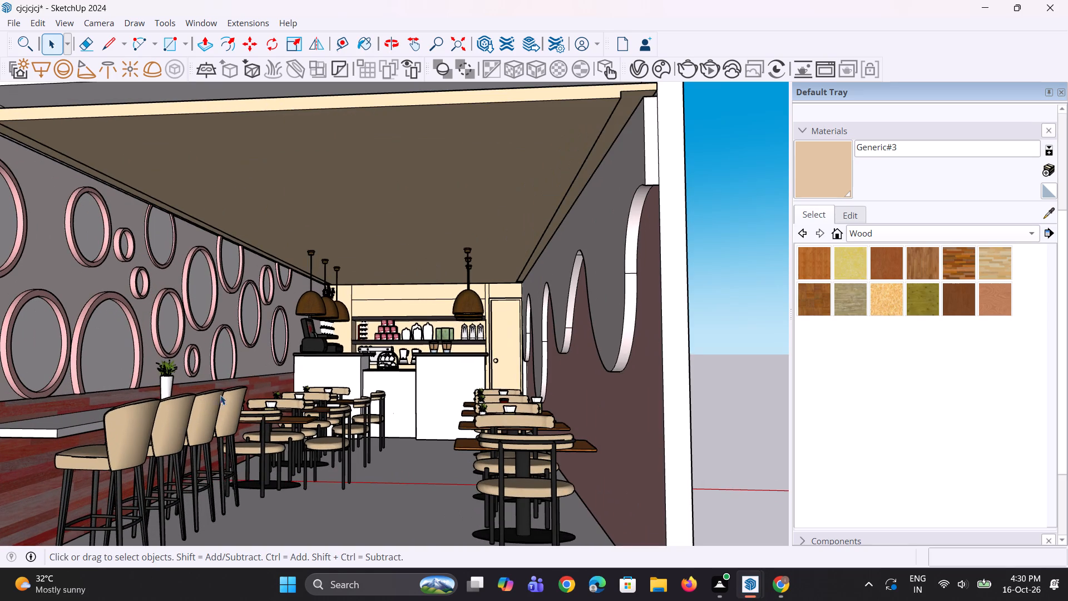
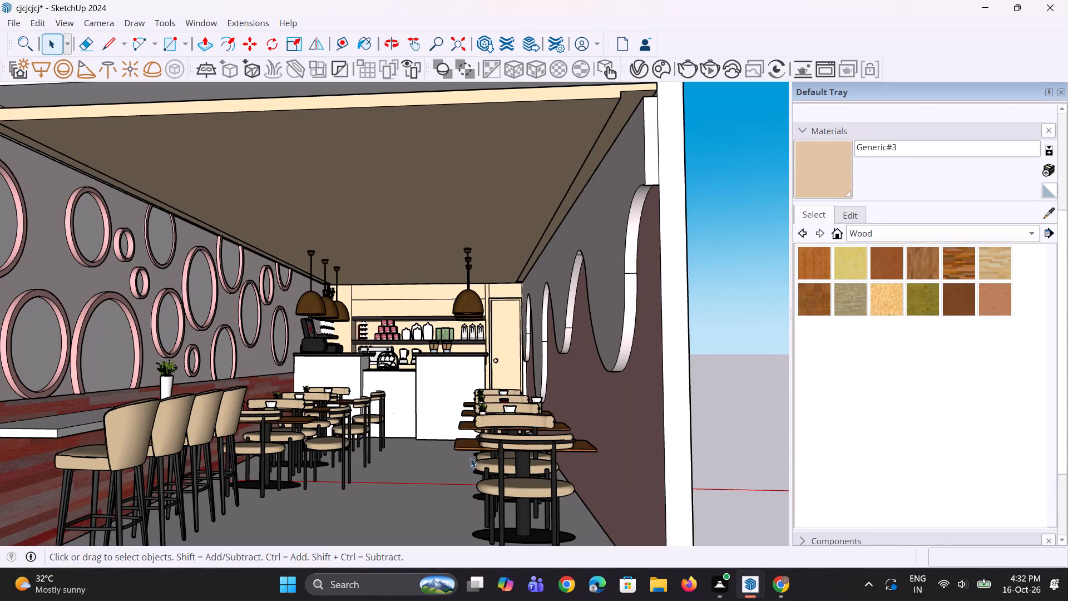
Switch to Chrome with the first listed profile and search Google for whatsapp in a new tab.
left_click(559, 575)
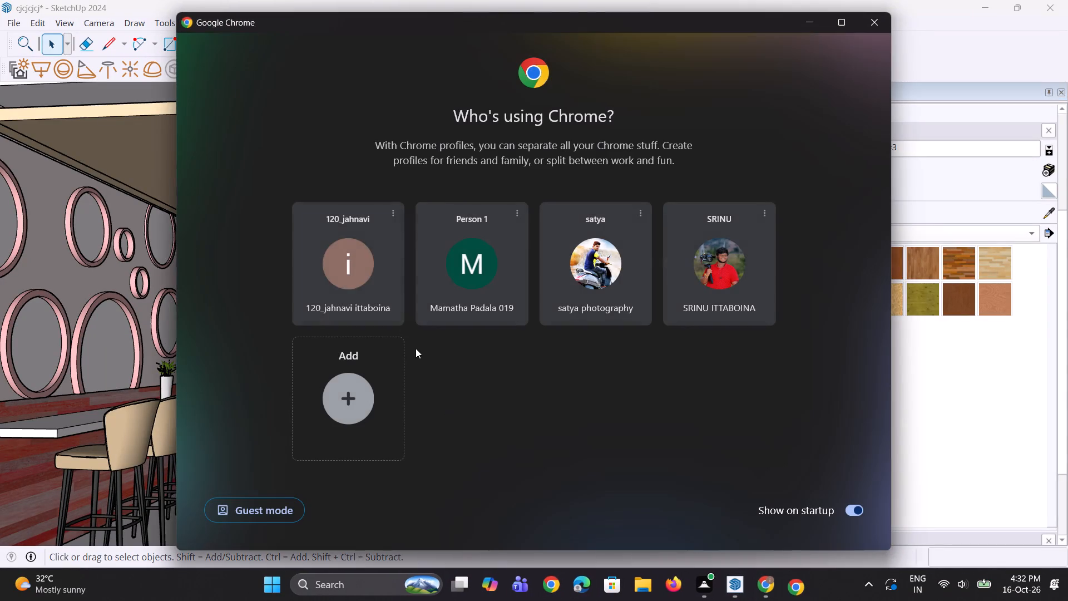
left_click(388, 279)
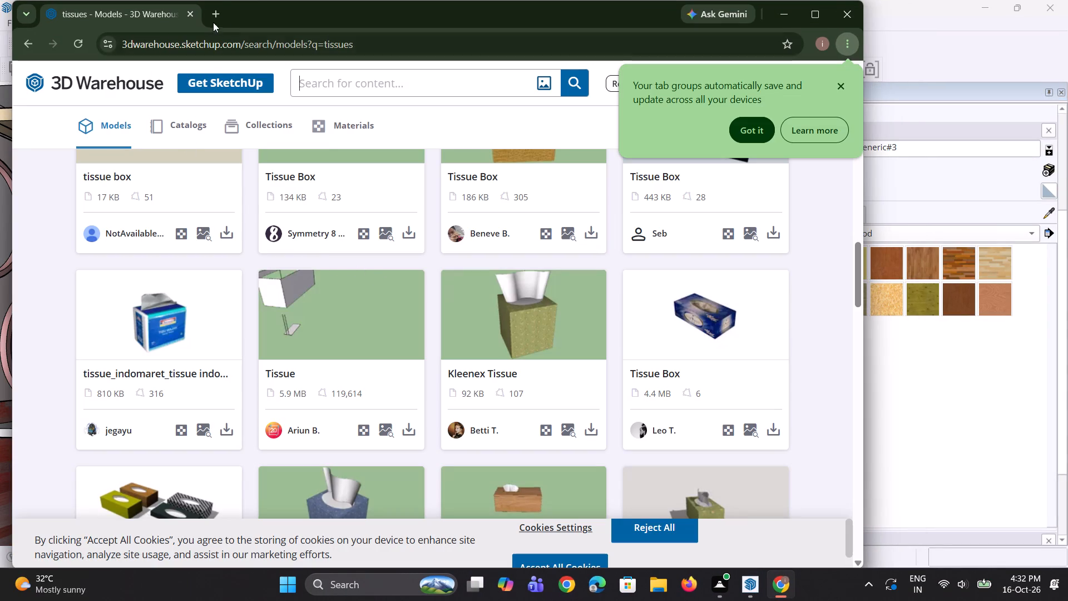
left_click(222, 16)
left_click(268, 267)
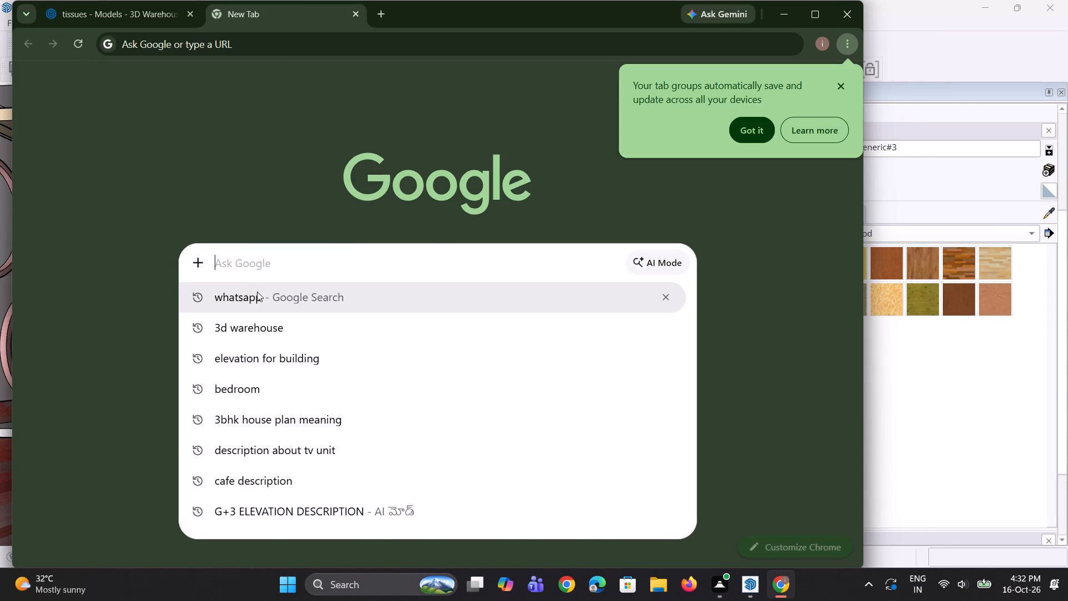
left_click(257, 294)
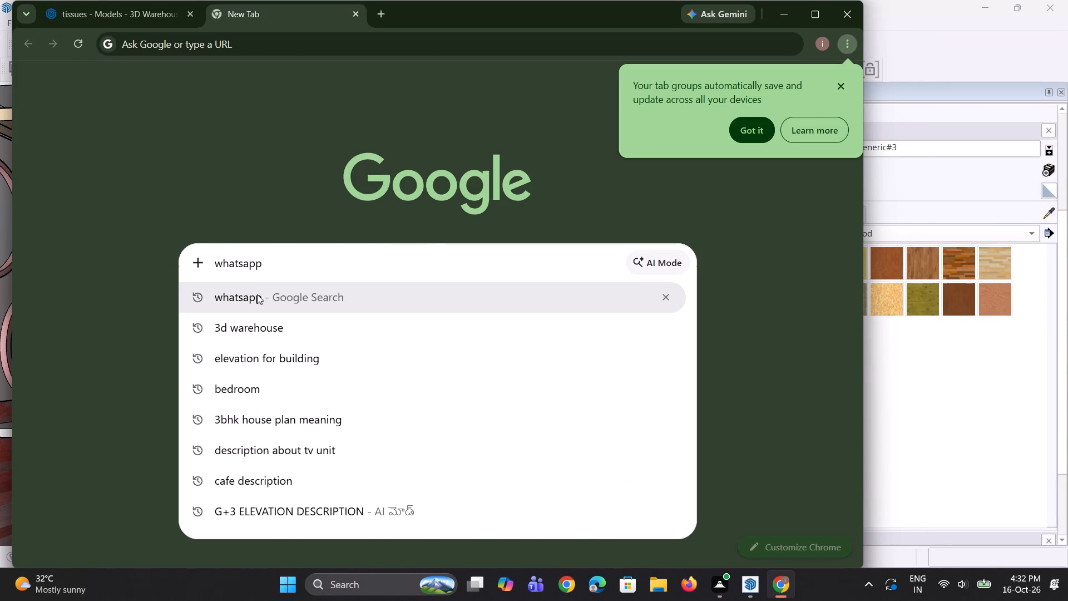
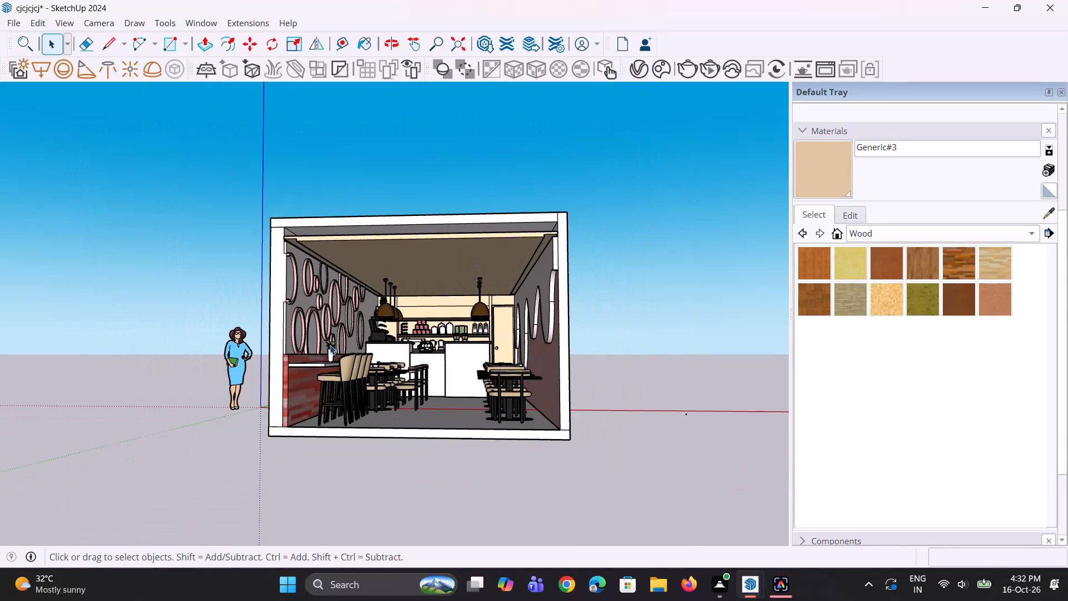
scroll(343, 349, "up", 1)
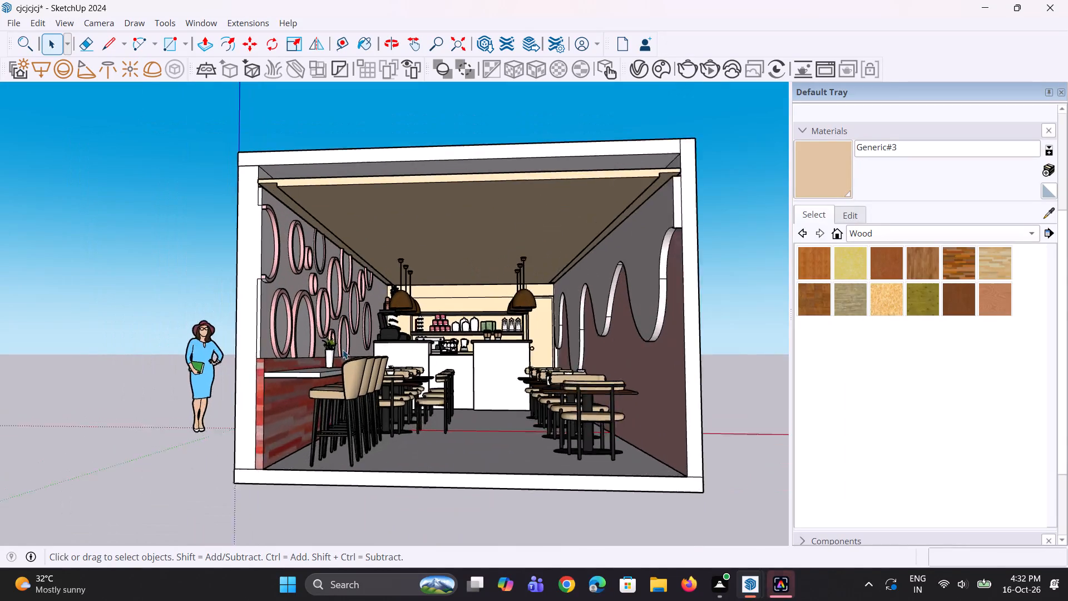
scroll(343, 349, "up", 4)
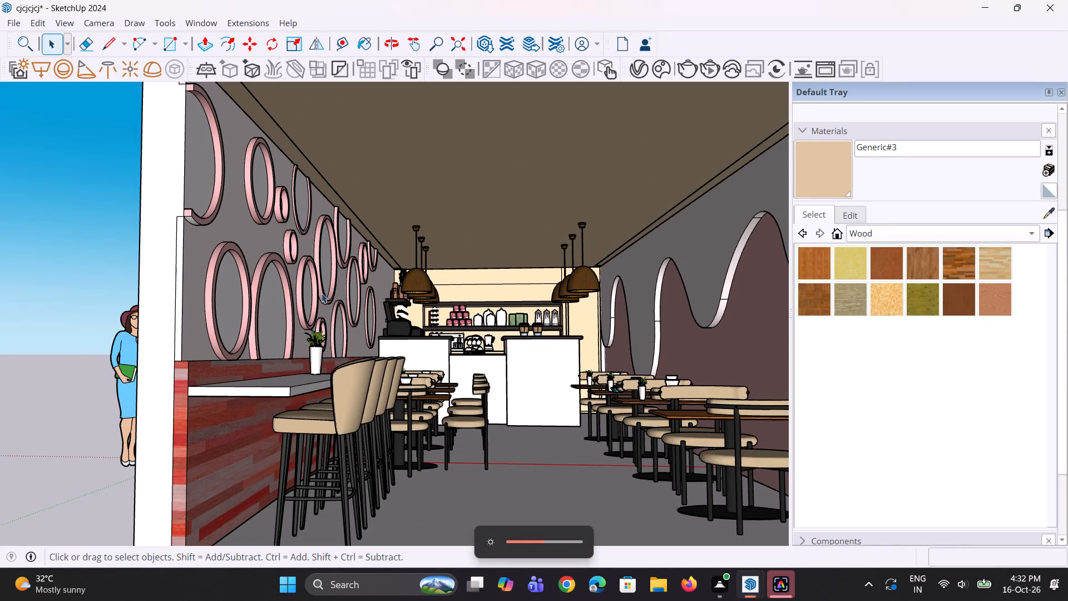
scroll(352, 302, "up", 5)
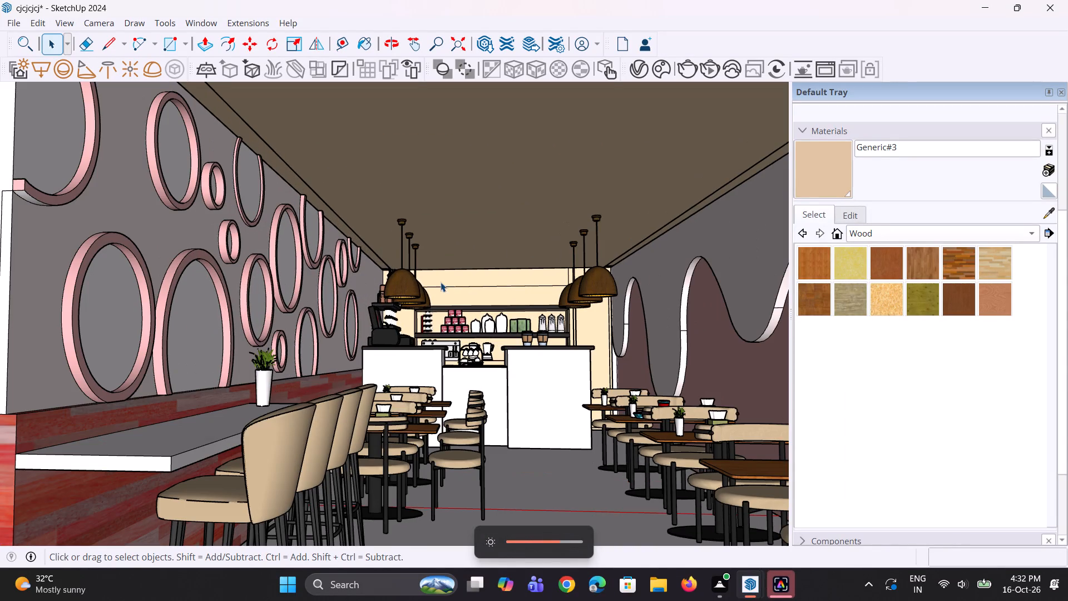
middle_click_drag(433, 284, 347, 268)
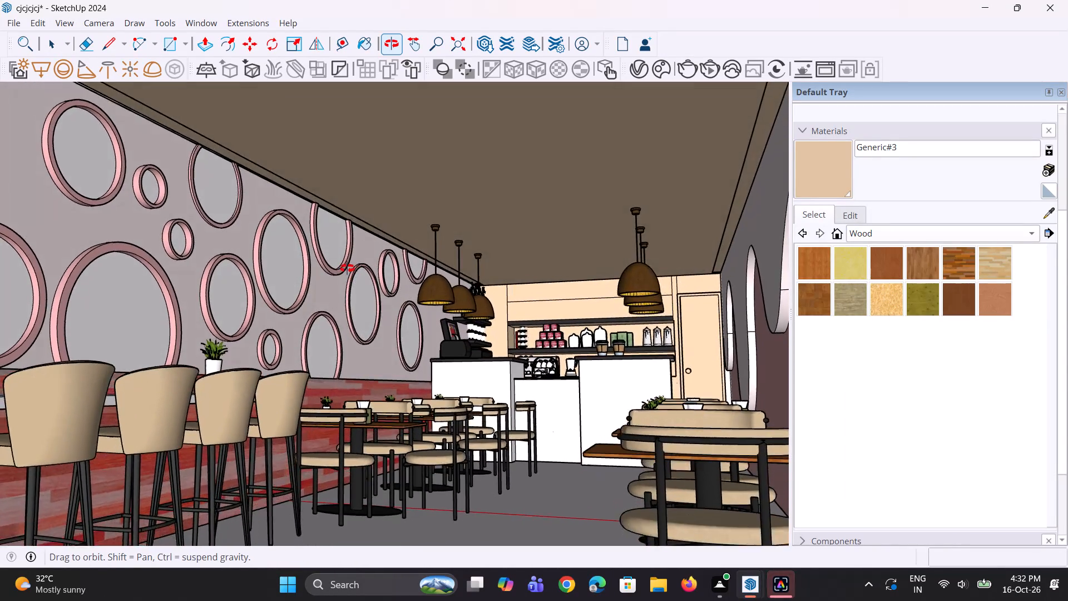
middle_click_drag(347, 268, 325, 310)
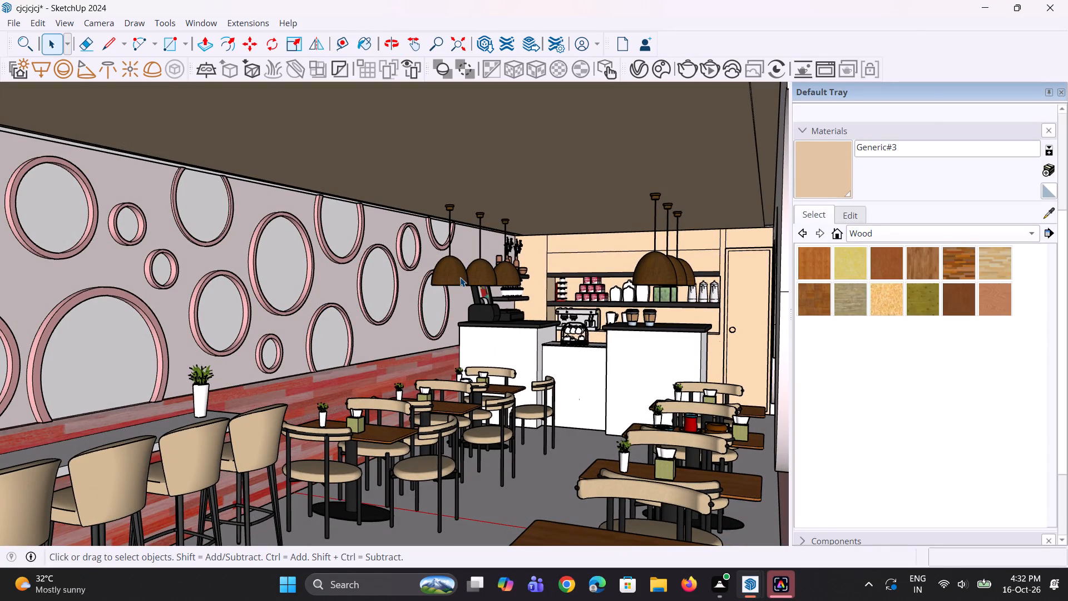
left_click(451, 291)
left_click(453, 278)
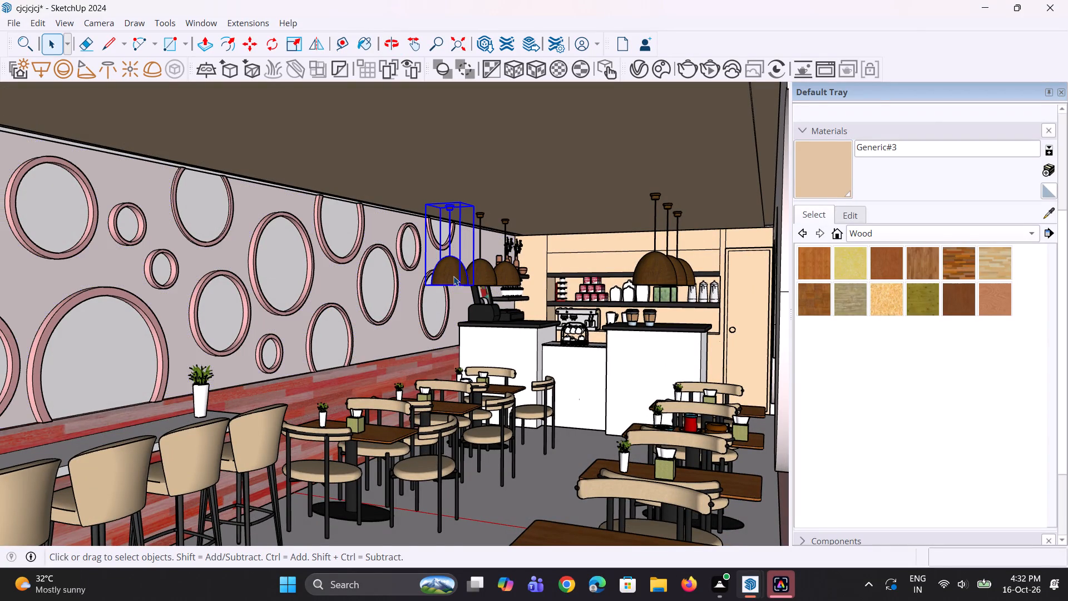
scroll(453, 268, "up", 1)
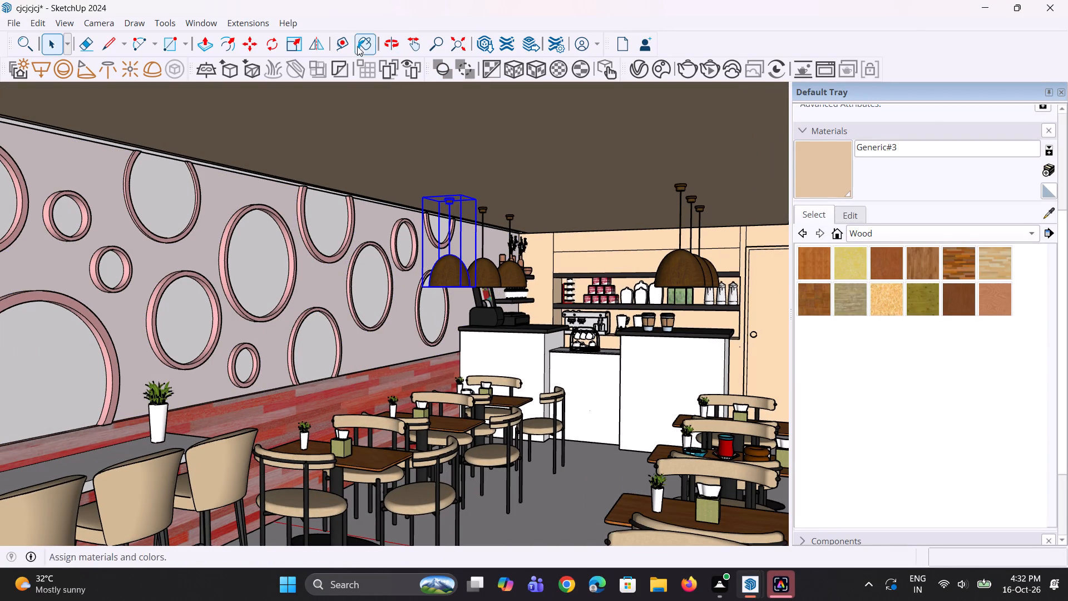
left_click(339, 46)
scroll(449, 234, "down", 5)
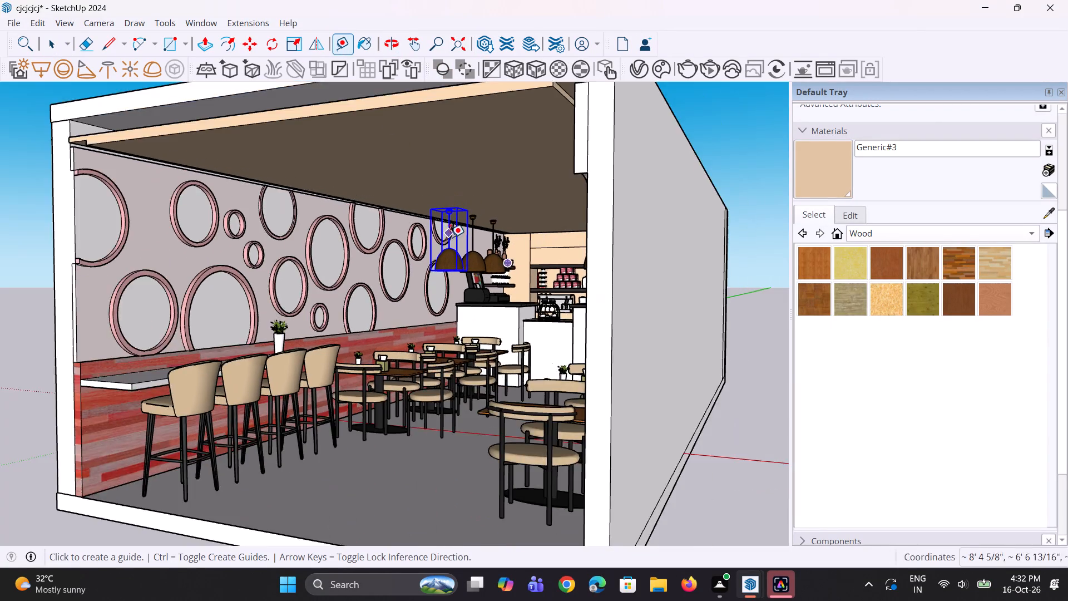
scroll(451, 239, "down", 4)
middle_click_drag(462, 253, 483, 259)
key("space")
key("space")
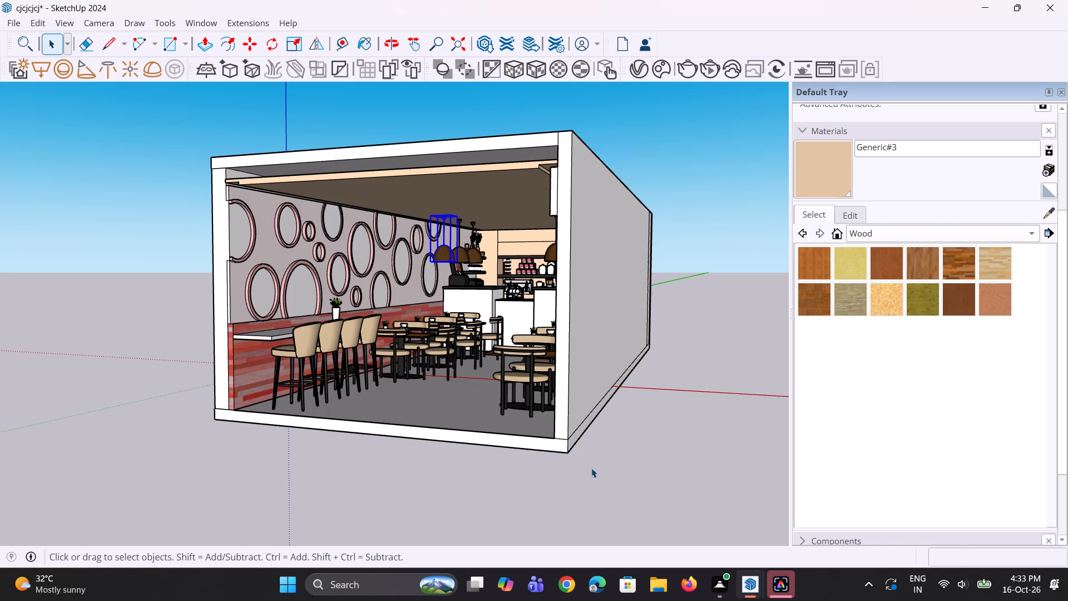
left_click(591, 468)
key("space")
Examine the café's roof slab edge, ceiling and the pendant lamp mounts beside the ring-decorated wall.
scroll(459, 450, "down", 4)
middle_click_drag(491, 447, 524, 460)
double_click(519, 474)
scroll(450, 219, "up", 4)
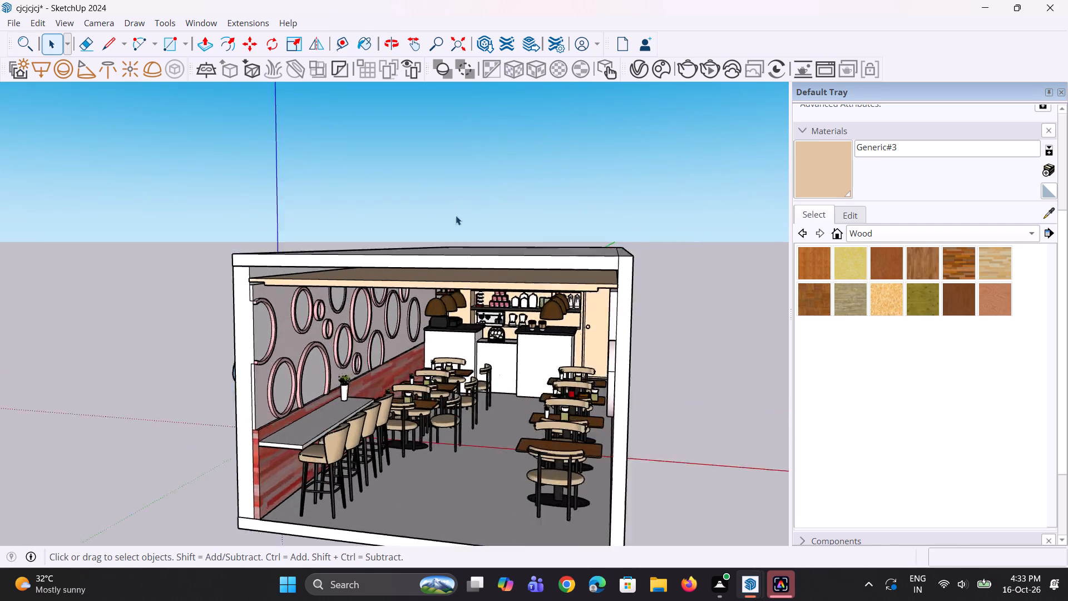
scroll(456, 215, "up", 7)
middle_click_drag(404, 404, 402, 279)
scroll(407, 301, "down", 9)
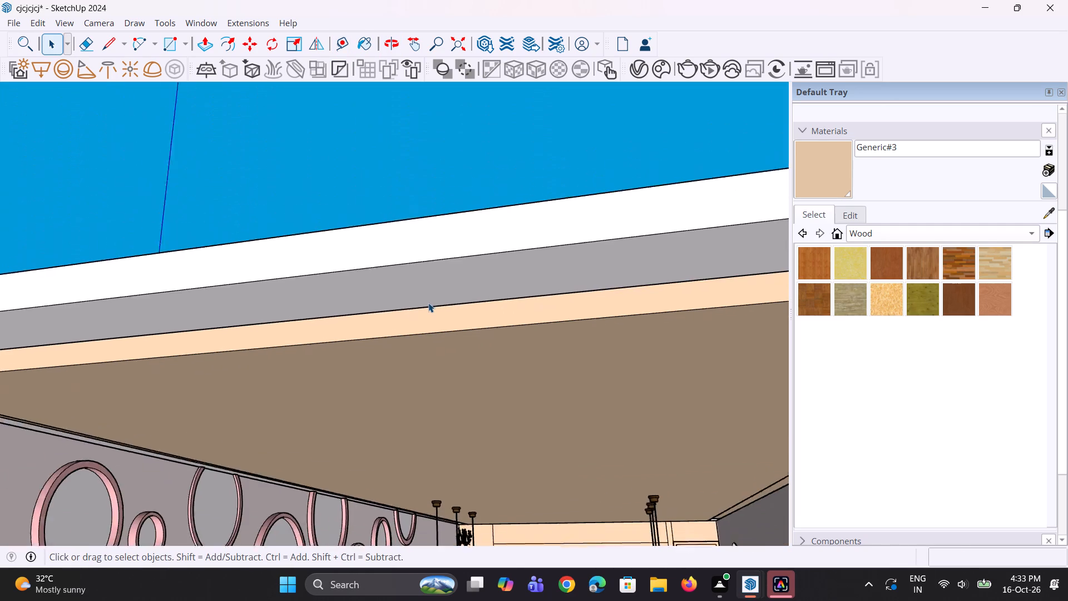
scroll(428, 303, "down", 12)
scroll(439, 397, "up", 13)
middle_click_drag(466, 489, 279, 500)
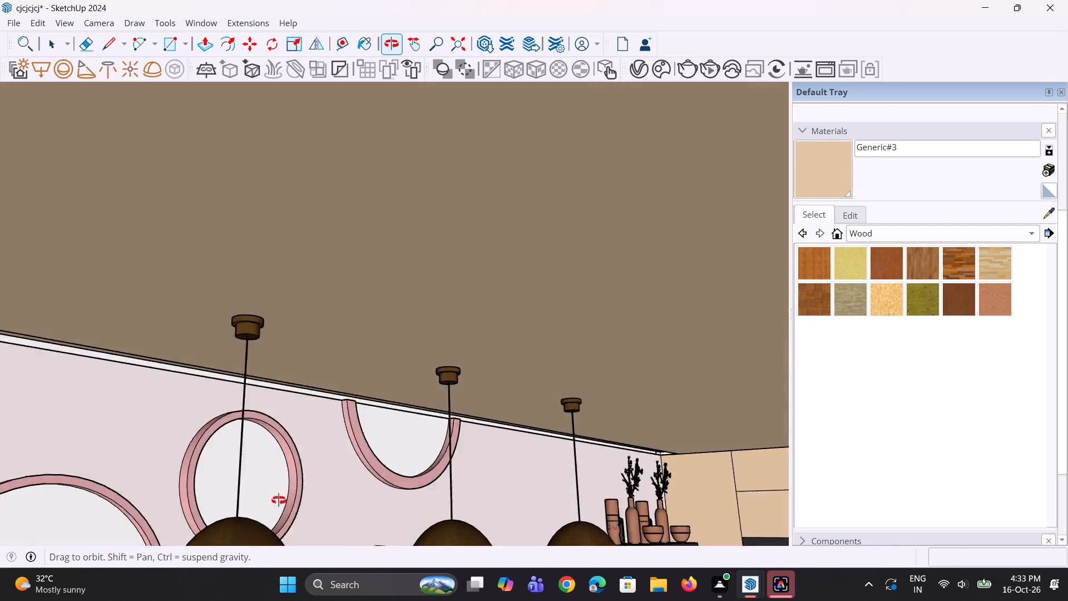
middle_click_drag(279, 500, 219, 484)
scroll(235, 416, "down", 5)
middle_click_drag(283, 402, 388, 408)
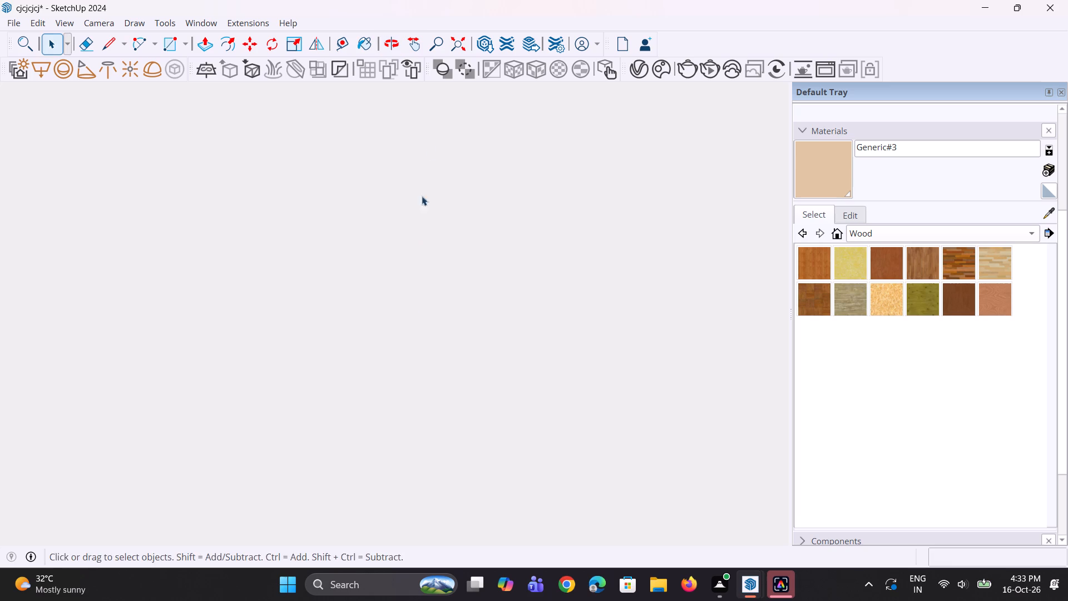
Fit the whole model in view and inspect both dome pendant lamp rows in front of the service counter.
left_click(454, 48)
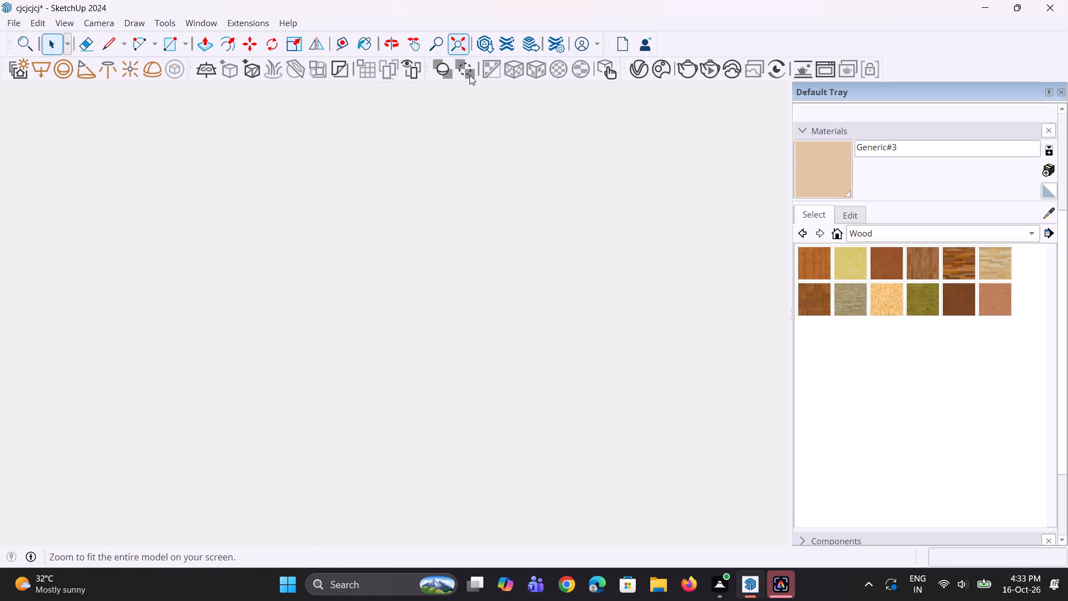
middle_click_drag(249, 372, 481, 447)
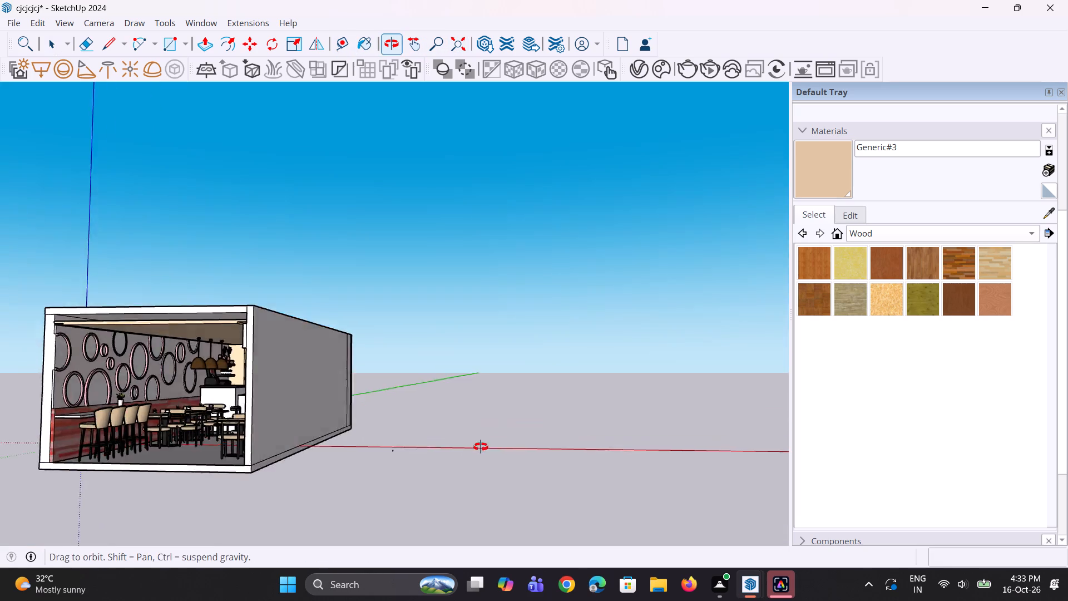
middle_click_drag(481, 447, 473, 442)
scroll(107, 398, "up", 13)
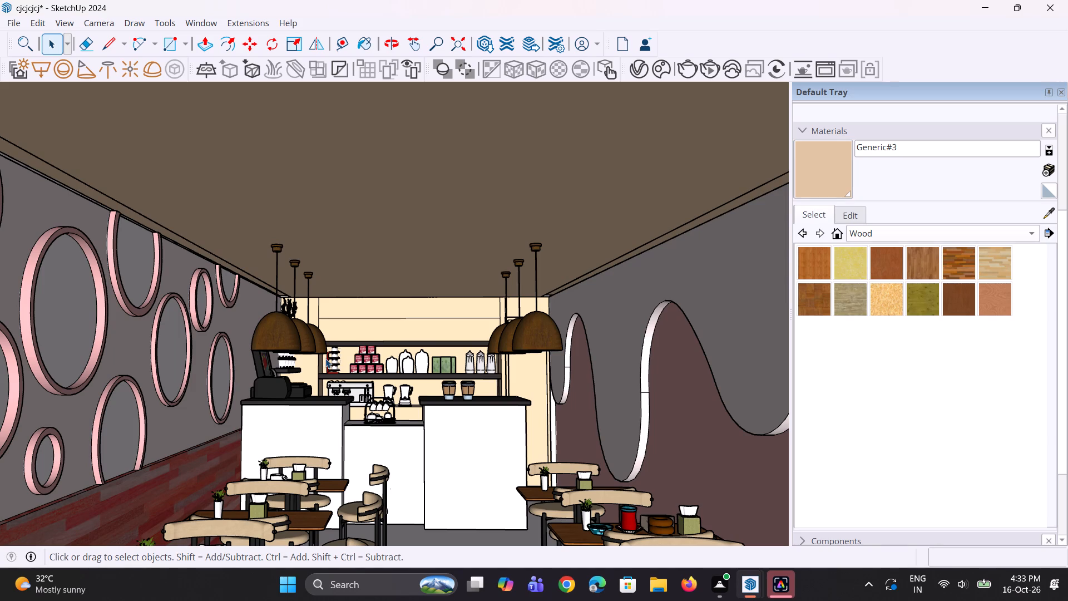
middle_click_drag(317, 357, 240, 371)
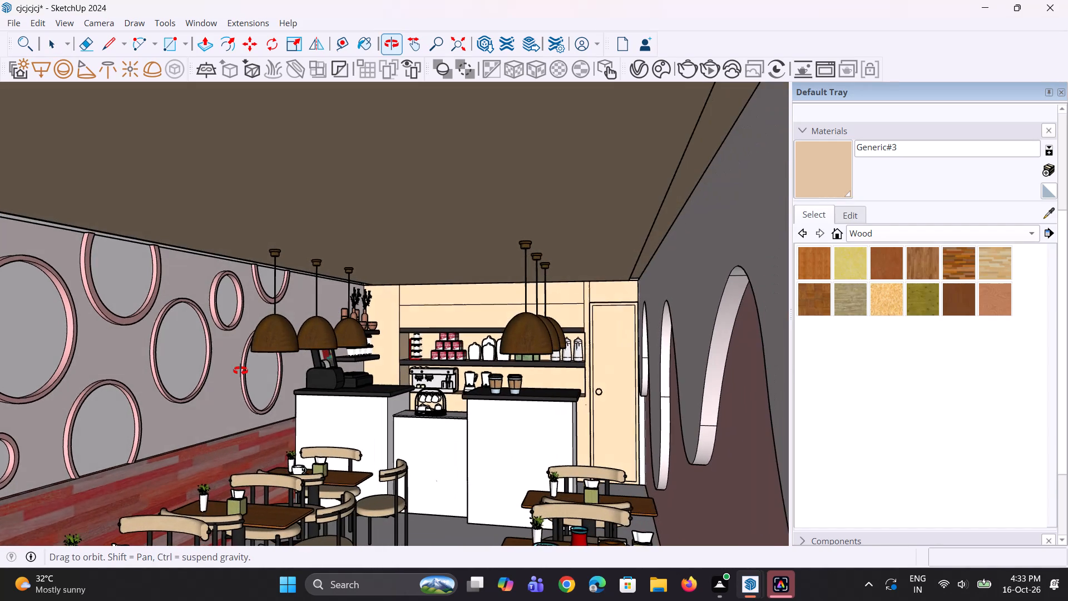
middle_click_drag(240, 371, 247, 370)
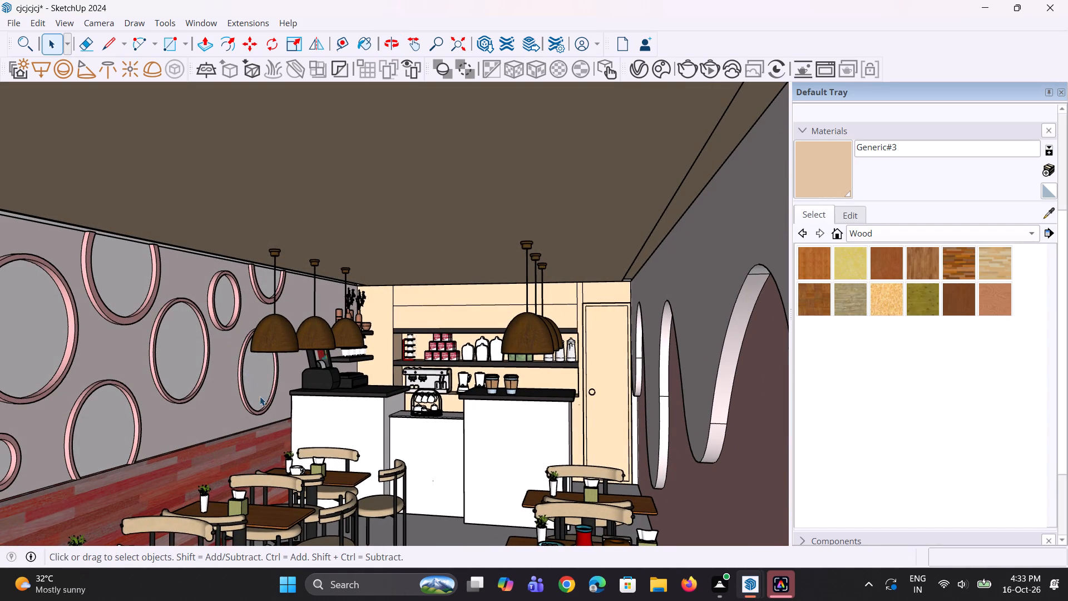
scroll(289, 415, "up", 3)
middle_click_drag(282, 411, 175, 410)
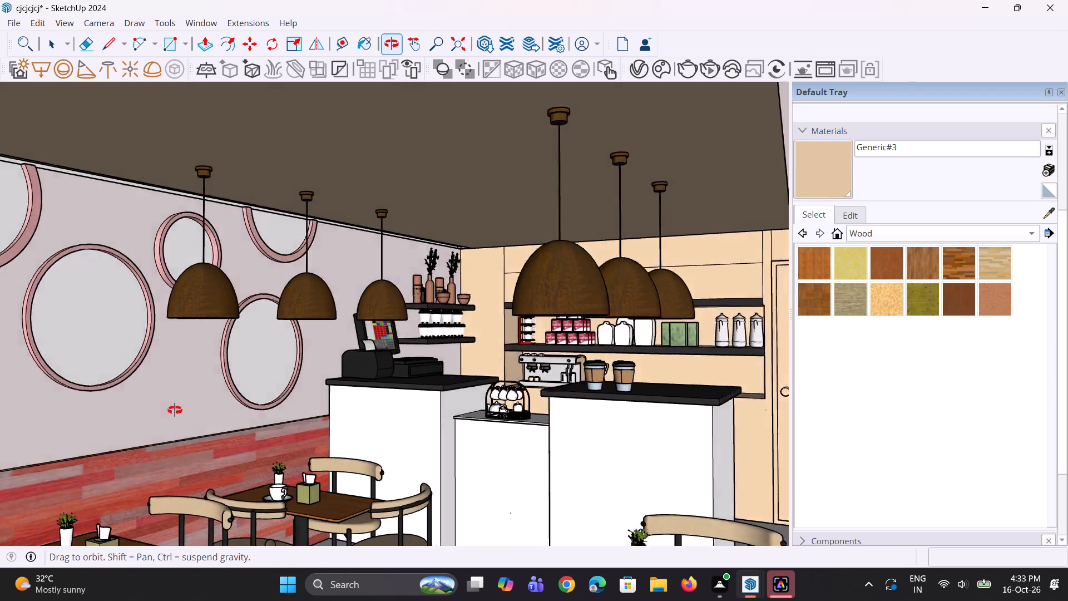
middle_click_drag(175, 410, 215, 412)
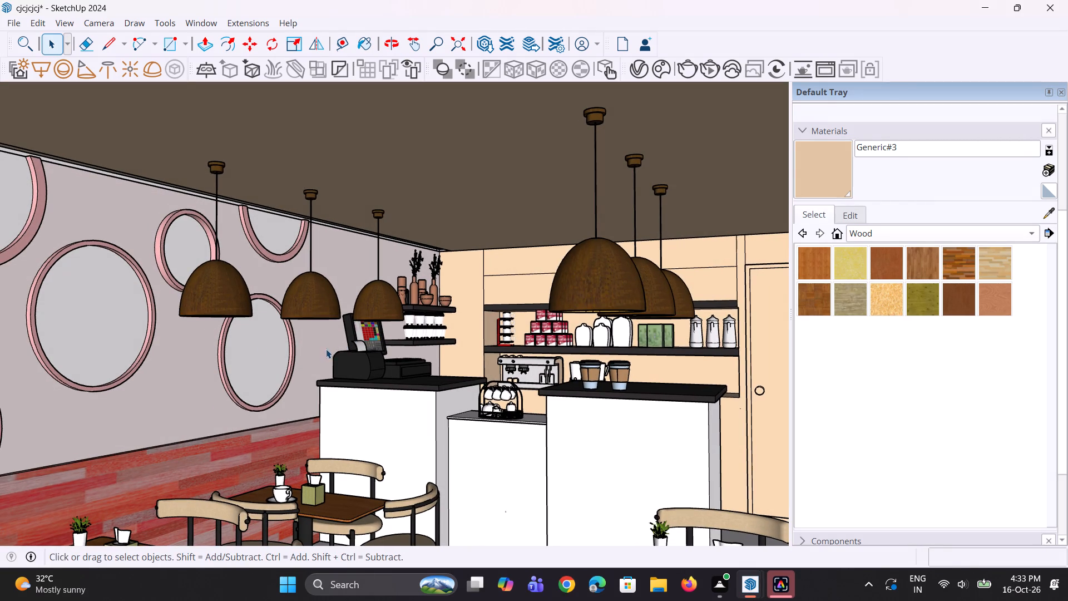
middle_click_drag(326, 349, 484, 373)
scroll(433, 371, "down", 5)
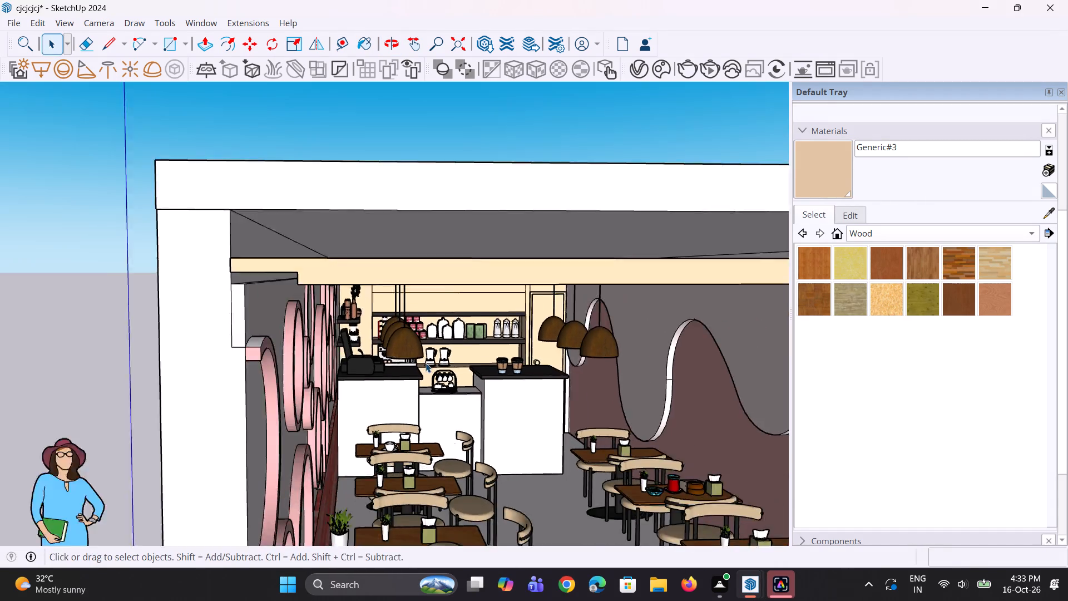
scroll(420, 358, "down", 4)
middle_click_drag(402, 351, 373, 322)
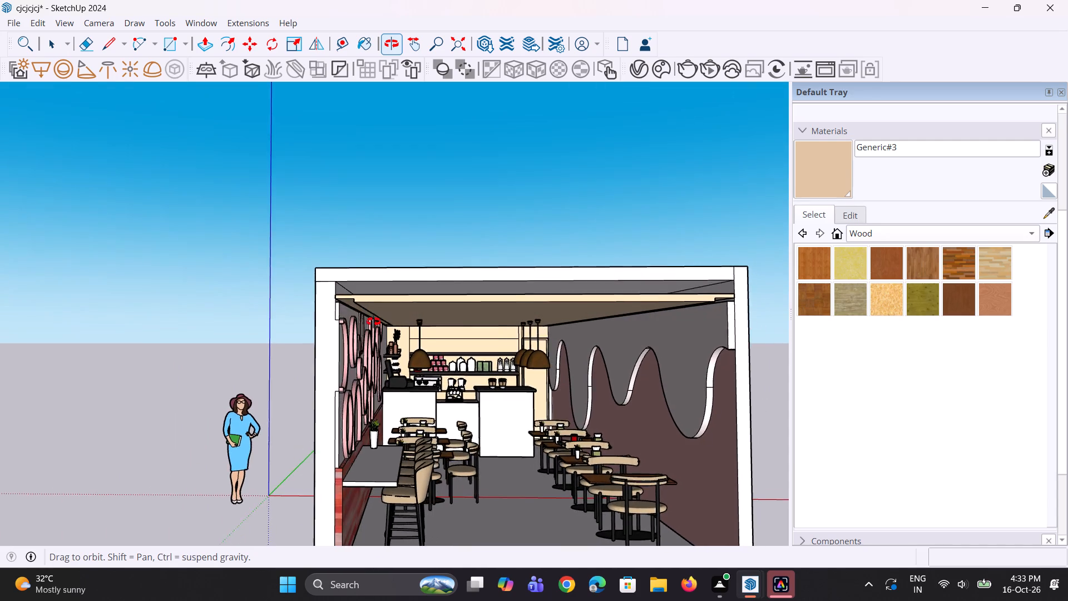
middle_click_drag(373, 322, 363, 320)
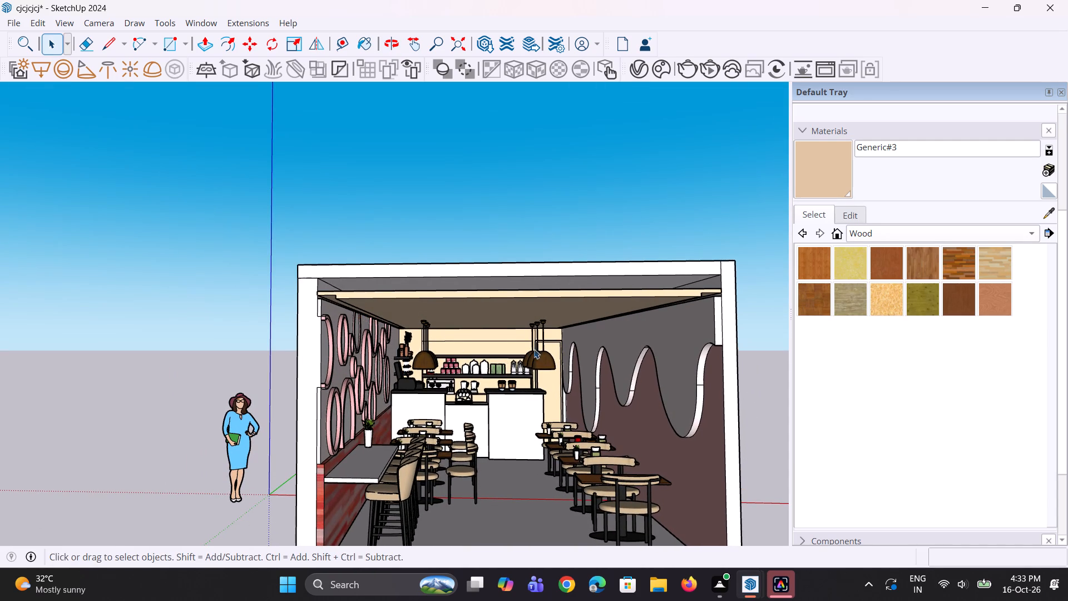
middle_click_drag(472, 370, 439, 367)
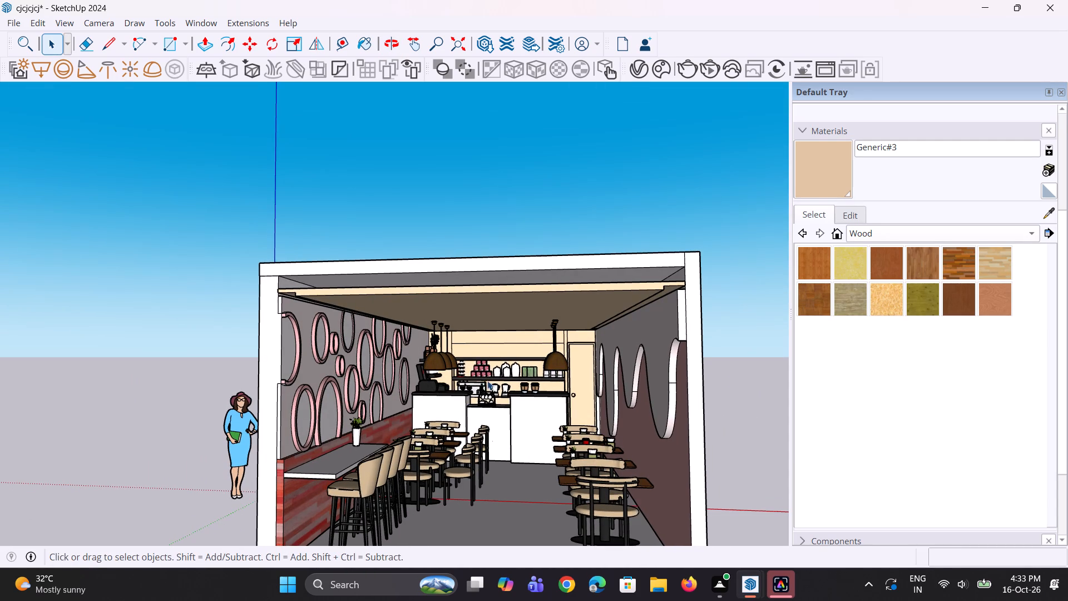
Review the café interior from the open front, checking the ring-decorated wall, bar seating, tables and ceiling.
scroll(347, 400, "down", 2)
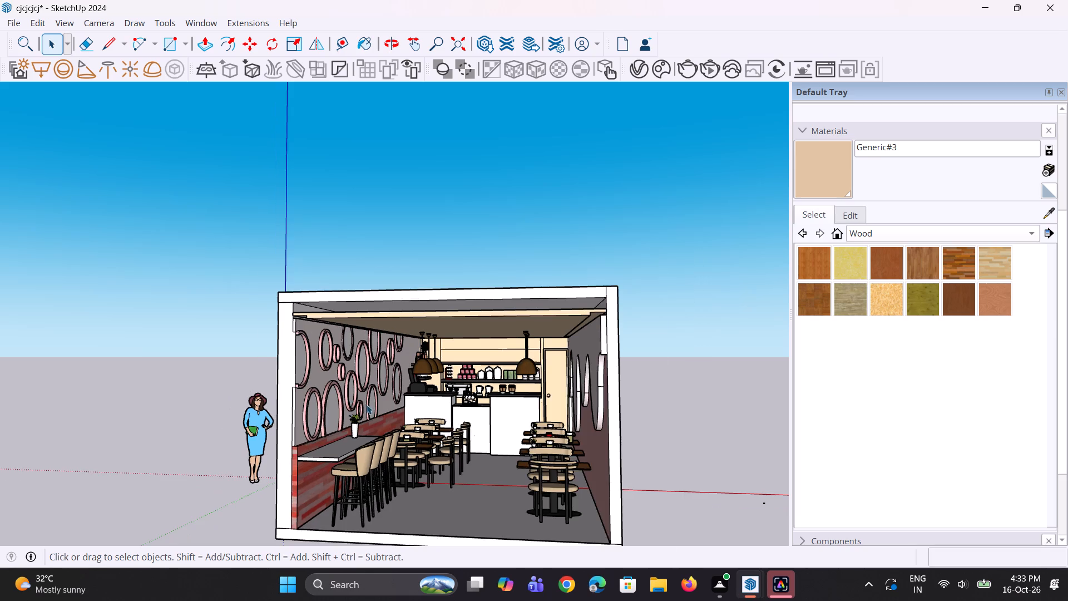
scroll(367, 405, "up", 2)
scroll(373, 386, "down", 5)
key("space")
key("space")
left_click(657, 454)
scroll(511, 461, "up", 4)
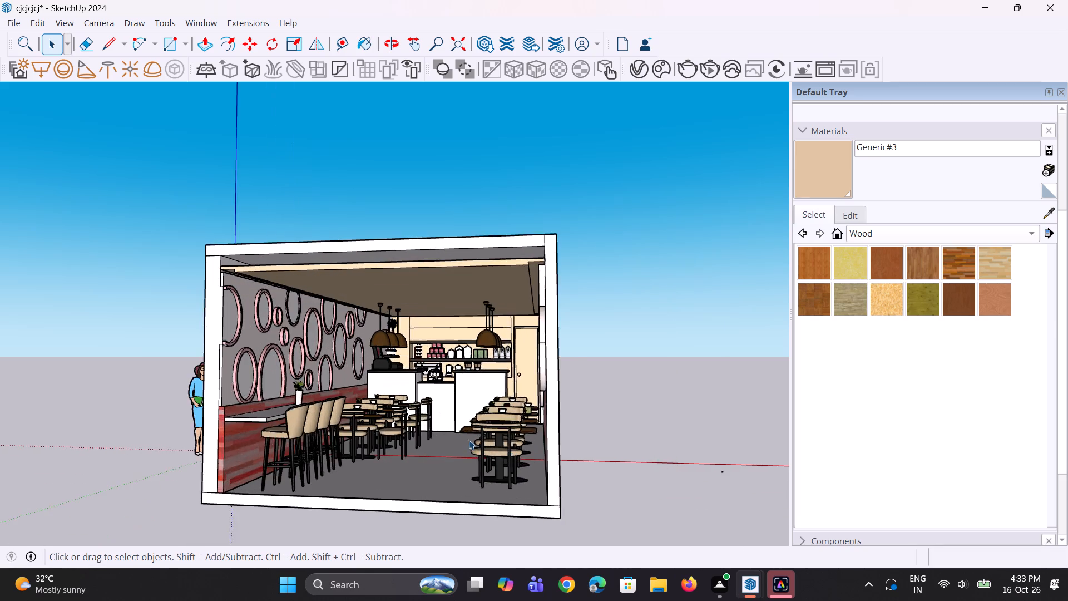
scroll(476, 444, "up", 2)
scroll(241, 353, "up", 1)
scroll(241, 353, "down", 3)
middle_click_drag(250, 356, 273, 357)
scroll(179, 273, "up", 5)
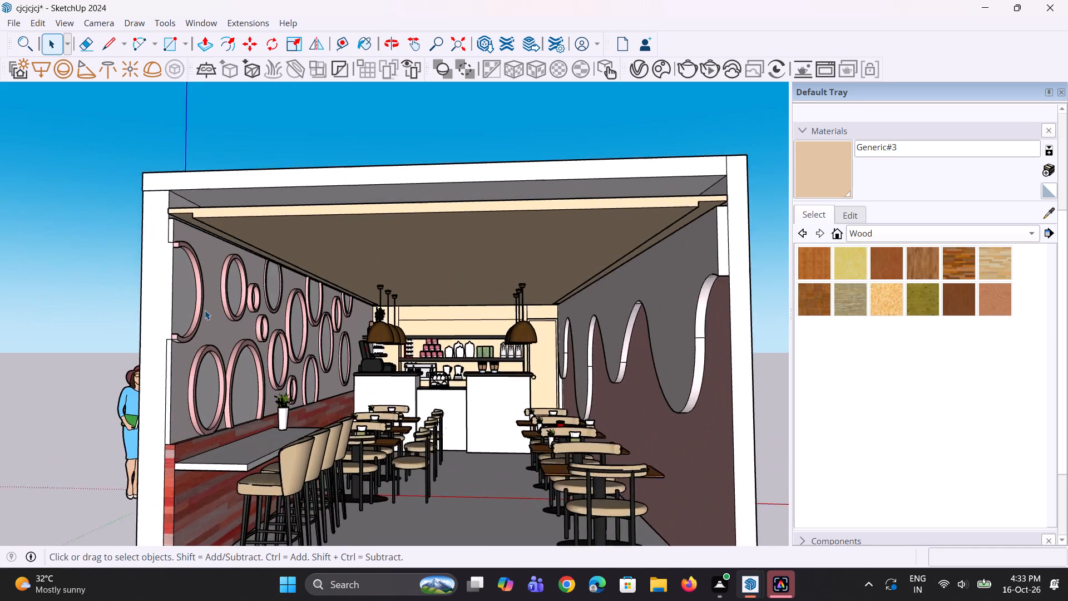
scroll(205, 310, "up", 6)
middle_click_drag(191, 326, 177, 319)
scroll(191, 326, "up", 1)
scroll(163, 282, "down", 4)
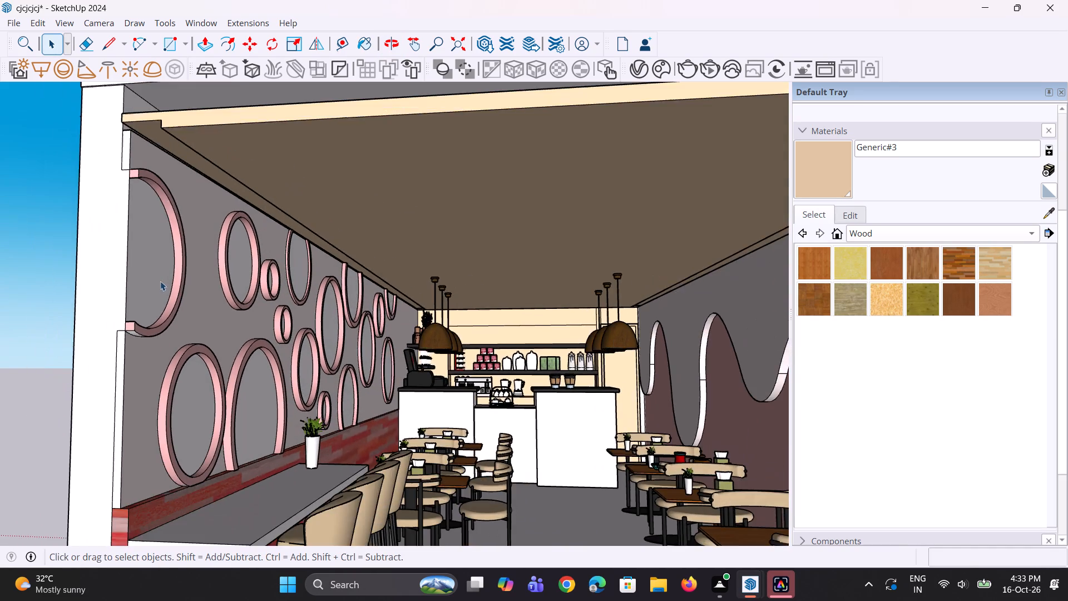
scroll(159, 283, "down", 3)
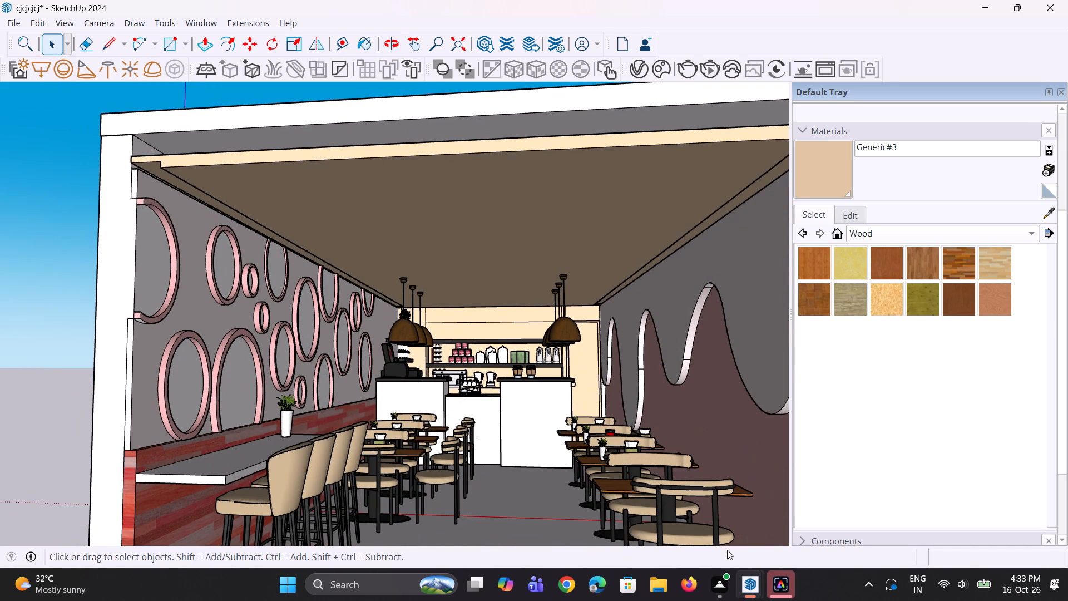
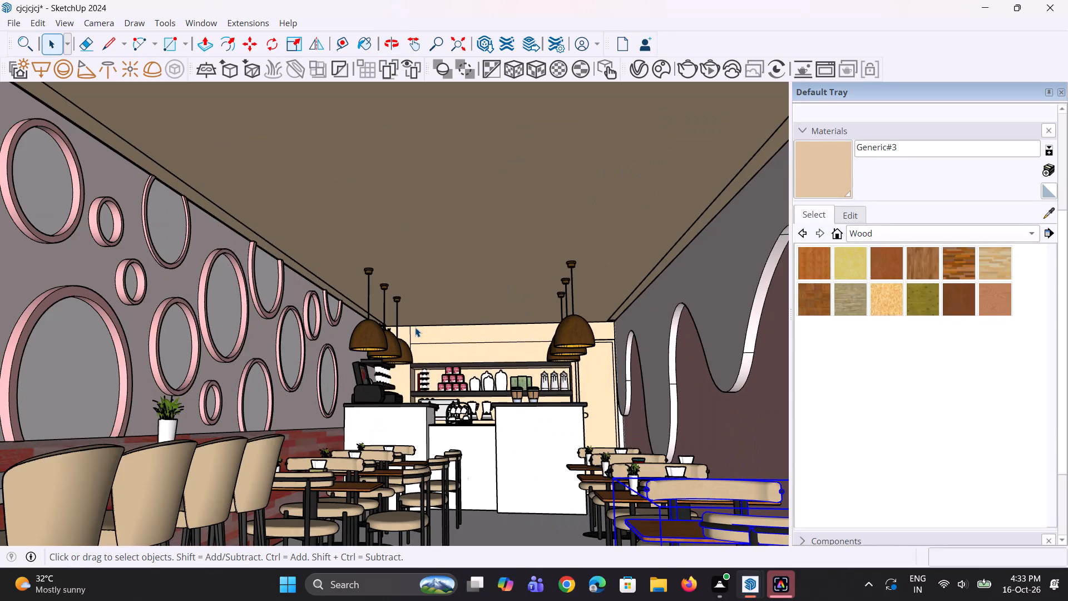
Clear the table set selection and examine the café interior, checking the pendant rows, ring-decorated wall, bar seating and tables.
scroll(402, 364, "up", 3)
middle_click_drag(378, 366, 368, 363)
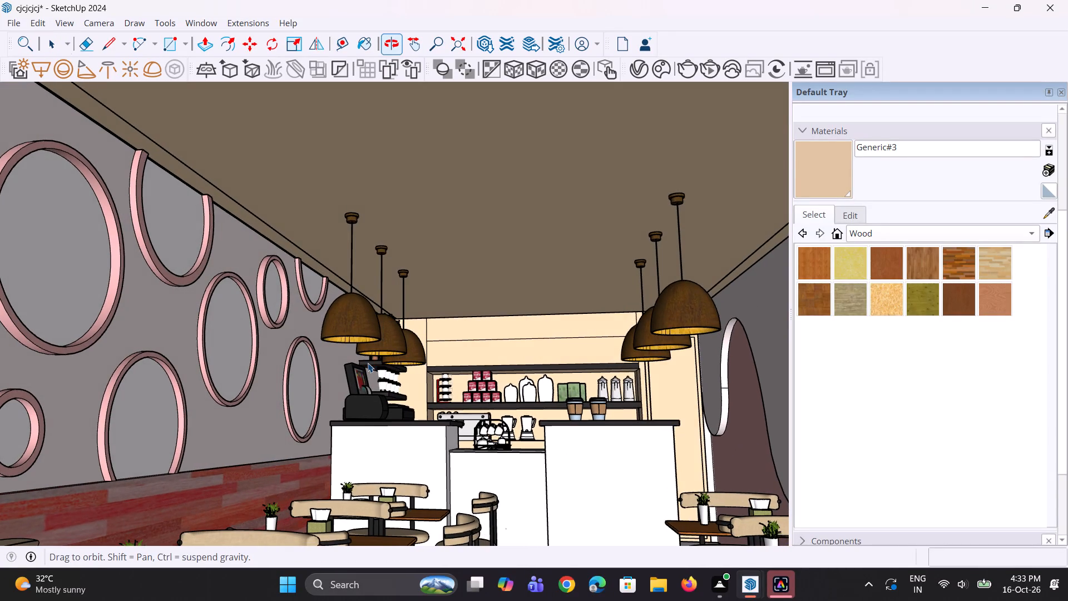
scroll(369, 363, "down", 4)
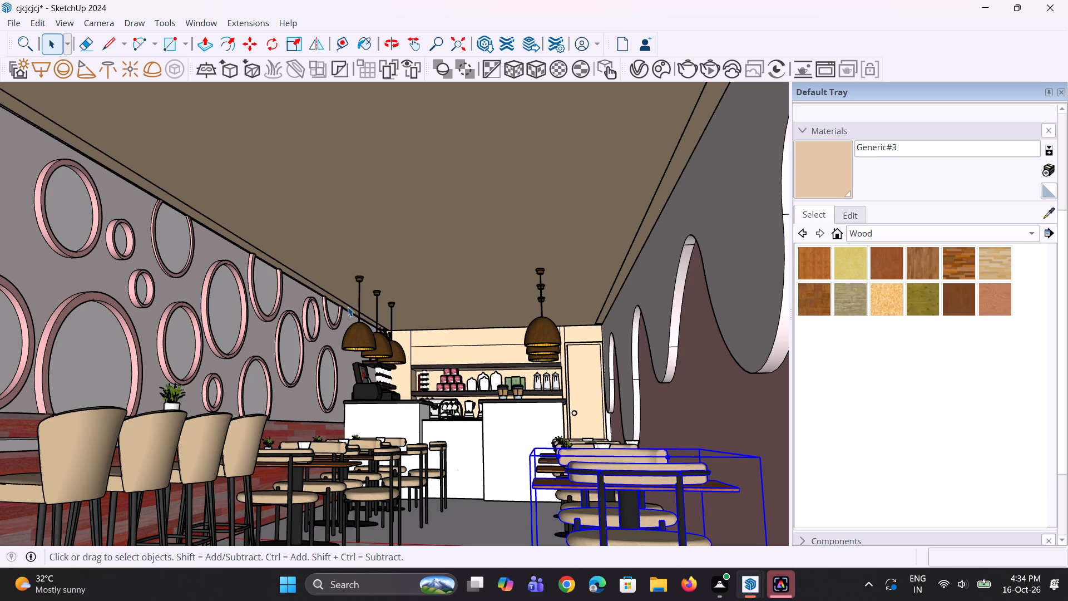
scroll(250, 228, "down", 12)
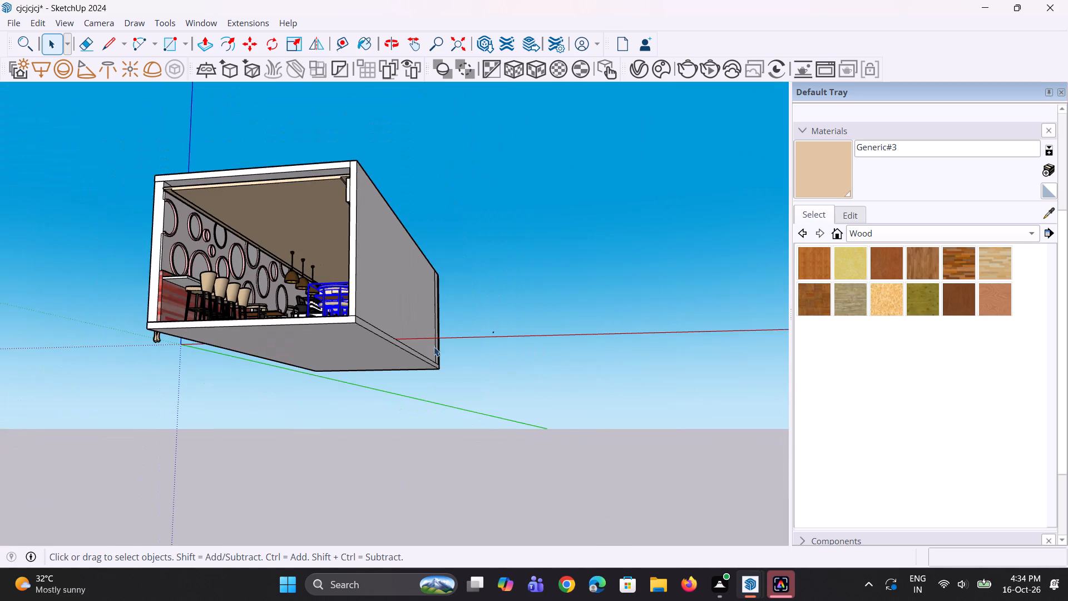
left_click(582, 409)
middle_click_drag(130, 221, 200, 319)
scroll(176, 276, "up", 9)
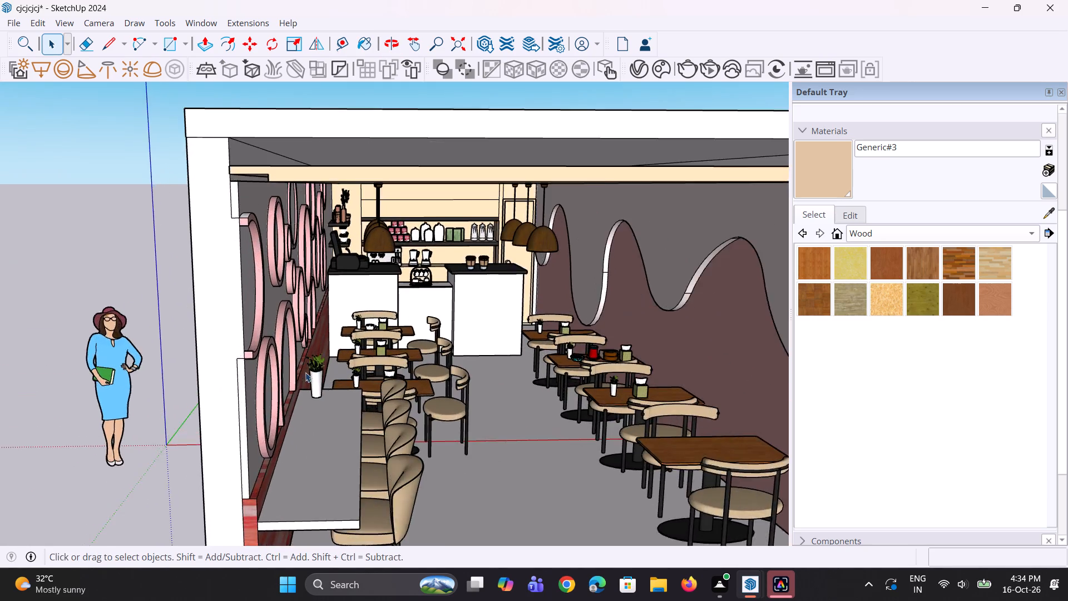
scroll(300, 370, "up", 1)
middle_click_drag(300, 370, 254, 307)
scroll(254, 307, "down", 5)
middle_click_drag(414, 356, 389, 363)
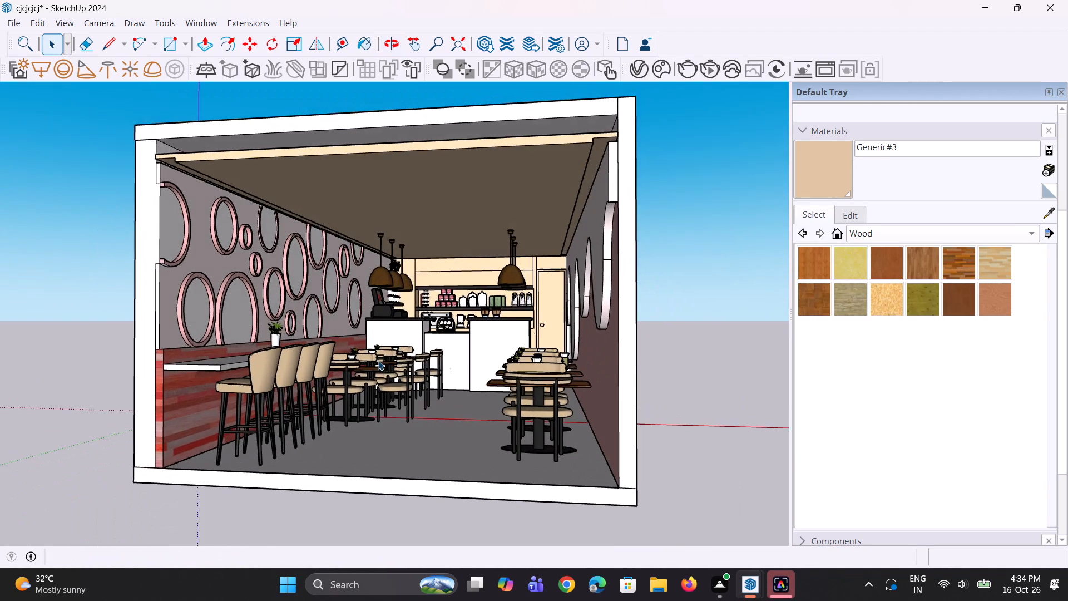
scroll(286, 317, "up", 6)
scroll(286, 317, "down", 3)
middle_click_drag(209, 316, 175, 312)
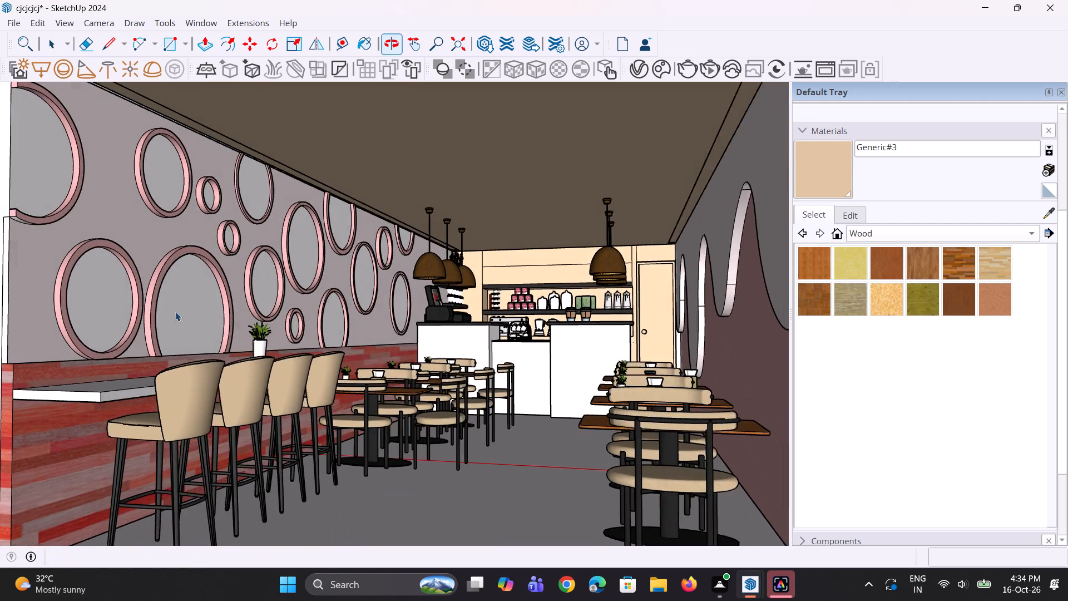
scroll(194, 327, "down", 4)
middle_click_drag(211, 341, 227, 345)
scroll(224, 344, "up", 1)
scroll(342, 328, "up", 2)
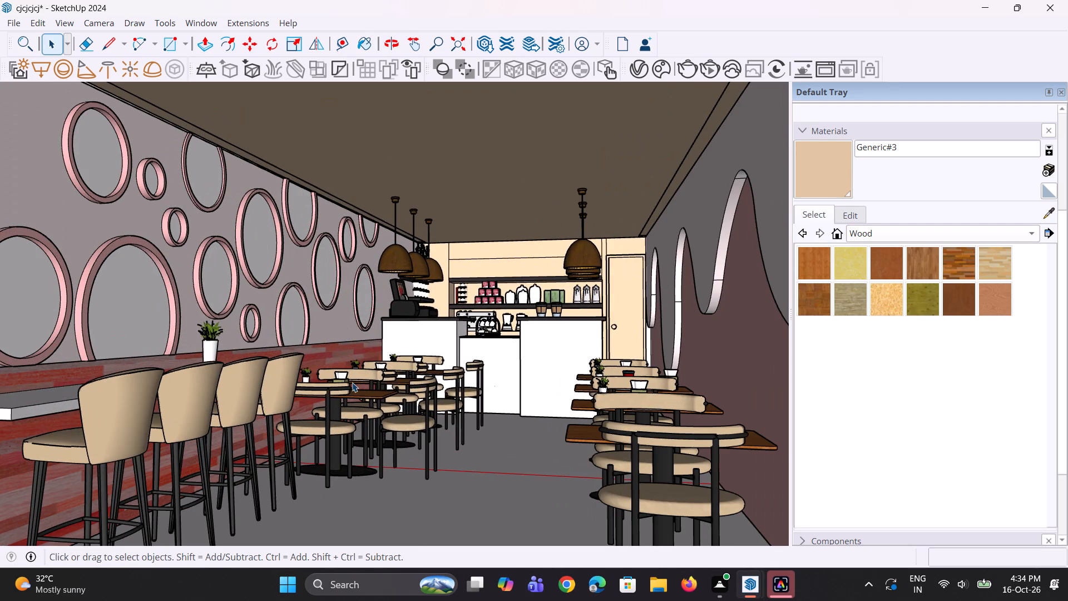
middle_click_drag(358, 384, 382, 386)
scroll(377, 377, "down", 2)
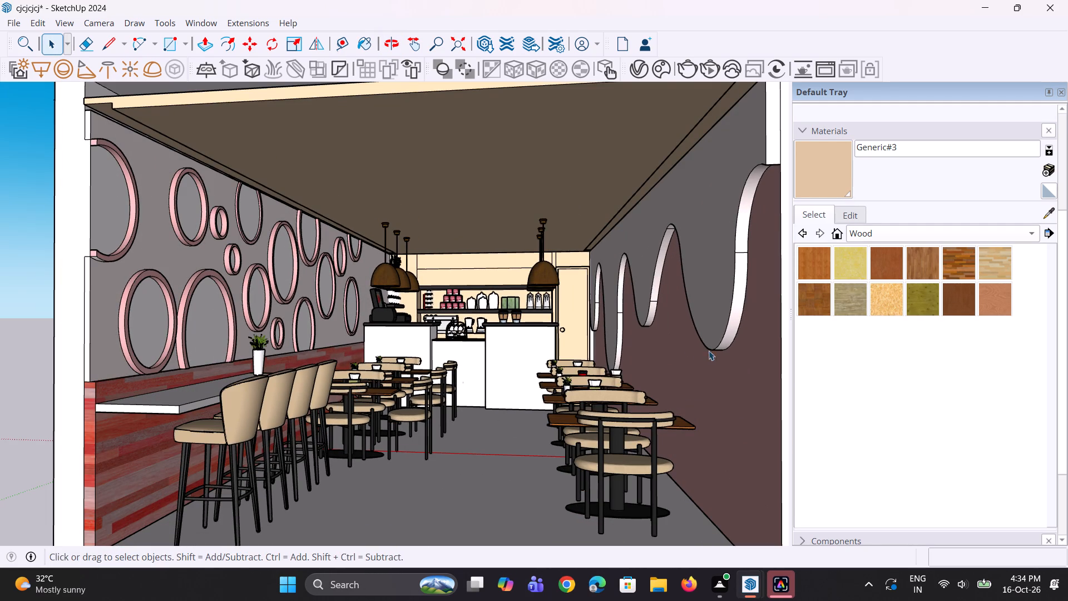
Paint the ring-framed circles nearest the service counter with Mirror 01 from the Glass and Mirrors collection.
left_click(872, 233)
left_click(875, 110)
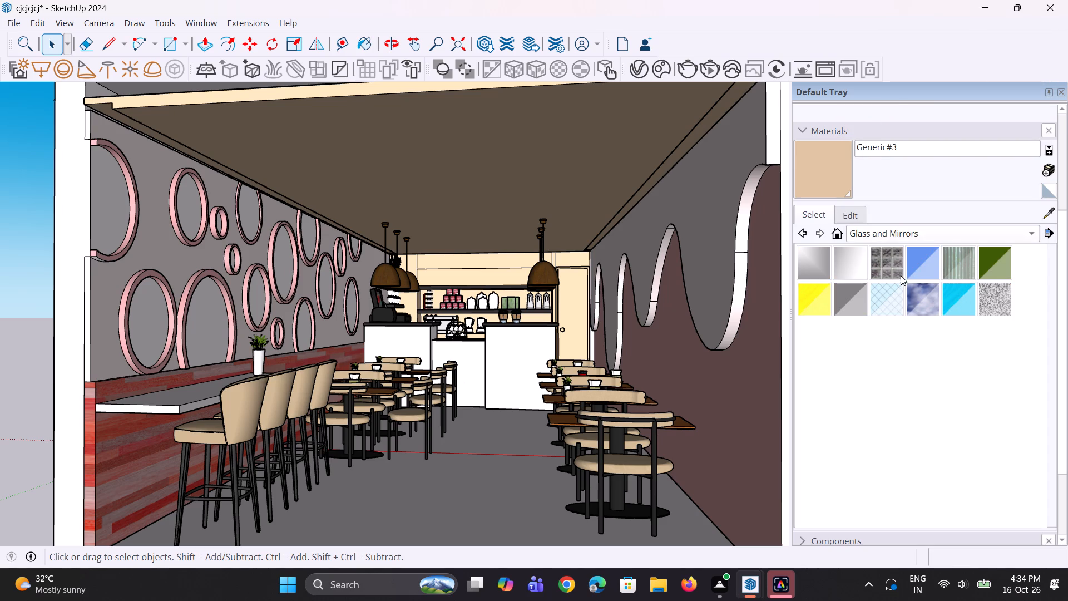
left_click(812, 264)
scroll(469, 314, "up", 2)
scroll(349, 317, "up", 3)
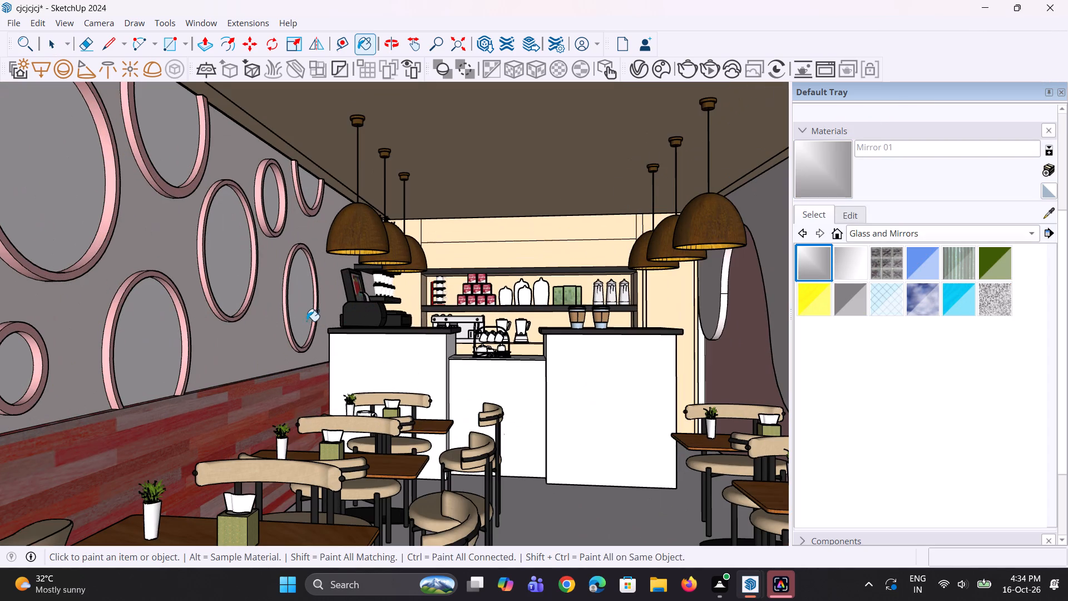
left_click(297, 313)
scroll(311, 430, "down", 4)
middle_click_drag(311, 429, 280, 426)
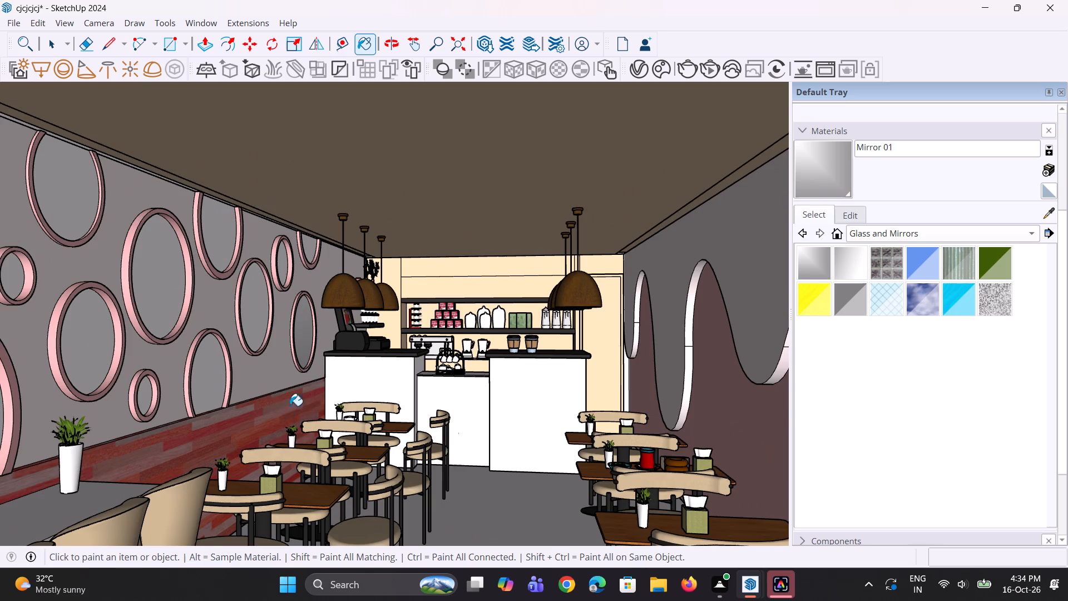
scroll(317, 356, "up", 14)
middle_click_drag(338, 325, 191, 378)
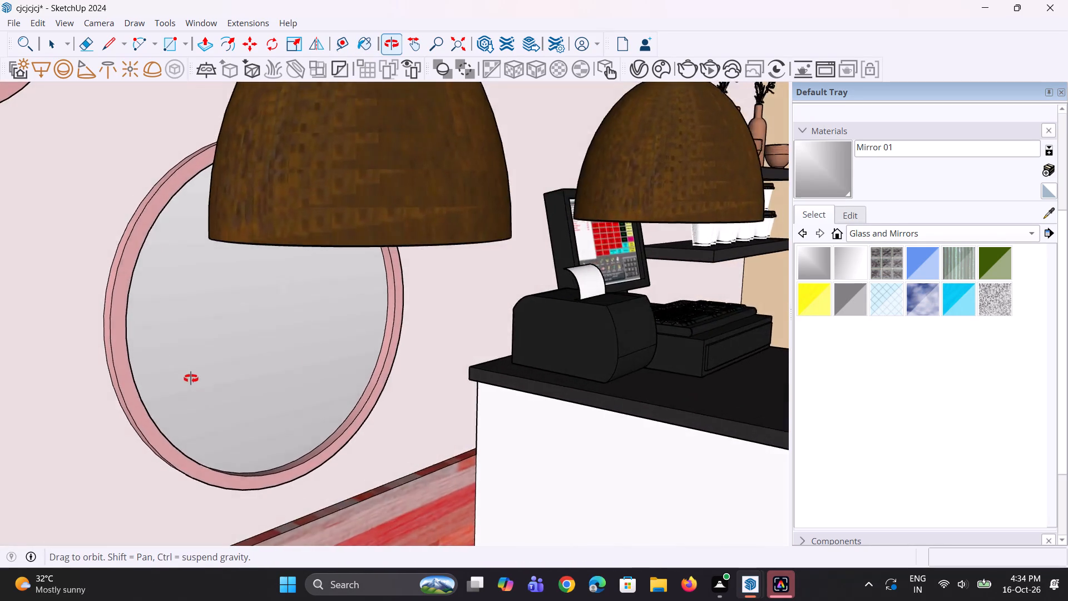
middle_click_drag(191, 378, 279, 353)
scroll(313, 380, "down", 7)
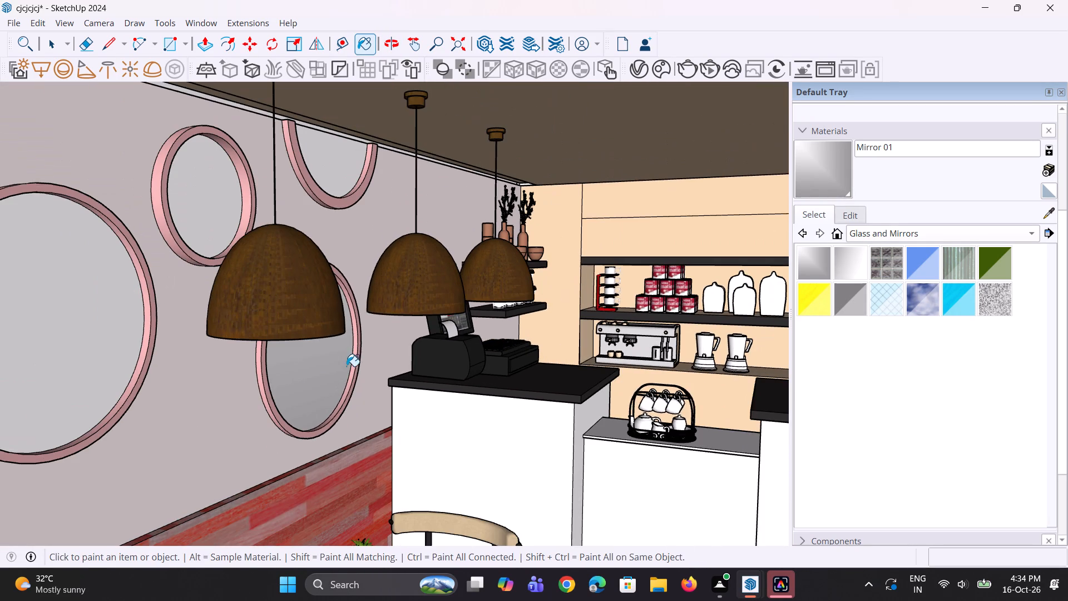
left_click(326, 173)
left_click(230, 214)
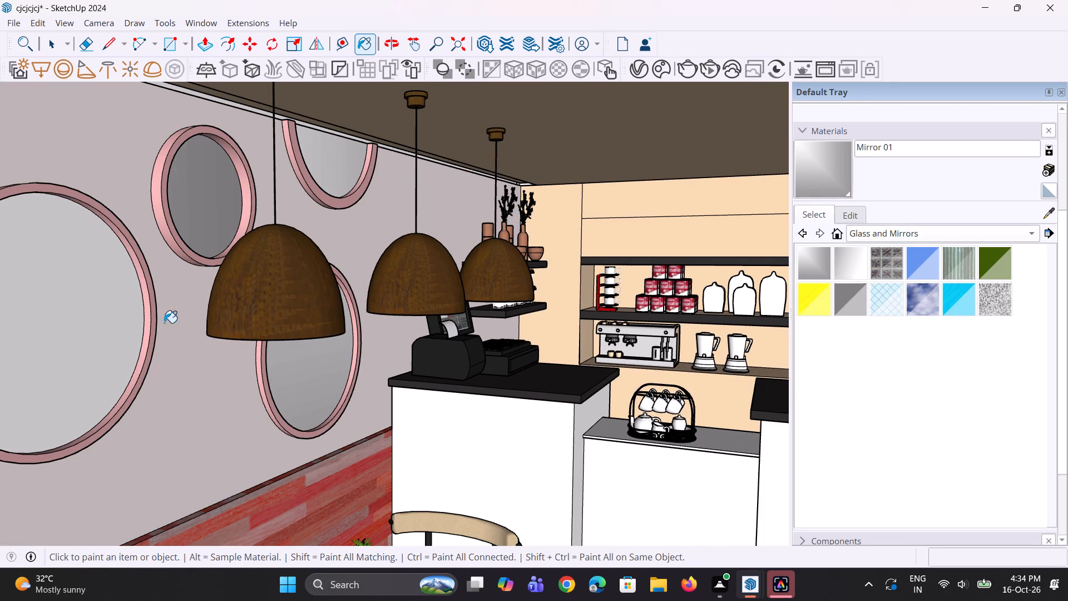
left_click(81, 332)
Apply Mirror 01 to the circles midway along the ring-decorated wall, including the large one and the one cut off by the ceiling.
scroll(343, 401, "down", 4)
scroll(420, 393, "down", 4)
middle_click_drag(239, 397, 262, 366)
left_click(464, 43)
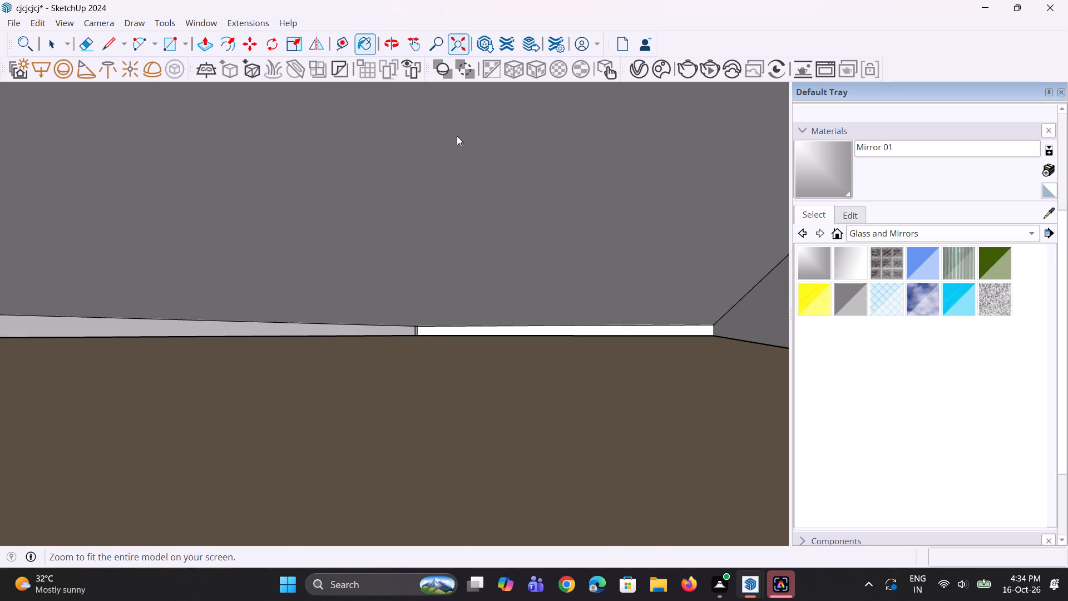
scroll(58, 395, "up", 5)
middle_click_drag(82, 395, 191, 411)
scroll(293, 283, "up", 9)
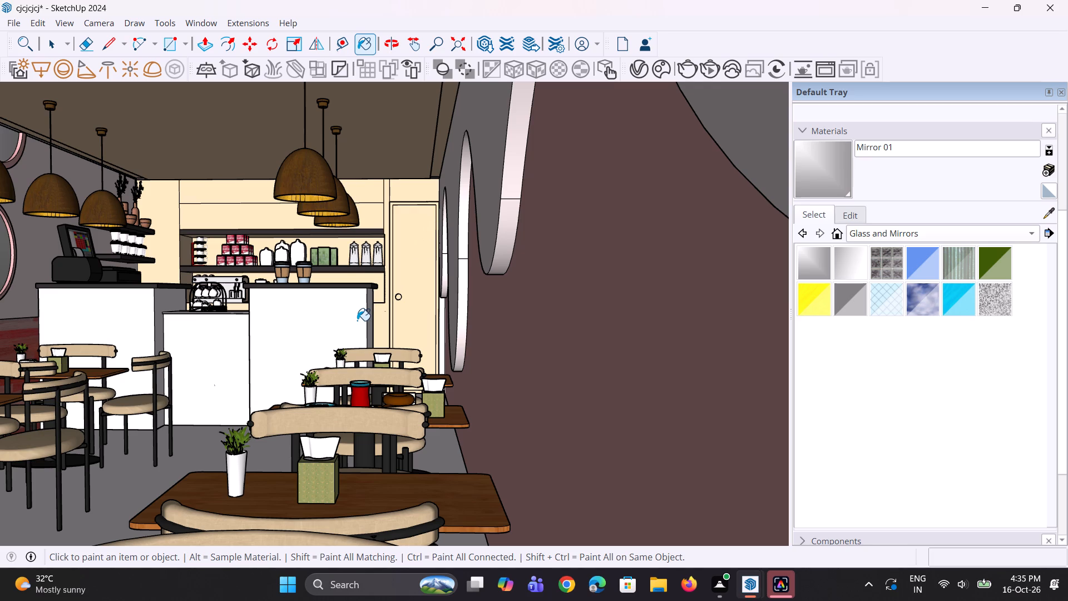
scroll(357, 321, "down", 3)
scroll(303, 327, "down", 3)
scroll(131, 249, "up", 1)
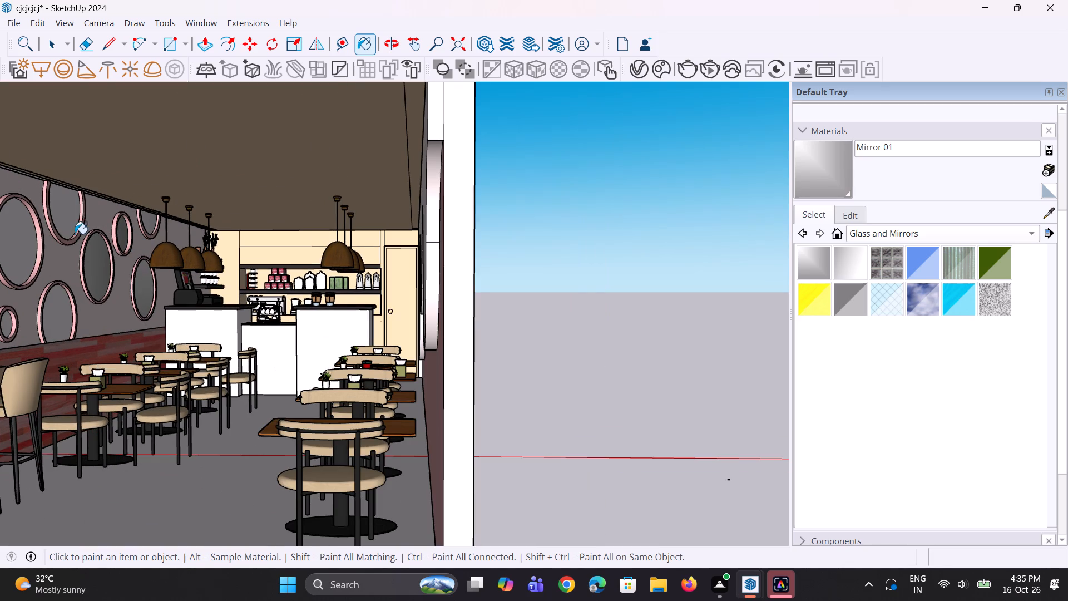
left_click(69, 223)
left_click(58, 314)
left_click(22, 252)
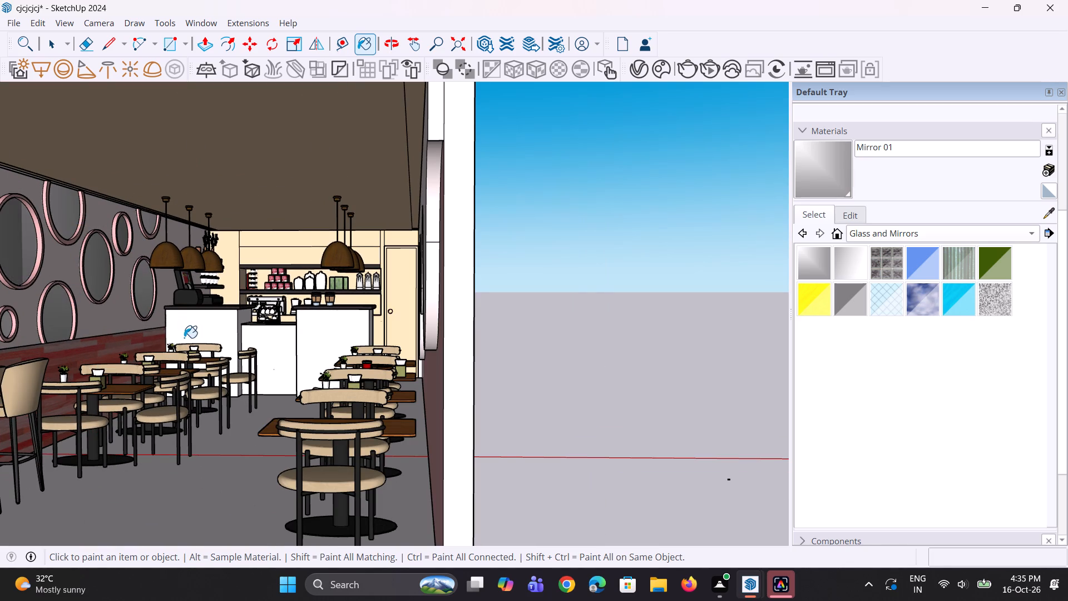
Apply Mirror 01 to the next ring-framed circles on the wall, working towards the bar seating.
scroll(185, 338, "down", 5)
scroll(98, 333, "up", 6)
left_click(66, 233)
scroll(73, 324, "up", 3)
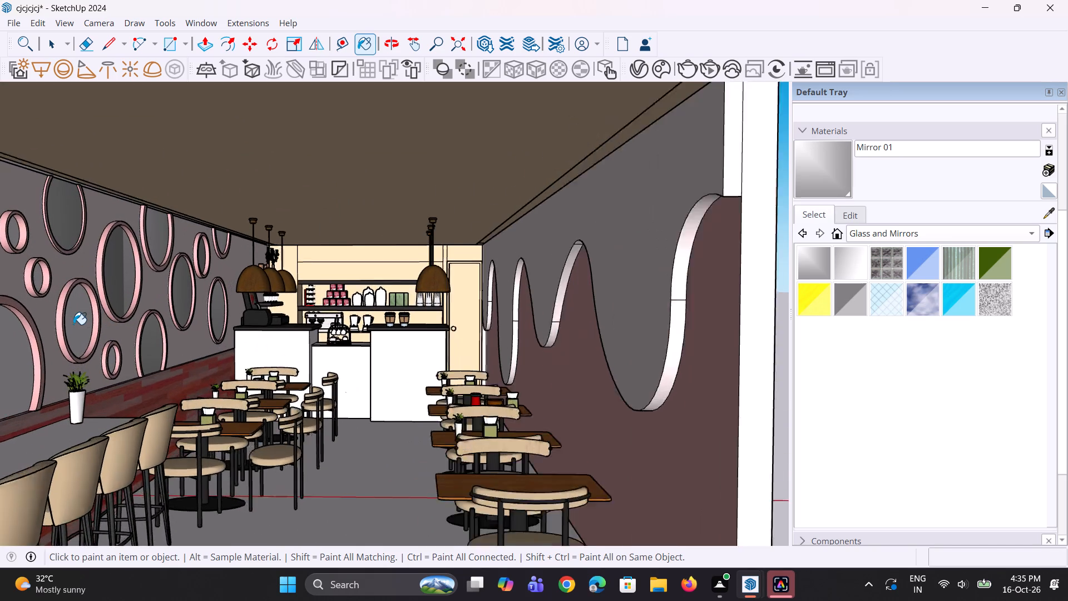
left_click(73, 323)
scroll(126, 367, "up", 6)
left_click(100, 357)
scroll(156, 357, "down", 10)
scroll(81, 361, "up", 2)
left_click(81, 361)
Apply Mirror 01 to the two small circles and the large circles above the bar ledge near the open front.
scroll(72, 275, "up", 7)
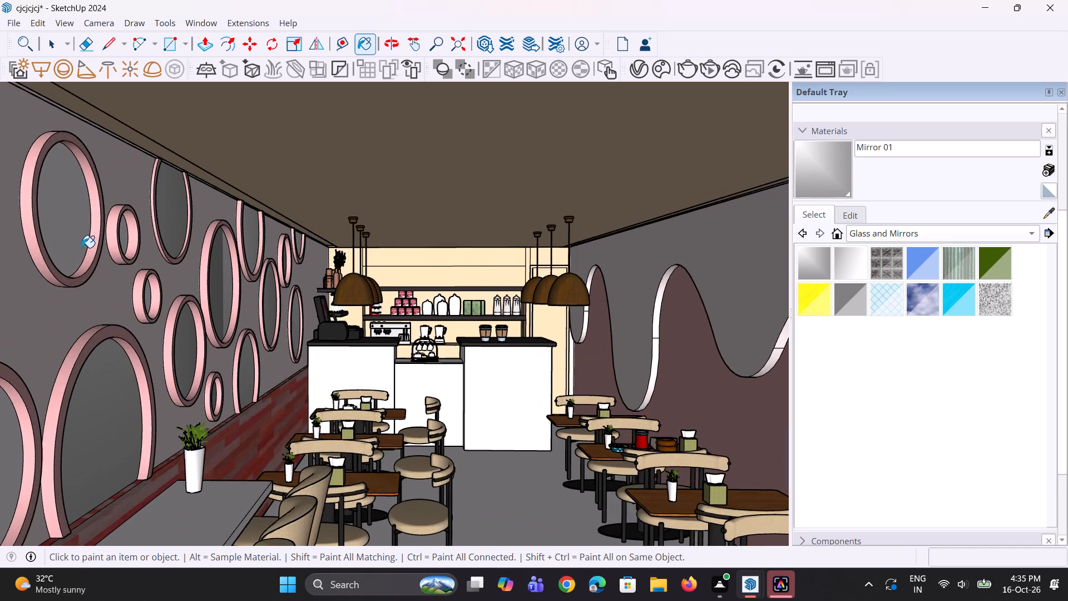
left_click(82, 248)
scroll(115, 247, "up", 6)
left_click(126, 239)
left_click(168, 335)
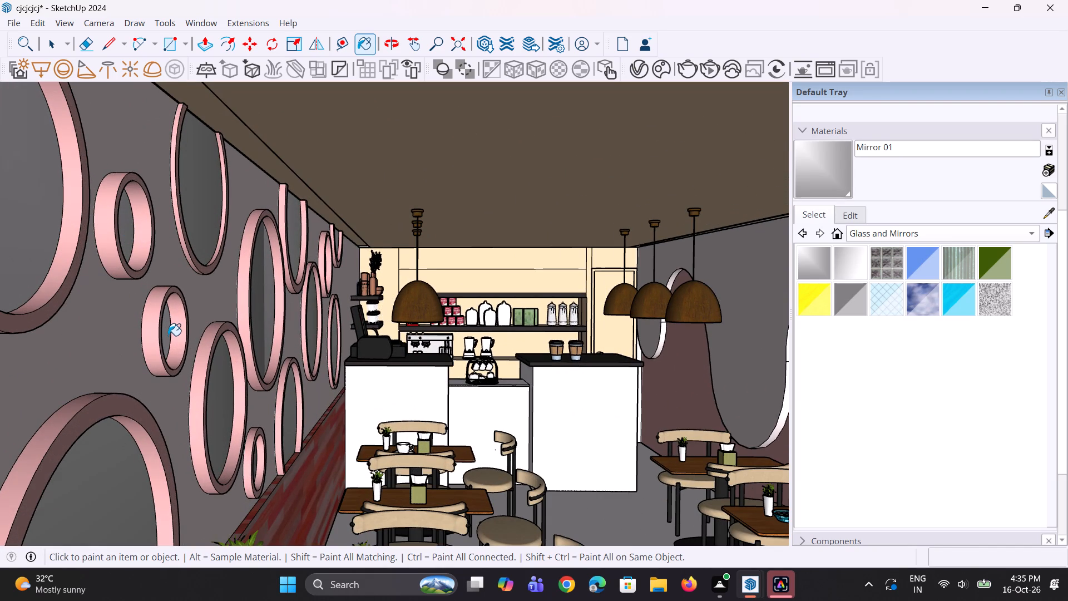
scroll(169, 334, "down", 15)
left_click(123, 401)
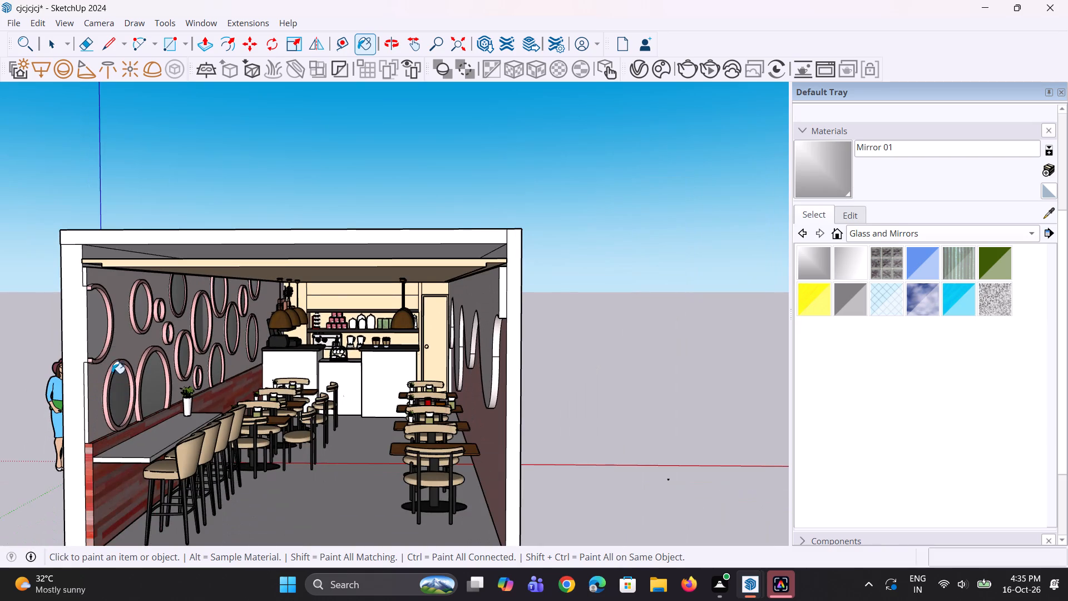
scroll(100, 338, "up", 3)
left_click(97, 327)
Examine the service counter, the takeaway cups and the stocked shelves behind it, and look over the ceiling.
scroll(102, 367, "down", 3)
scroll(298, 336, "up", 7)
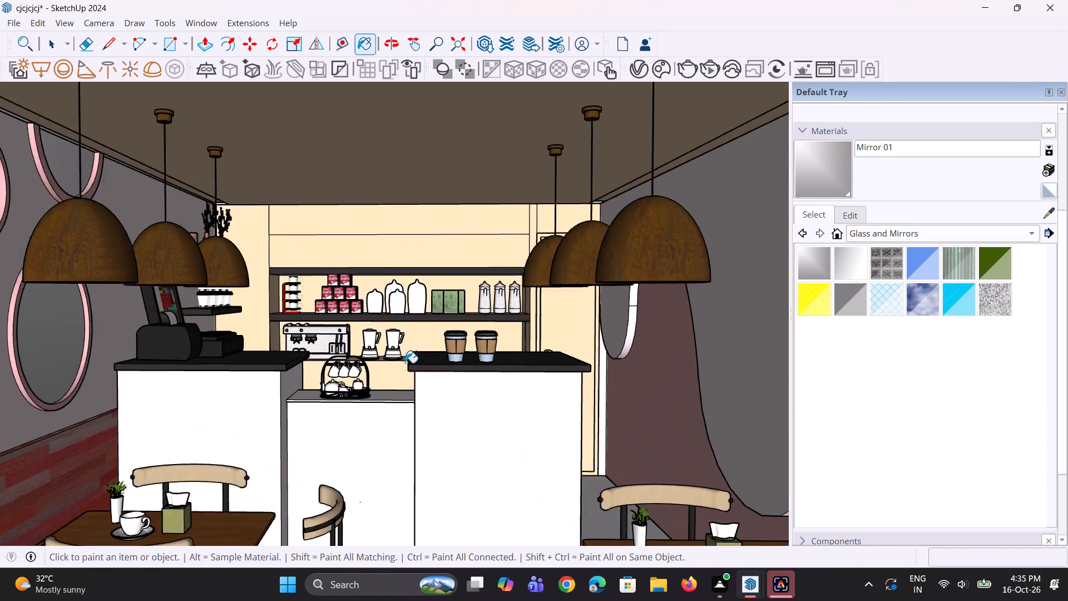
scroll(405, 363, "up", 8)
middle_click_drag(400, 364, 385, 362)
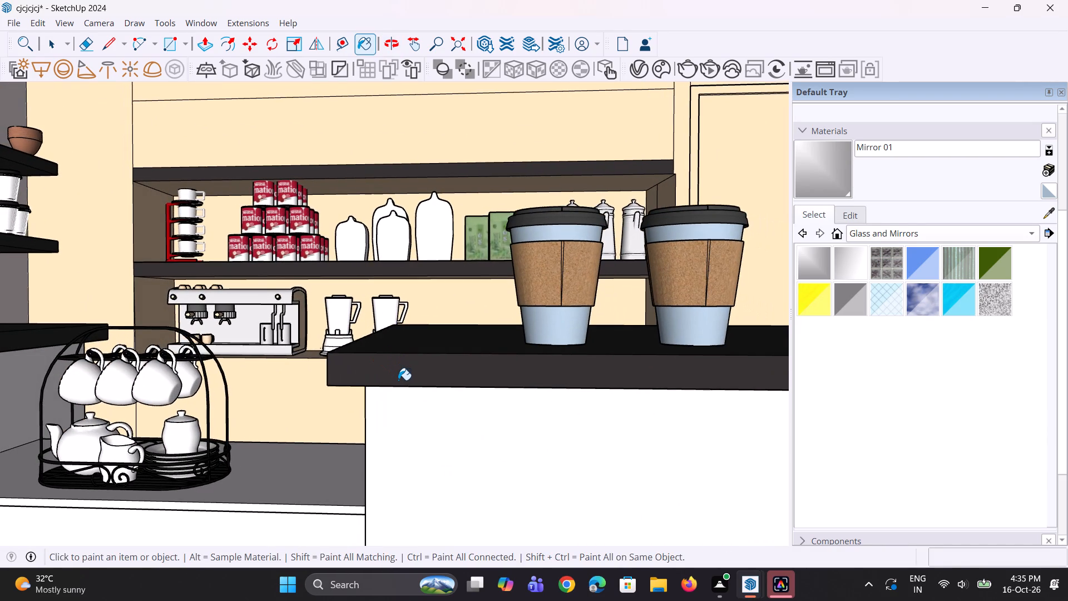
scroll(399, 381, "down", 3)
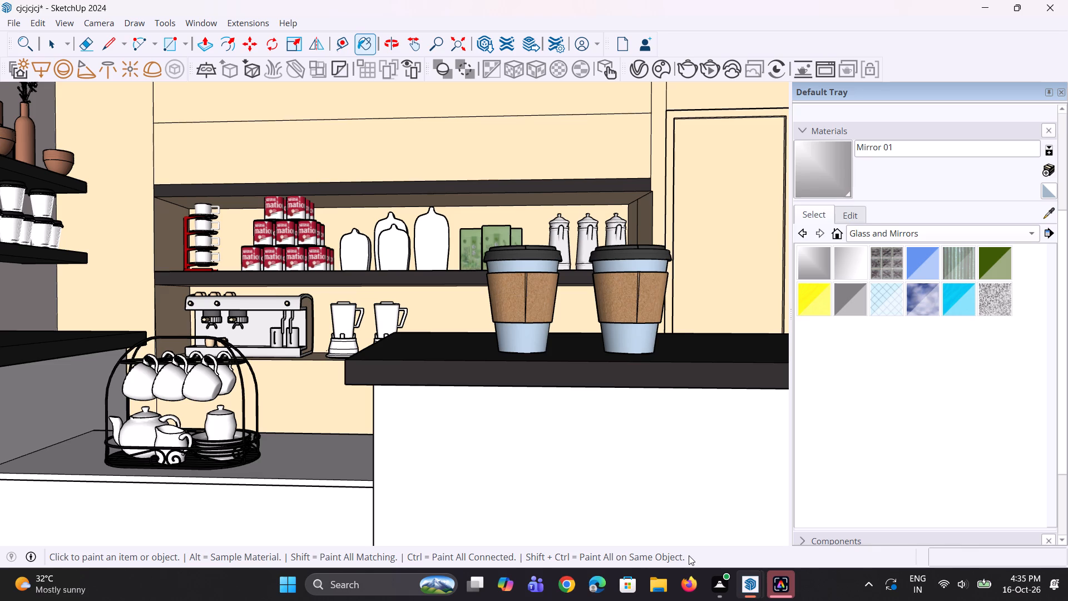
scroll(642, 459, "down", 2)
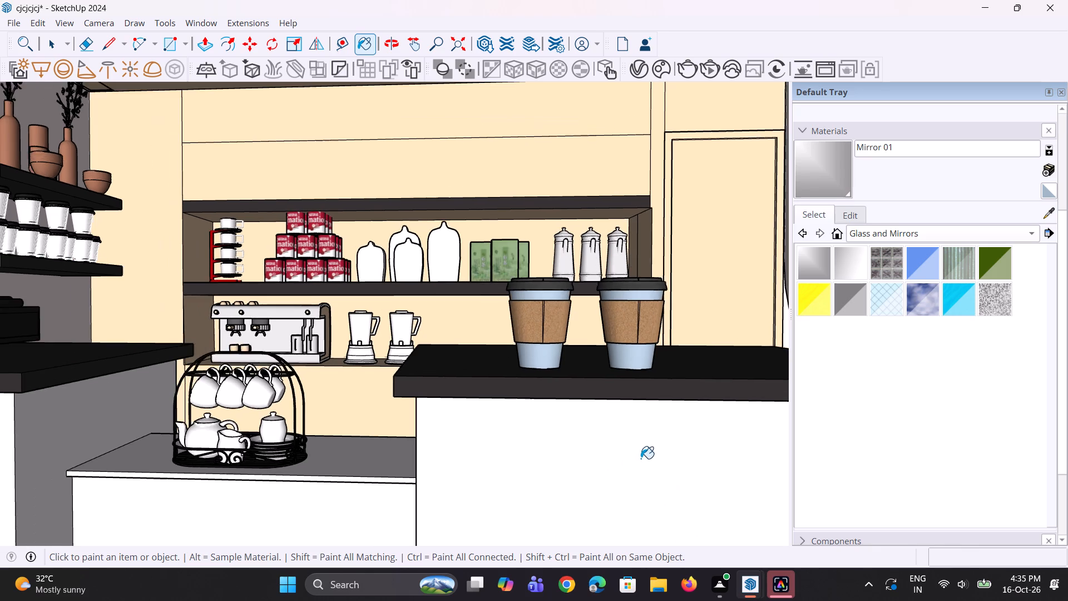
scroll(585, 510, "down", 5)
scroll(542, 472, "down", 16)
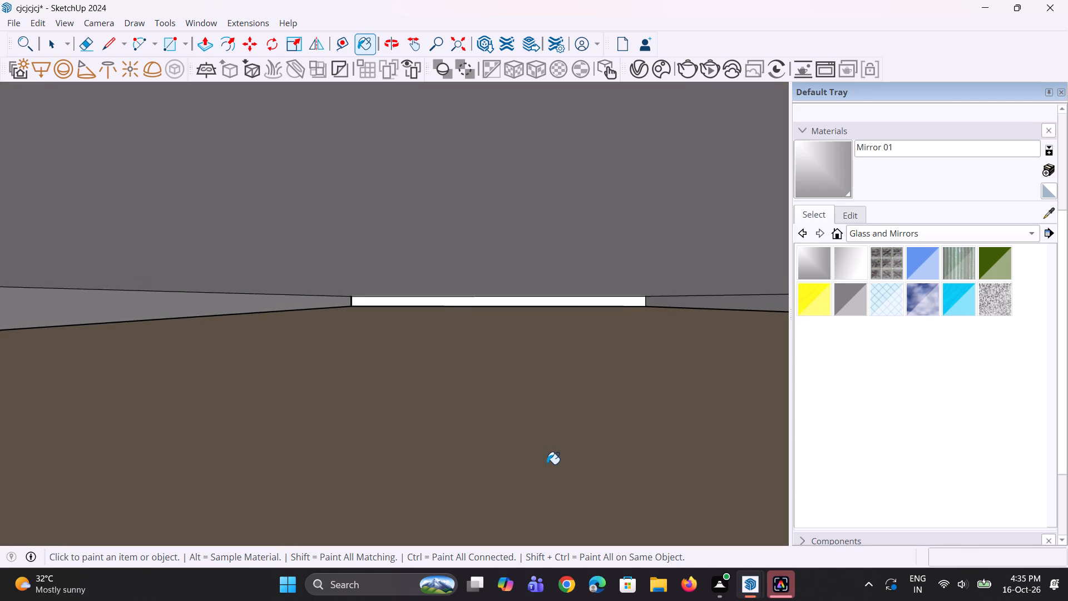
middle_click_drag(506, 449, 502, 387)
scroll(505, 387, "down", 10)
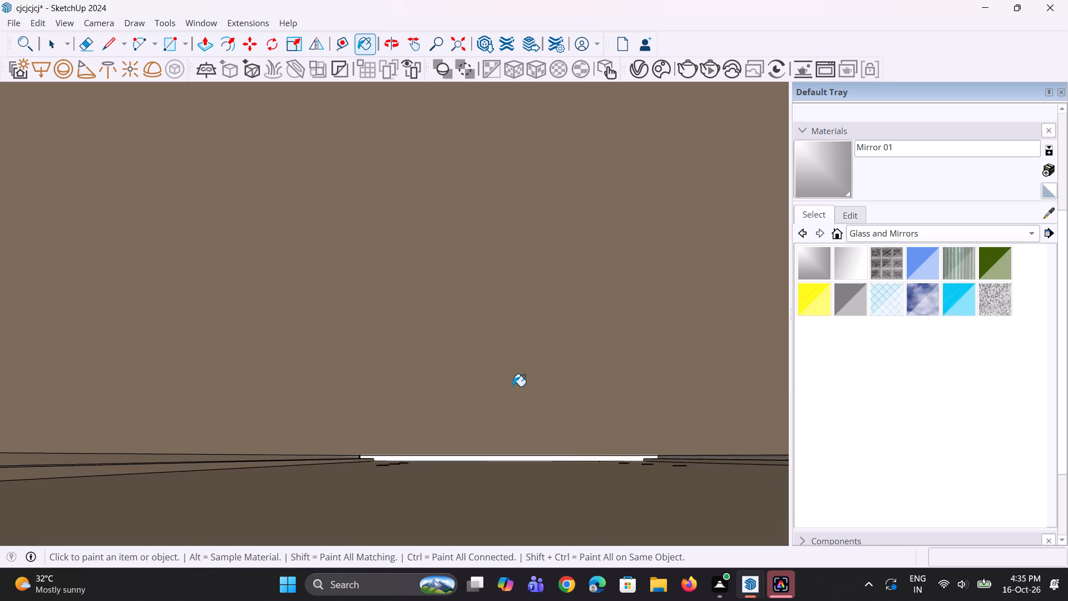
scroll(513, 386, "down", 3)
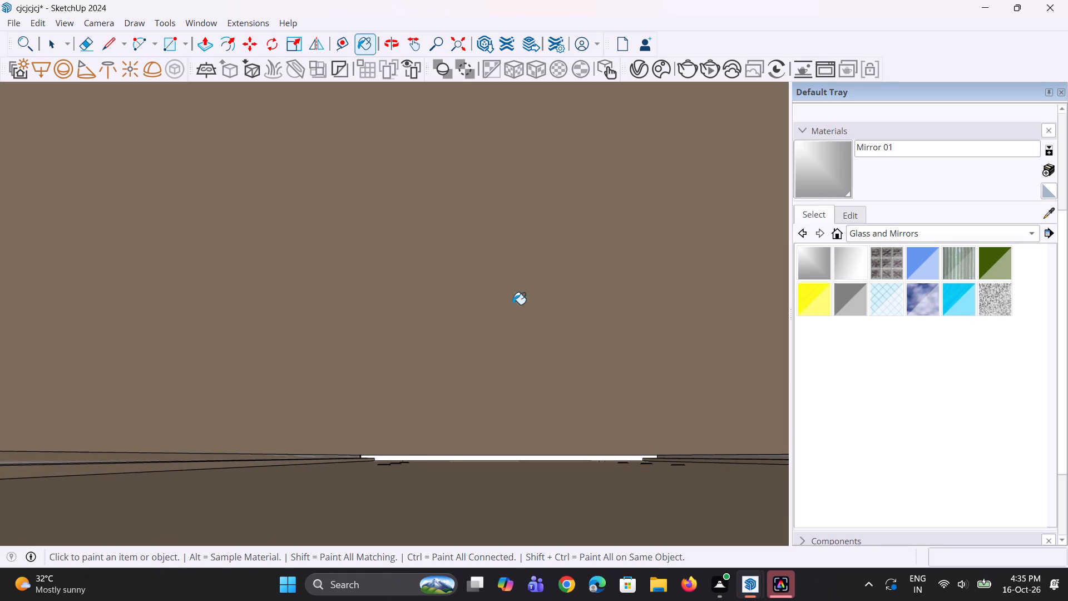
Undo the last paint action and apply Mirror 01 to the ceiling-cut and oval circles near the counter end of the ring-decorated wall.
left_click(457, 46)
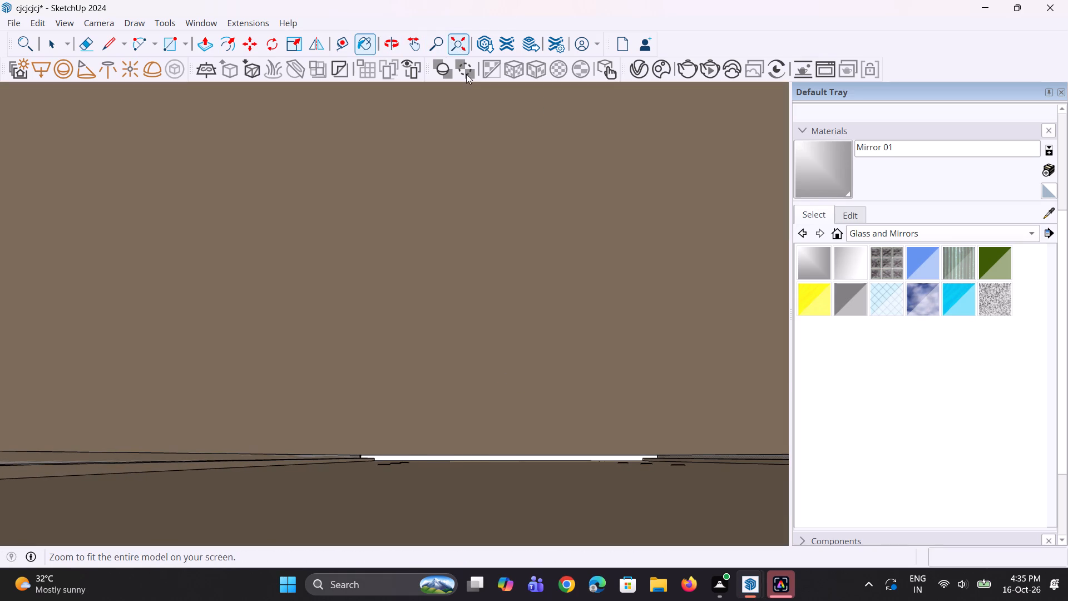
scroll(37, 318, "up", 7)
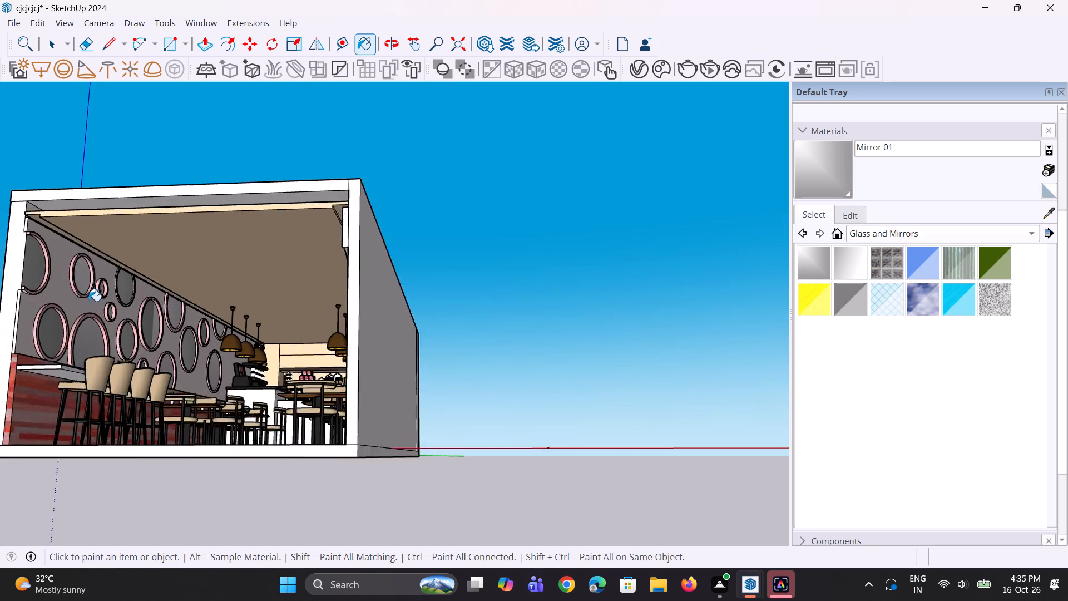
scroll(88, 301, "up", 12)
left_click(290, 350)
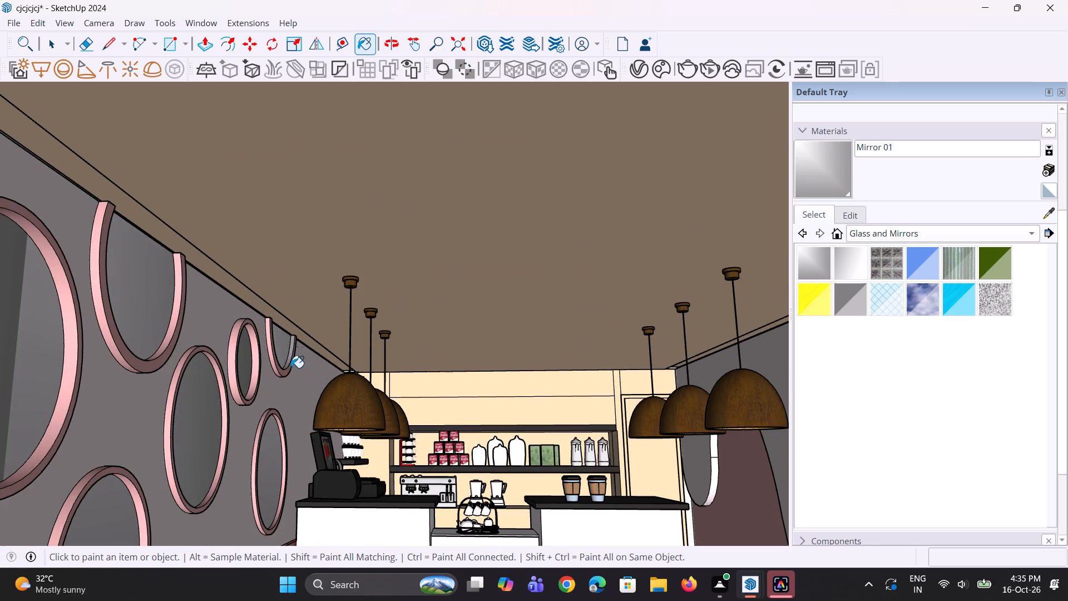
scroll(288, 360, "up", 2)
key("ctrl+z")
scroll(300, 348, "up", 3, "ctrl")
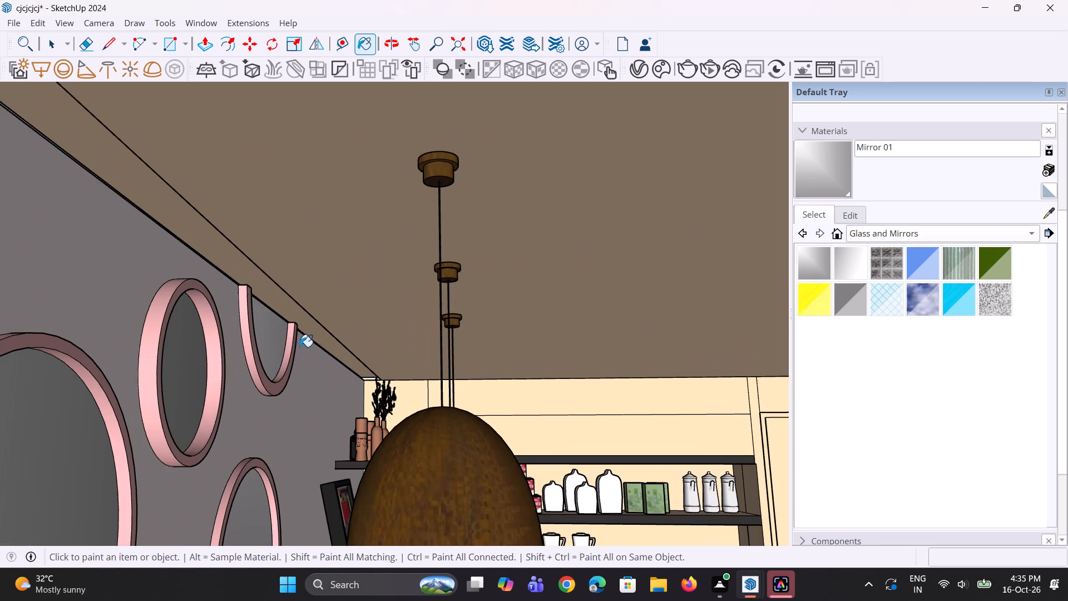
left_click(275, 344)
scroll(273, 343, "down", 6)
left_click(254, 467)
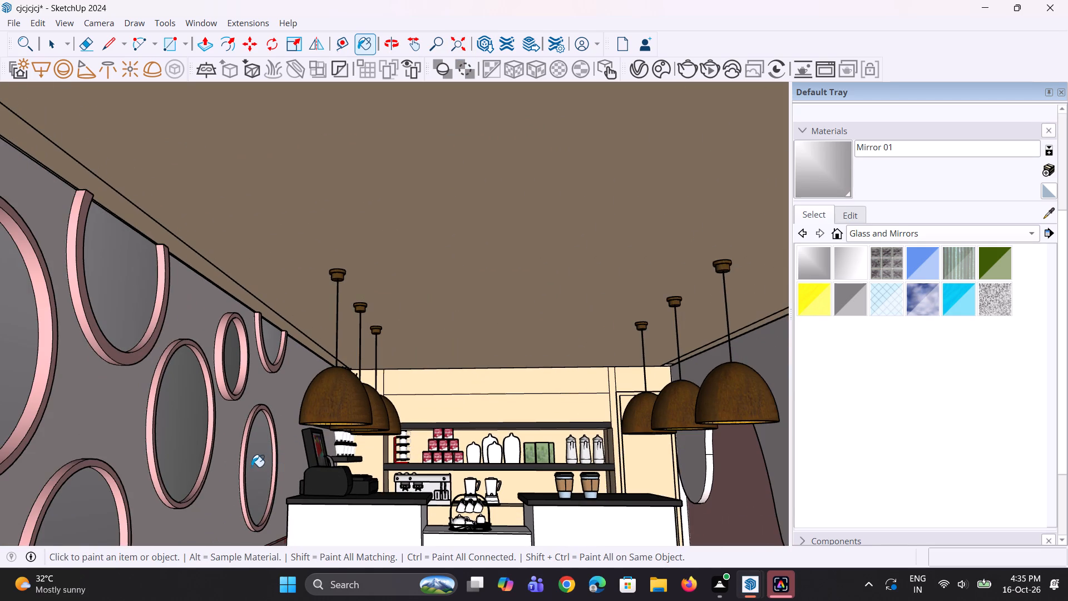
left_click(129, 327)
scroll(284, 280, "down", 6)
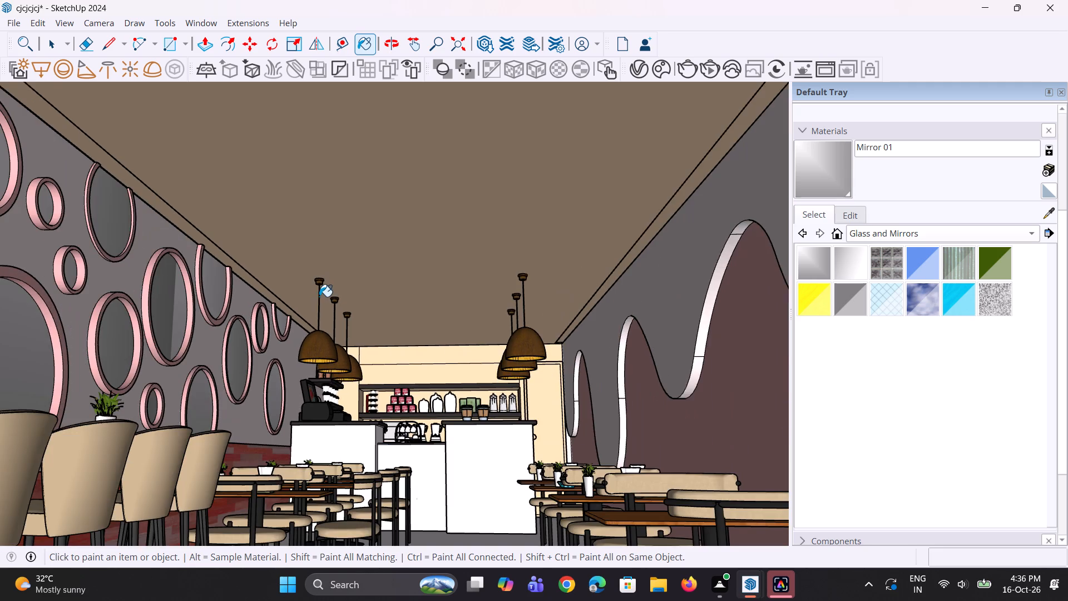
Apply Mirror 01 to the two small ring-framed circles and the large upper circle beside them near the open front.
scroll(319, 297, "down", 3)
scroll(99, 270, "up", 8)
middle_click_drag(167, 247, 97, 258)
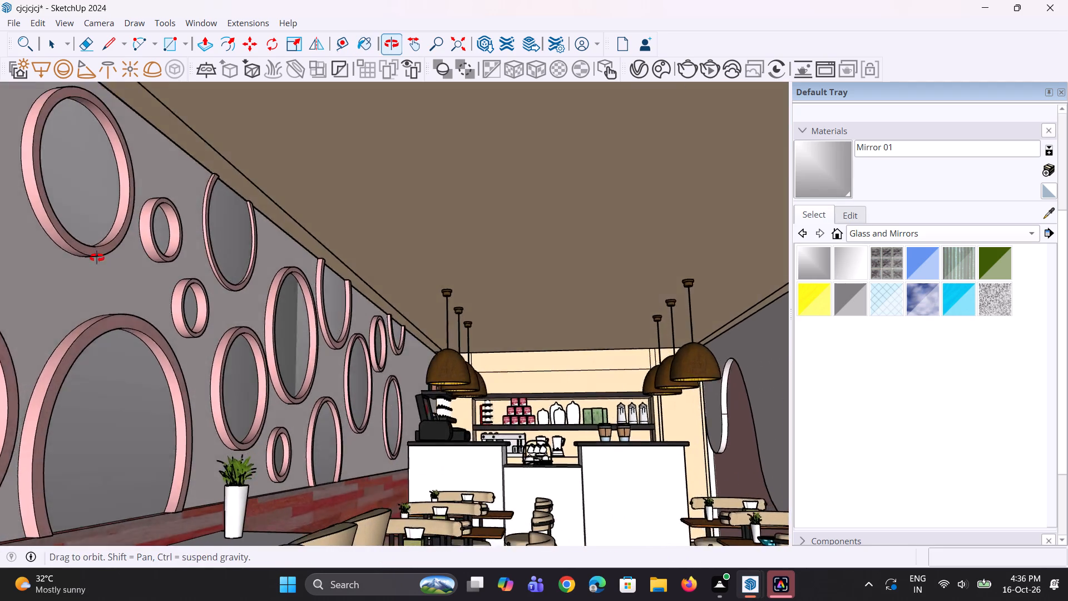
middle_click_drag(97, 258, 77, 262)
scroll(132, 247, "up", 3)
left_click(163, 243)
left_click(213, 332)
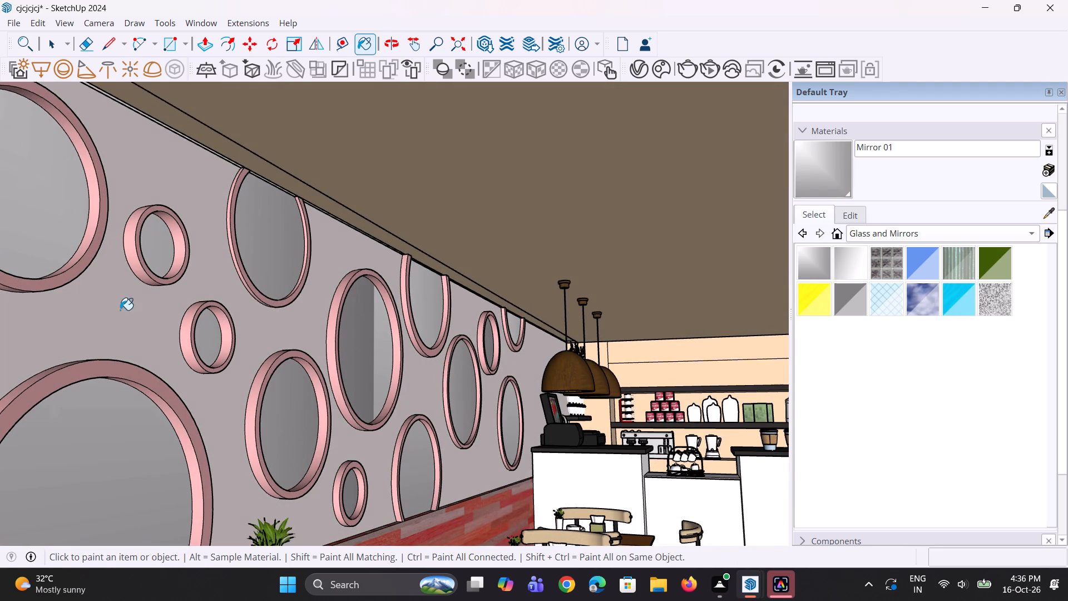
left_click(70, 225)
Examine the café interior from the open front, covering the ring-decorated wall, the seating and the wavy wall panel opposite.
scroll(403, 319, "down", 7)
scroll(333, 296, "up", 1)
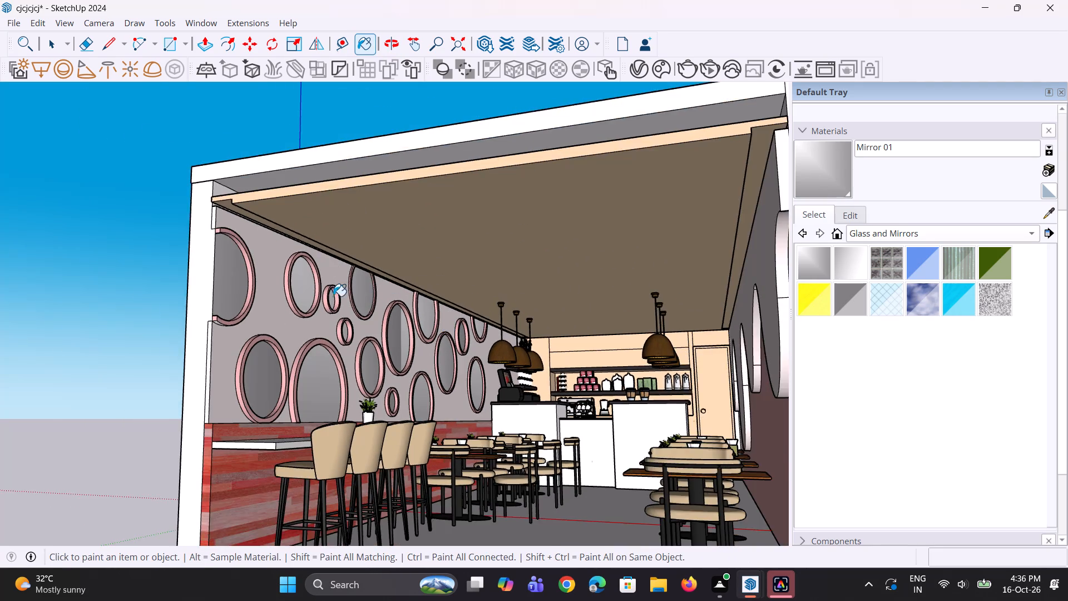
scroll(361, 363, "down", 4)
middle_click_drag(385, 391, 454, 395)
scroll(369, 363, "down", 3)
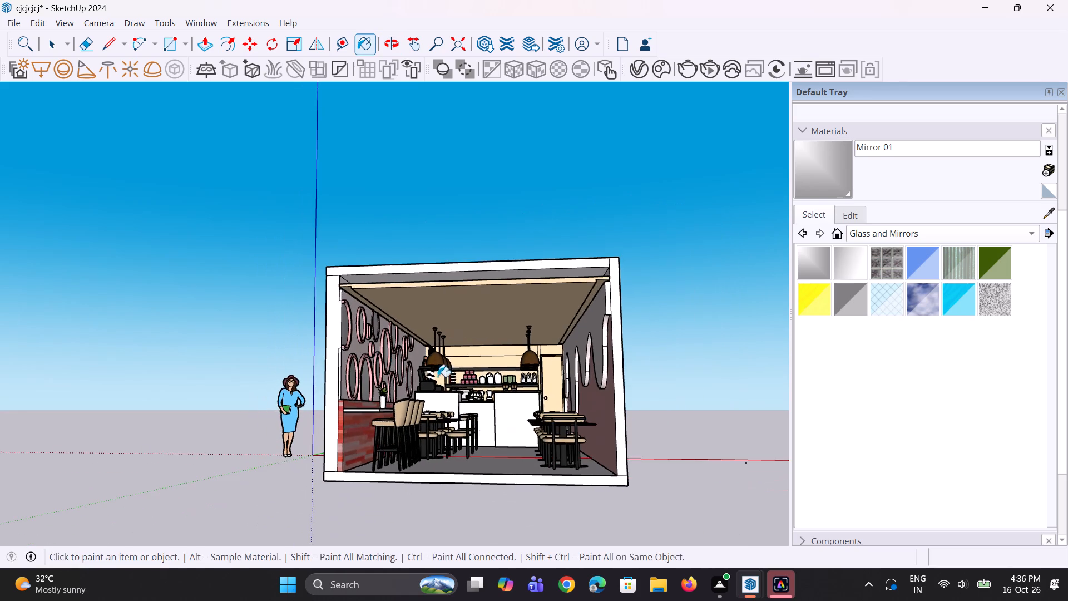
middle_click_drag(550, 405, 578, 416)
scroll(578, 416, "up", 1)
scroll(625, 380, "up", 12)
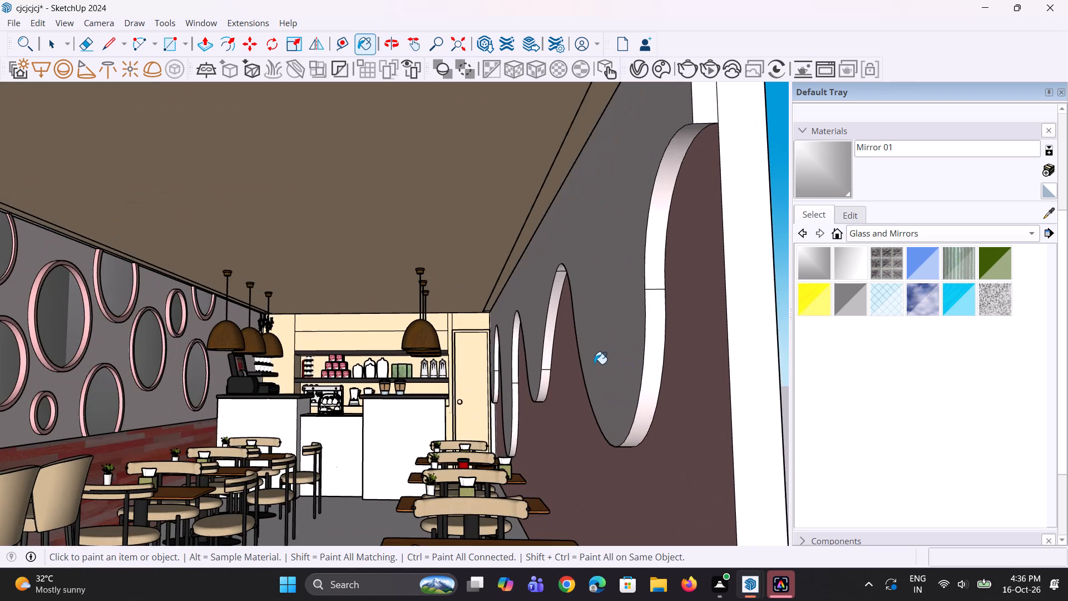
middle_click_drag(594, 363, 619, 376)
scroll(541, 323, "down", 5)
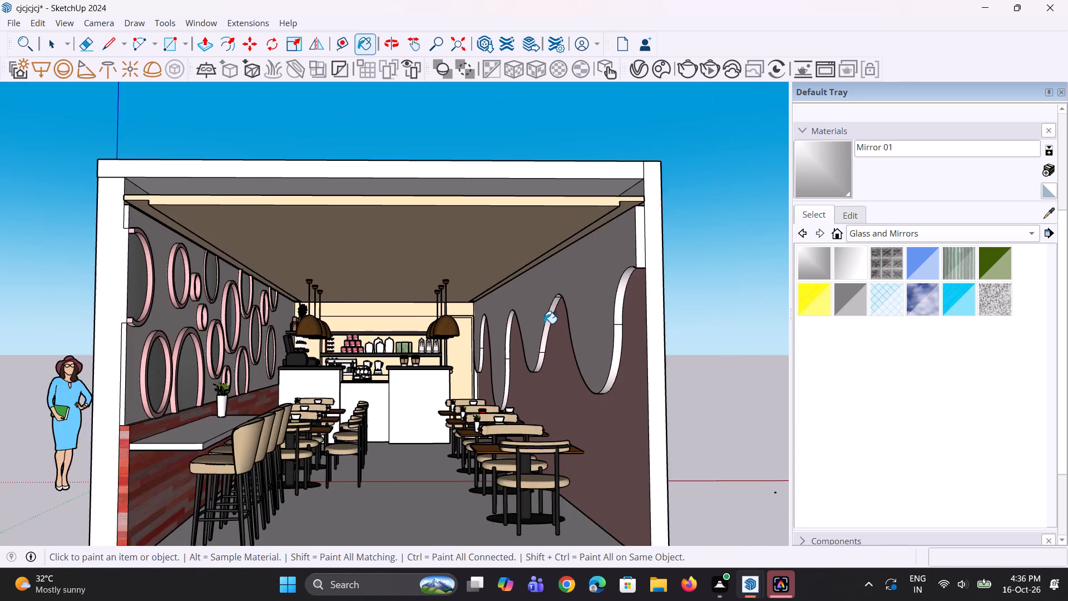
scroll(560, 328, "down", 3)
middle_click_drag(592, 344, 590, 331)
Inspect the white edge strip of the wavy wall panel by selecting its upper and lower faces, and clear the selection.
key("space")
key("space")
scroll(684, 354, "up", 3)
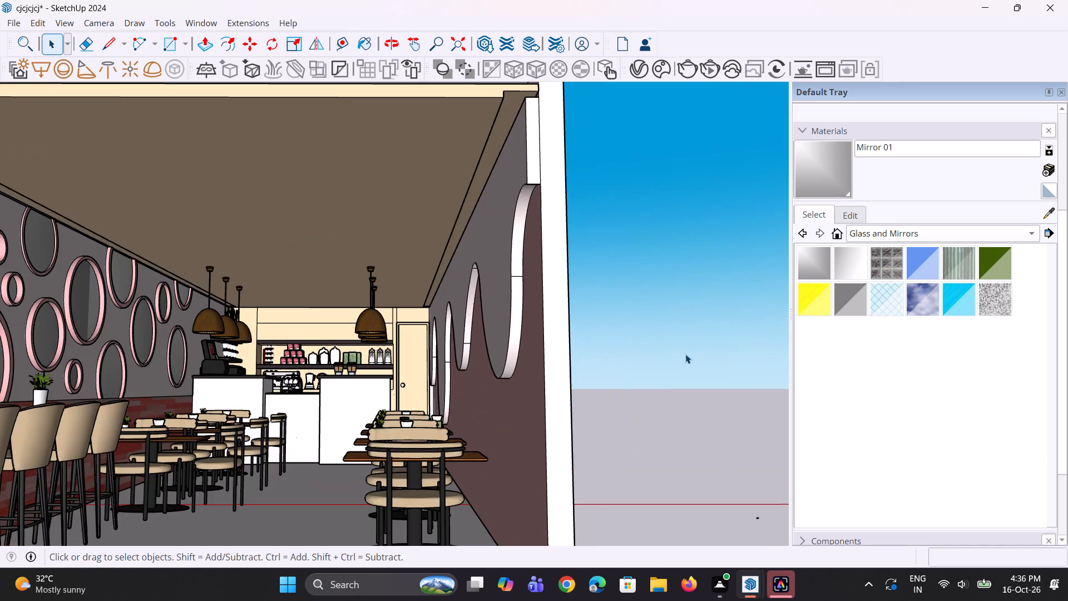
scroll(540, 295, "up", 4)
left_click(515, 225)
scroll(510, 236, "up", 3)
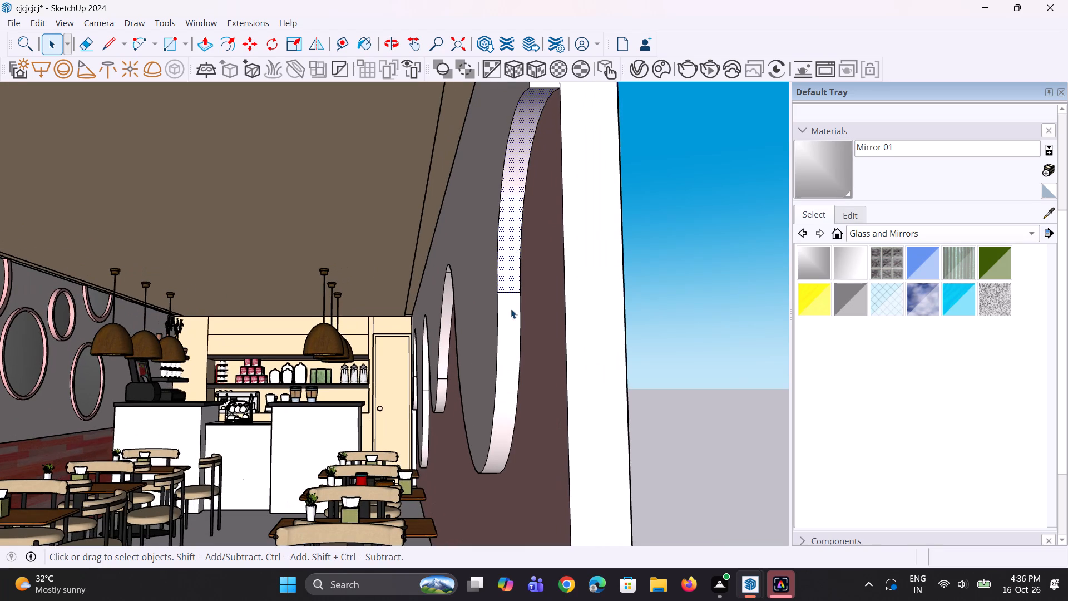
left_click(511, 312, "ctrl")
scroll(511, 316, "down", 6)
left_click(637, 318)
Save the model.
key("ctrl+s")
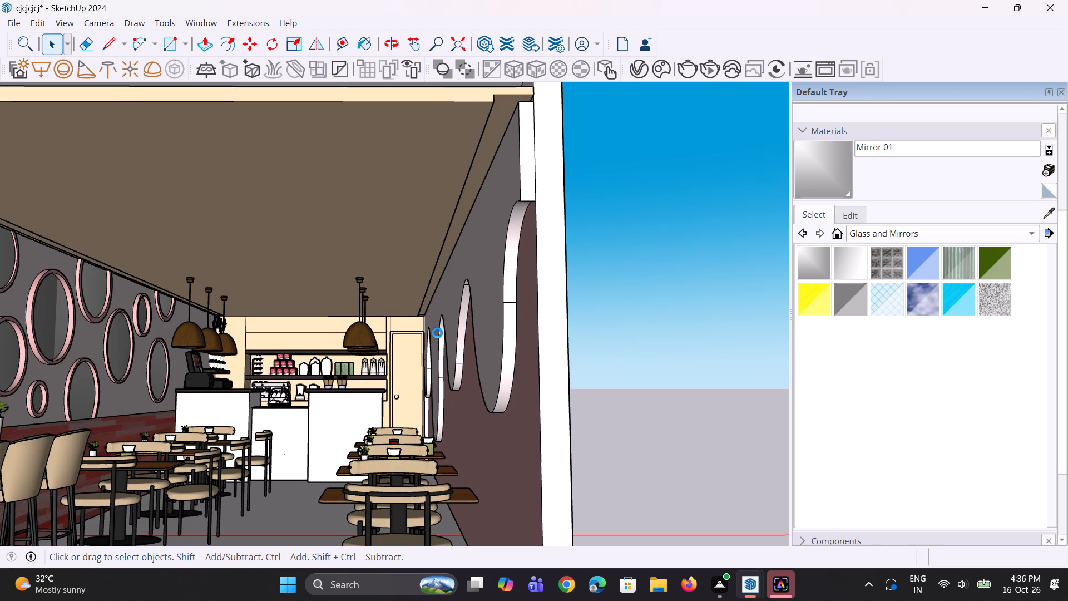
Export the current interior view as a PNG 2D graphic to the Downloads folder, keeping the suggested file name.
left_click(17, 27)
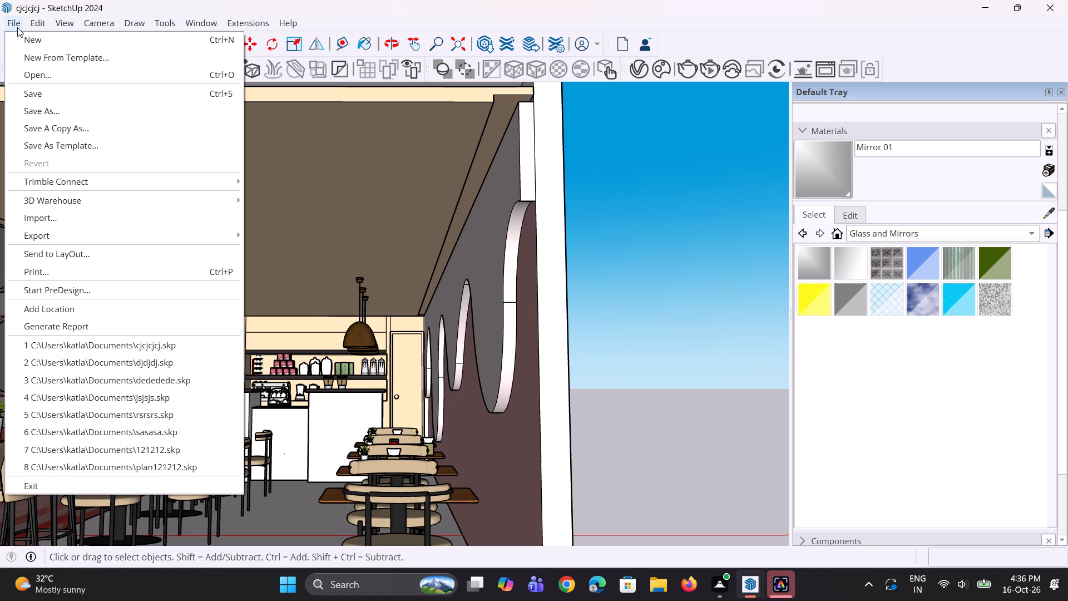
left_click(102, 230)
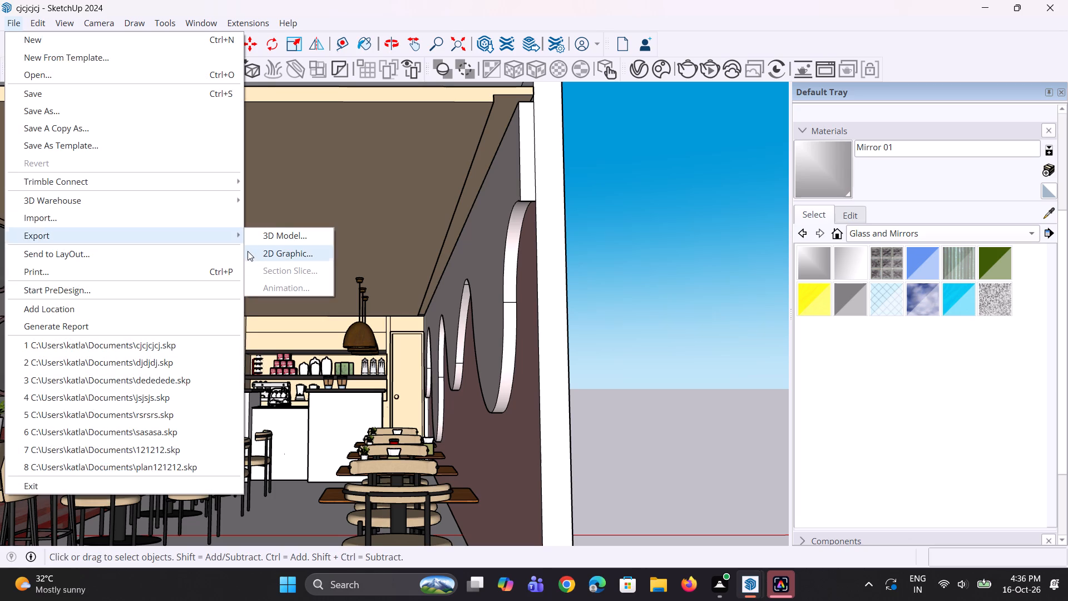
left_click(250, 251)
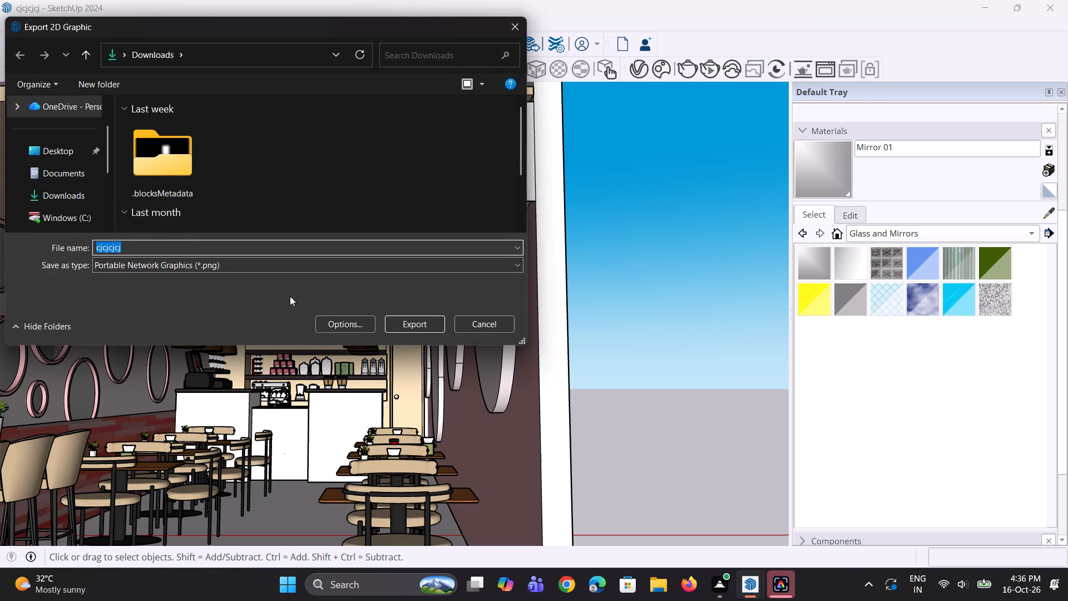
left_click(416, 327)
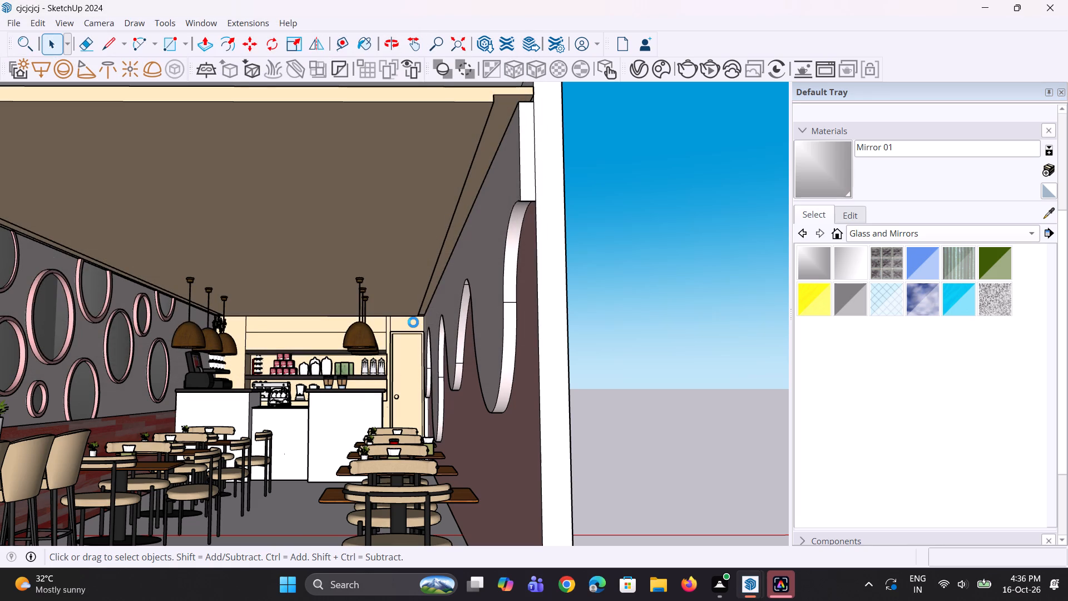
Reframe the café from outside the open front so both side walls, the ceiling and the counter are in view.
scroll(413, 322, "down", 5)
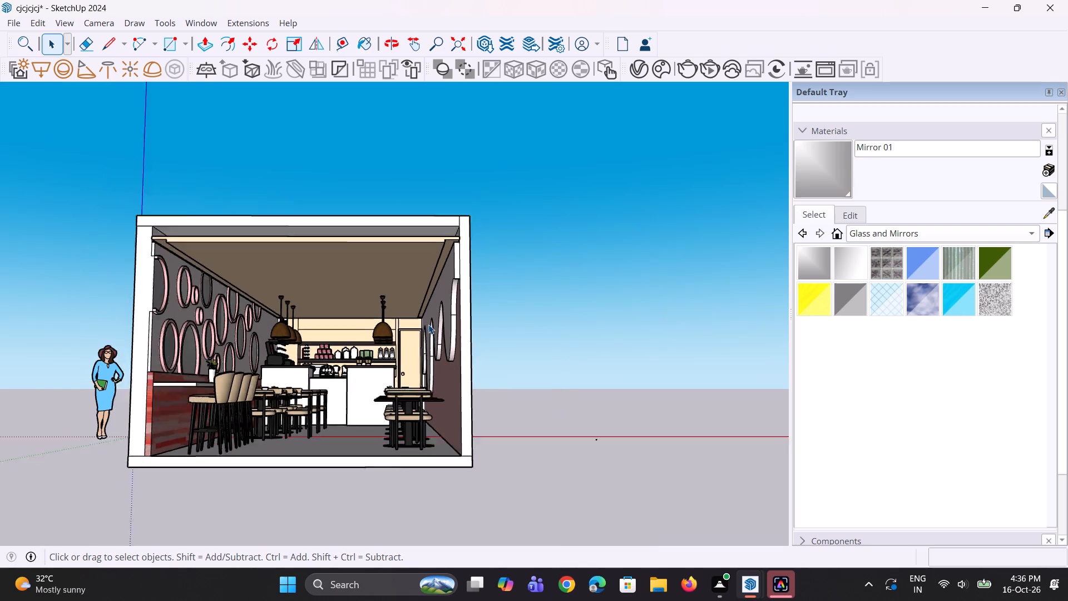
scroll(428, 324, "down", 8)
scroll(431, 324, "up", 7)
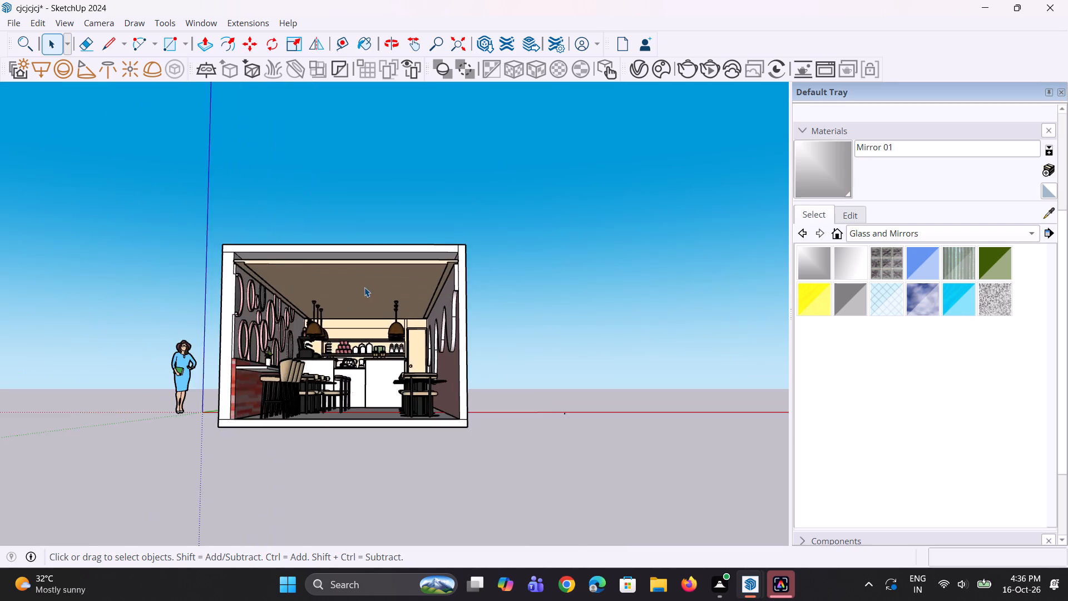
scroll(364, 287, "up", 3)
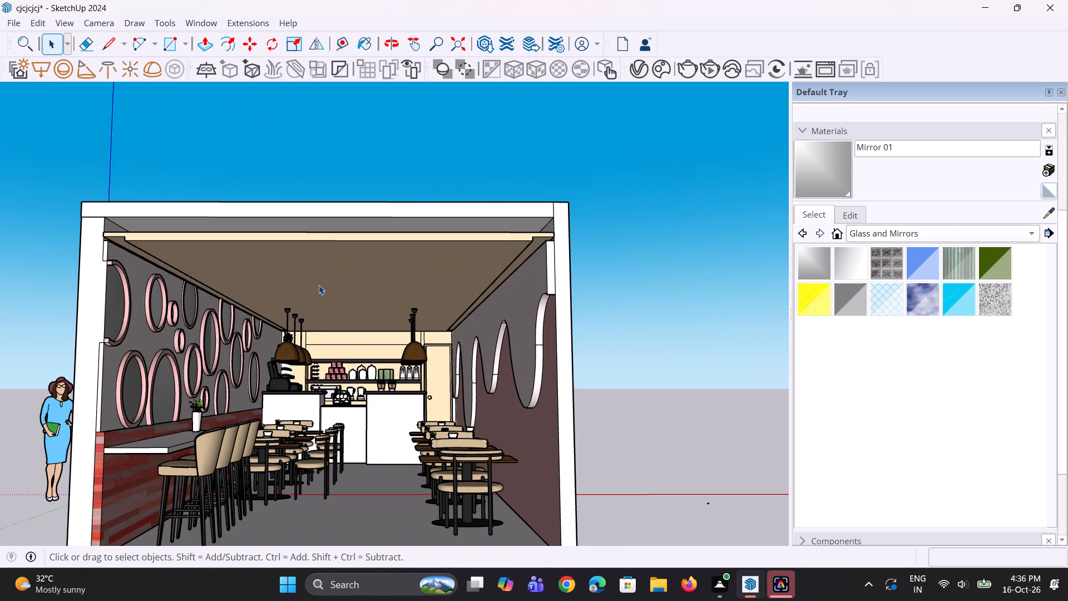